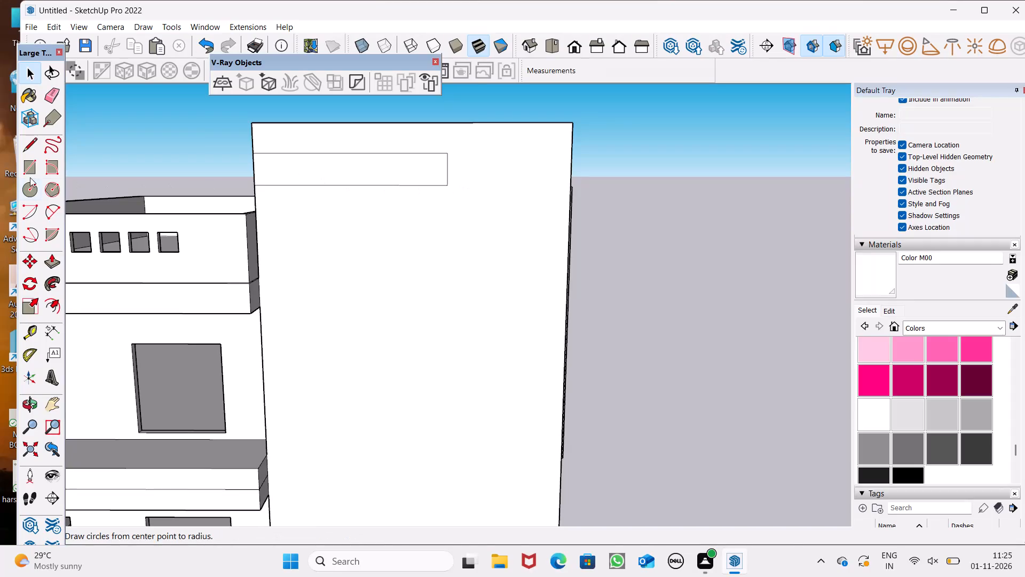
Draw lines for a vertical strip about 3' wide and 25' 9 7/8" tall, down from the outer end of the tall block's top rectangle.
click(29, 161)
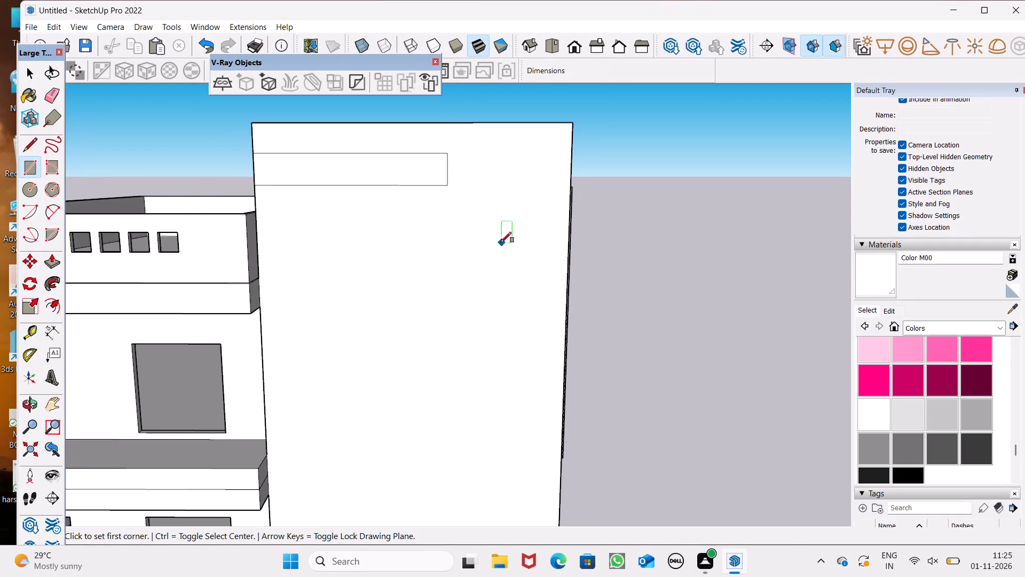
scroll(526, 228, down, 4)
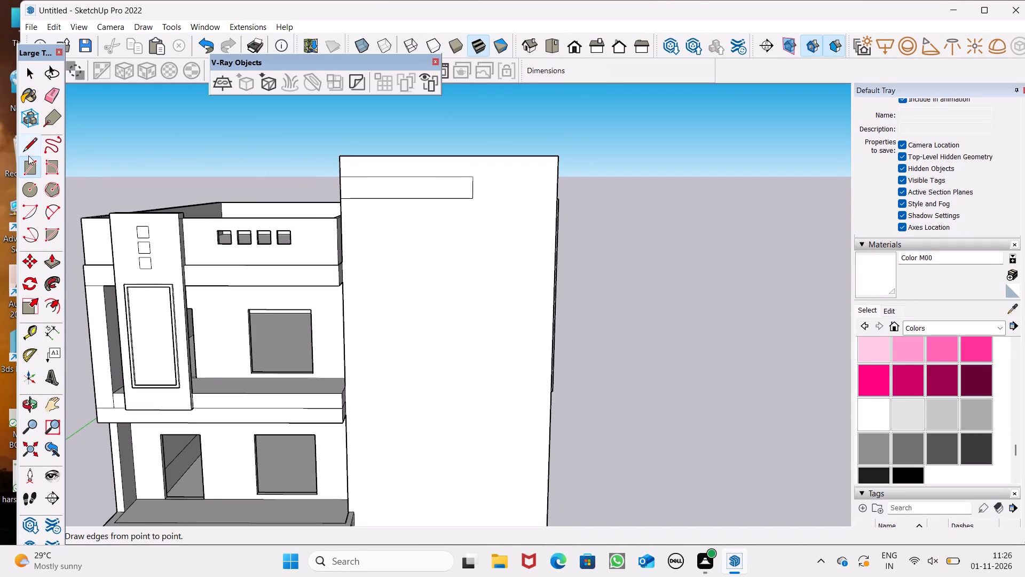
click(28, 155)
scroll(444, 223, up, 2)
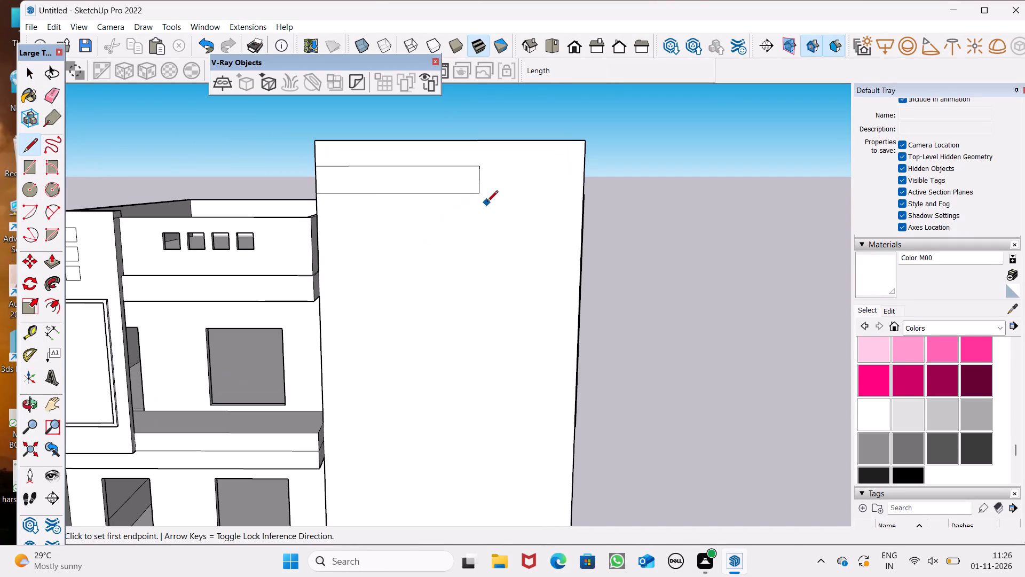
click(479, 193)
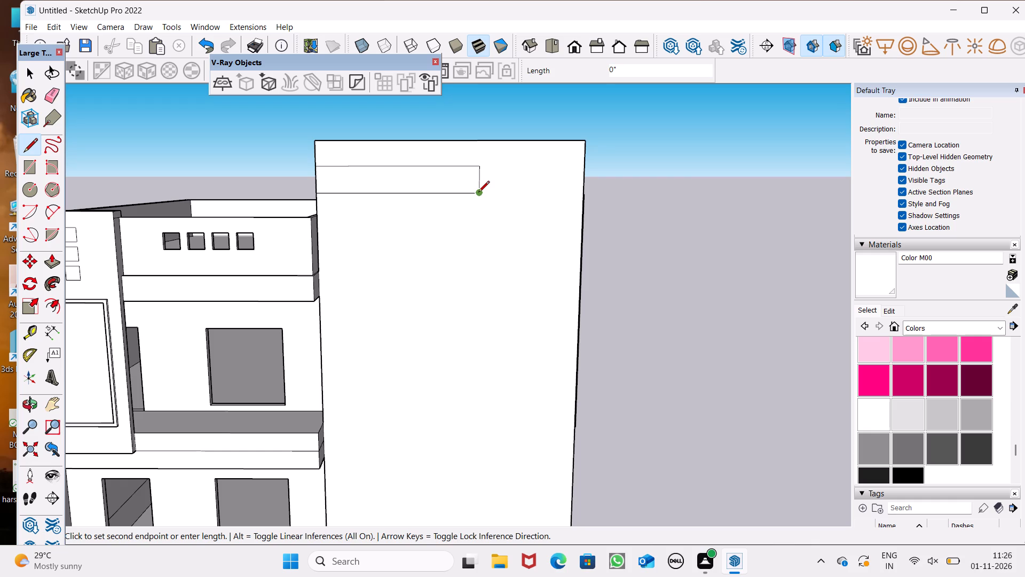
scroll(487, 279, down, 12)
scroll(477, 377, up, 7)
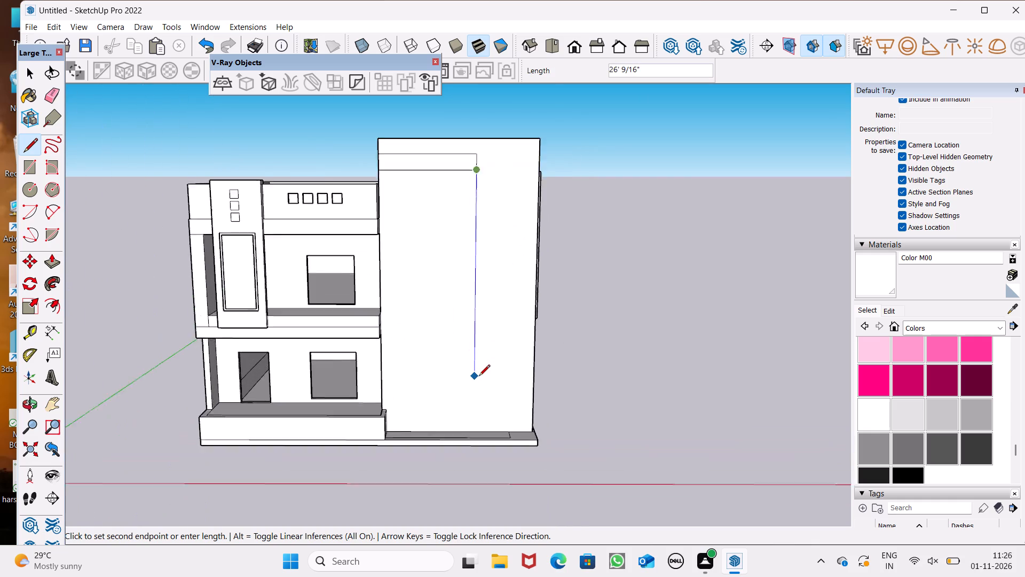
scroll(479, 377, up, 2)
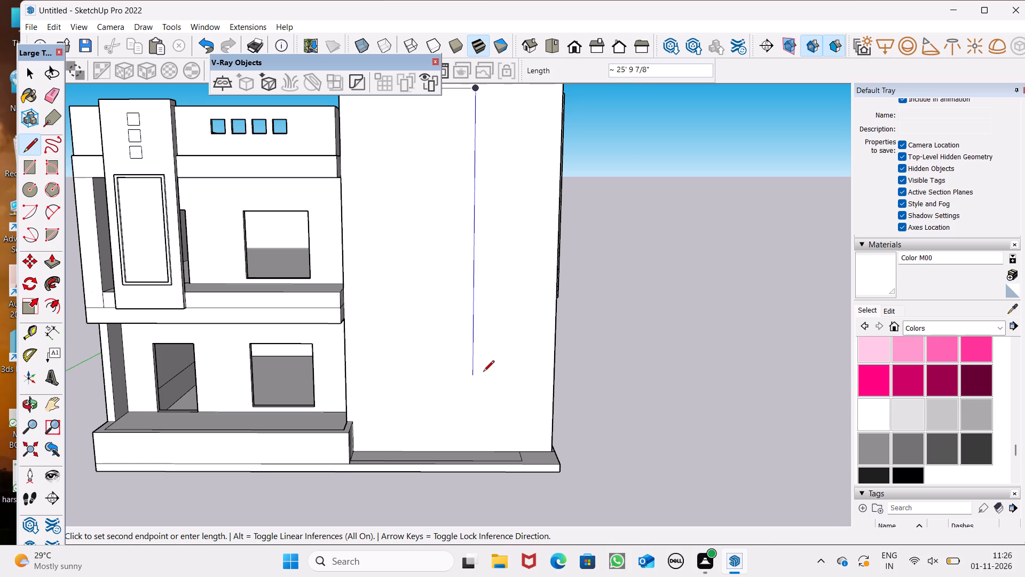
click(483, 372)
click(446, 370)
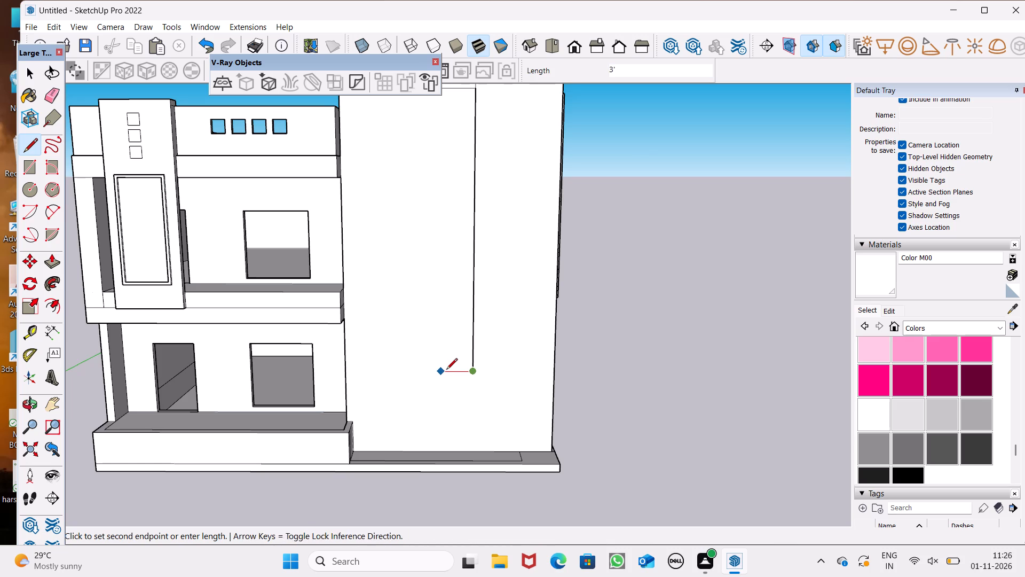
scroll(423, 315, down, 7)
scroll(421, 248, up, 2)
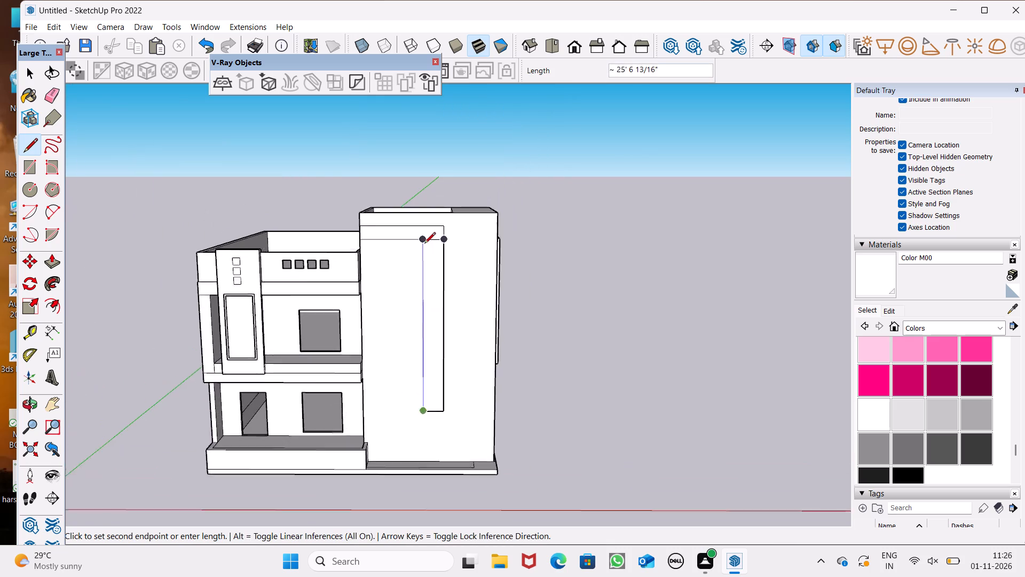
scroll(424, 244, up, 4)
click(424, 244)
scroll(419, 230, down, 3)
key(space)
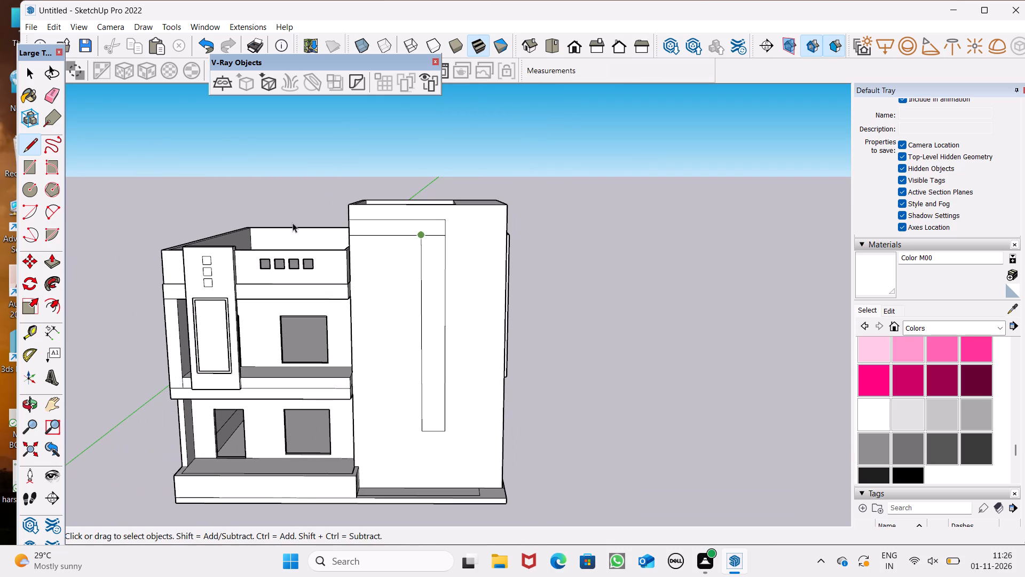
Erase the short line dividing the horizontal band from the vertical strip so they form one L-shaped face.
drag(58, 94, 62, 94)
click(390, 231)
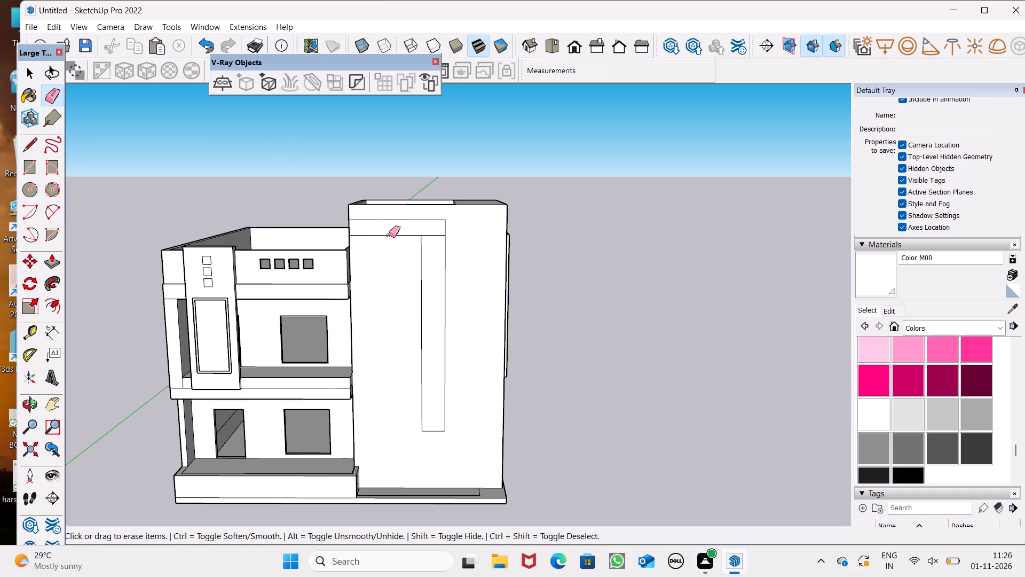
key(ctrl+z)
scroll(424, 253, up, 4)
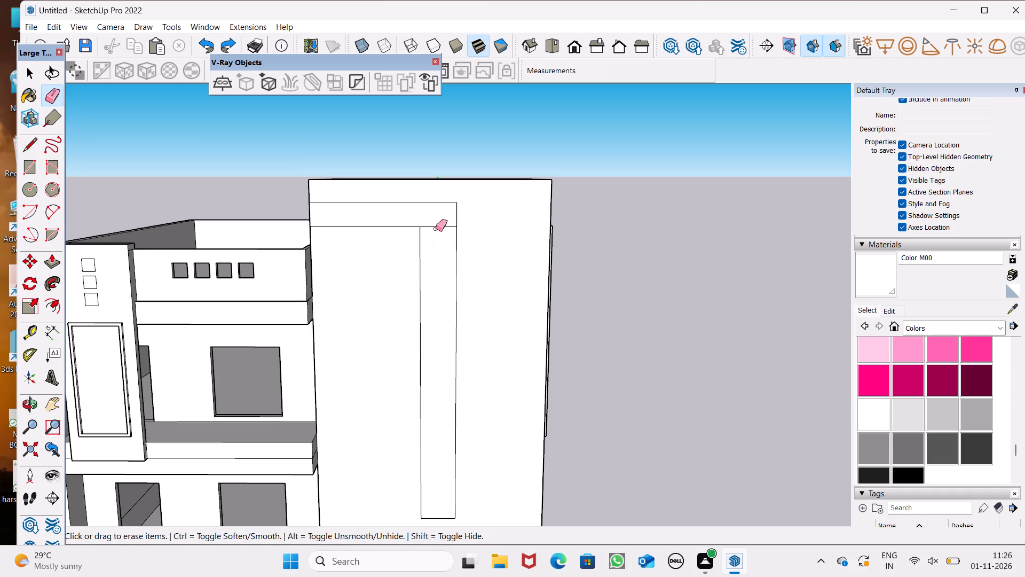
click(437, 226)
Pull the L-shaped face out from the tall block's front wall by about 1' 3/8".
scroll(513, 245, down, 6)
scroll(401, 136, down, 1)
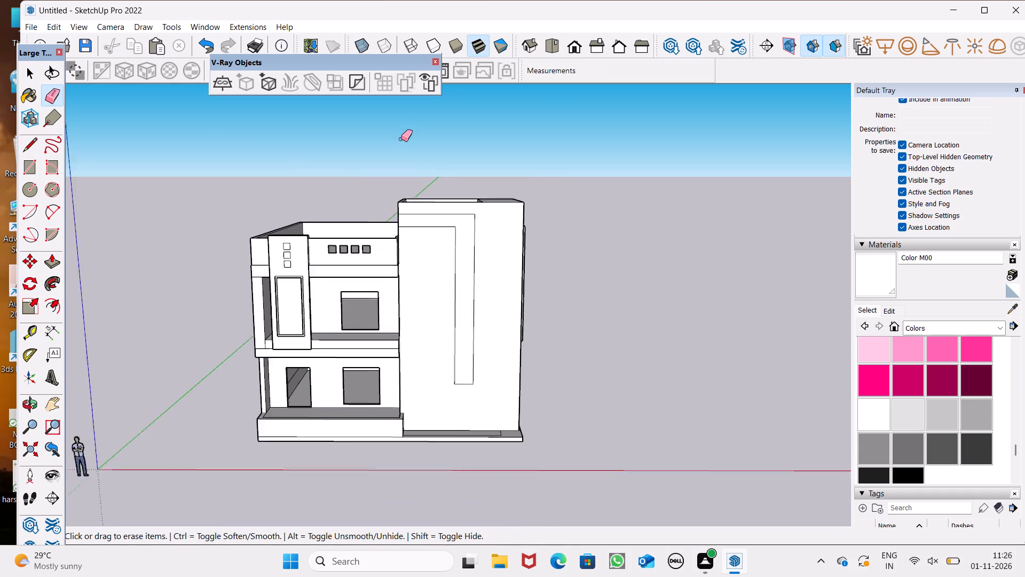
scroll(401, 139, down, 2)
middle_drag(422, 114, 316, 169)
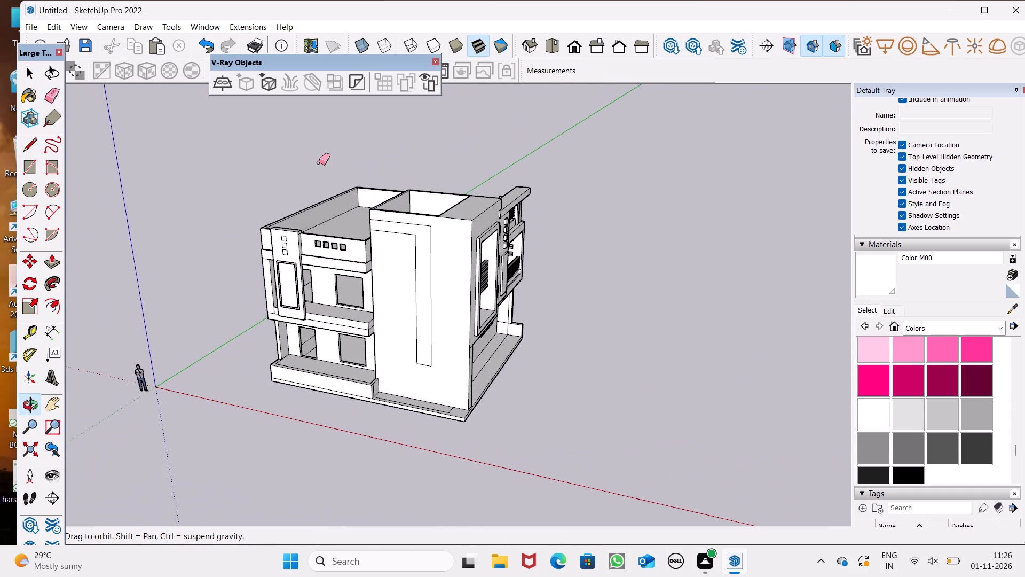
click(48, 261)
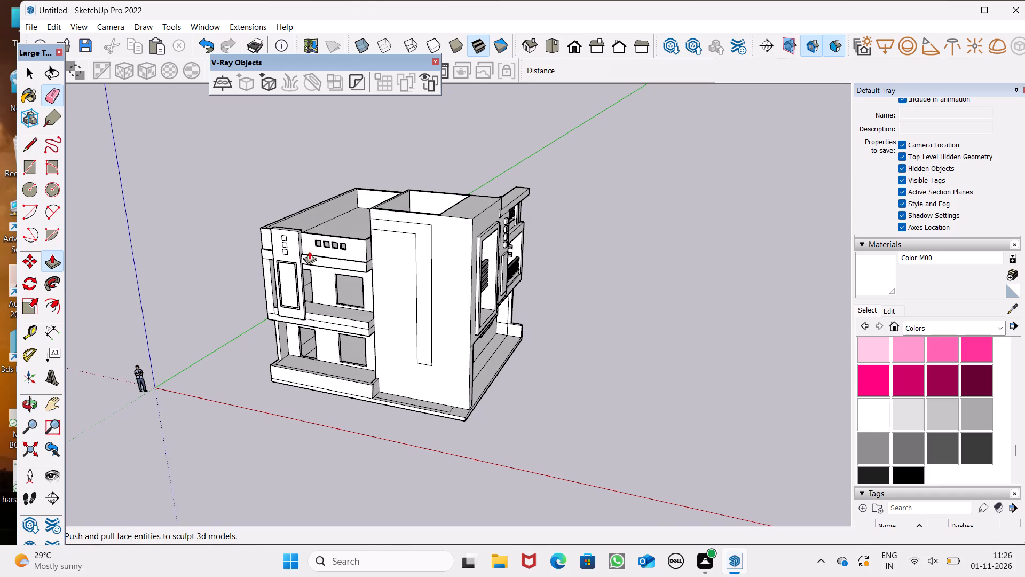
middle_drag(423, 244, 418, 282)
scroll(424, 267, up, 10)
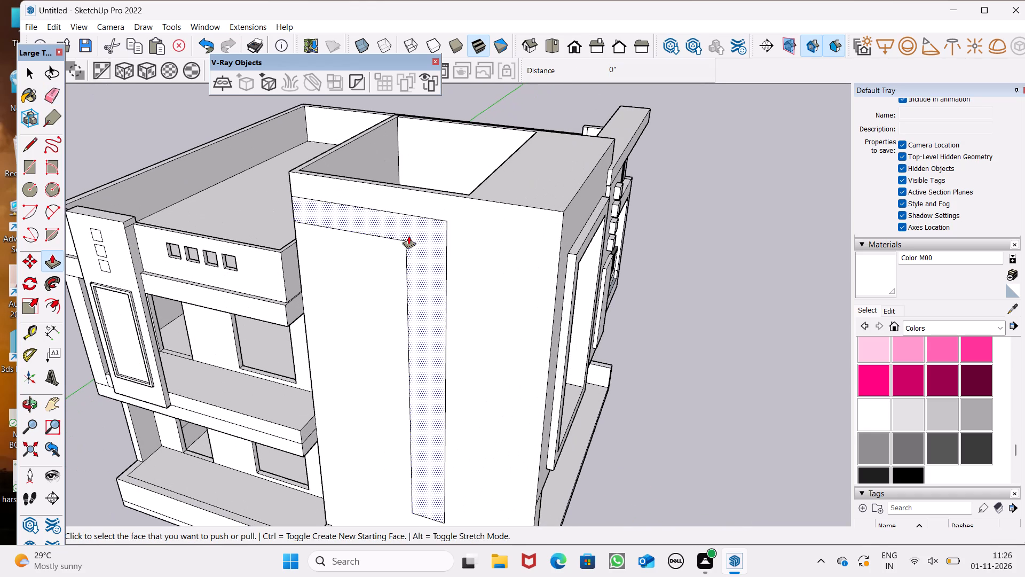
drag(423, 241, 415, 246)
Pull the underside of the L-shaped band's horizontal arm down by about 4 1/16".
middle_drag(422, 271, 674, 146)
scroll(603, 143, up, 2)
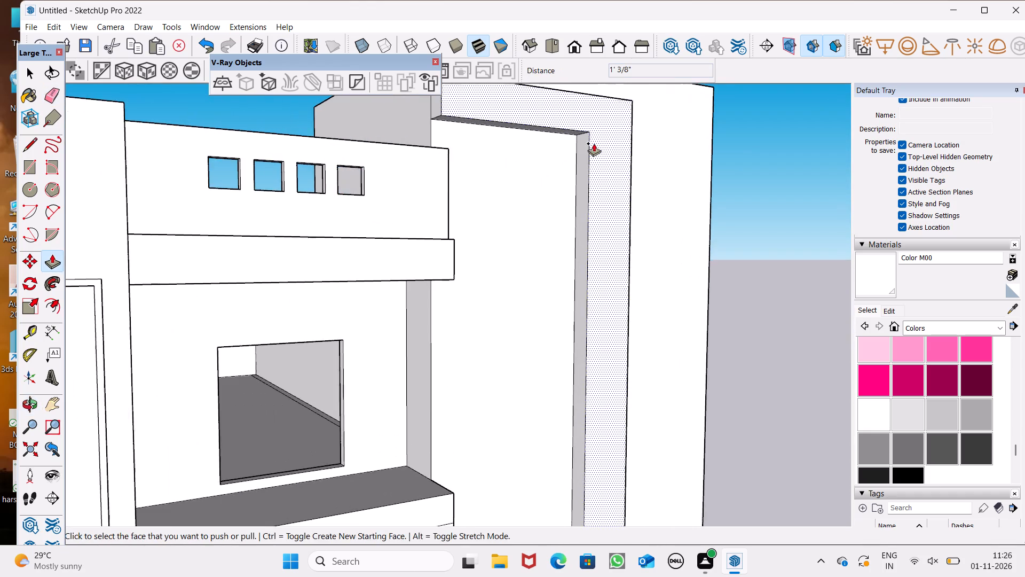
scroll(594, 143, up, 2)
middle_drag(606, 155, 594, 103)
scroll(565, 216, down, 5)
middle_click(573, 179)
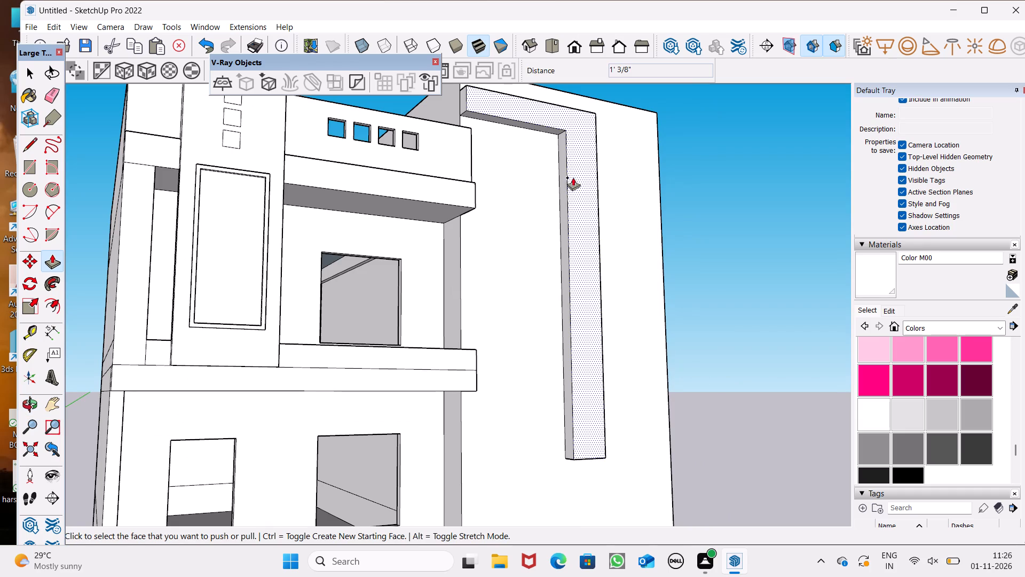
scroll(553, 139, up, 8)
drag(556, 141, 556, 146)
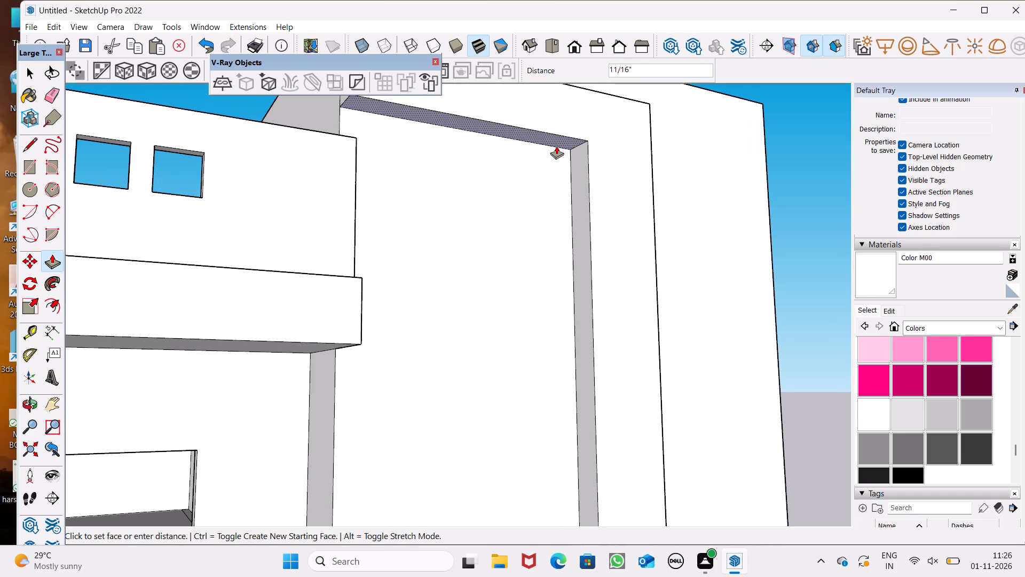
drag(556, 146, 556, 150)
Push the front face of the L-shaped band slightly back toward the tall block's wall.
scroll(613, 123, down, 4)
middle_drag(624, 145, 593, 220)
scroll(557, 201, up, 1)
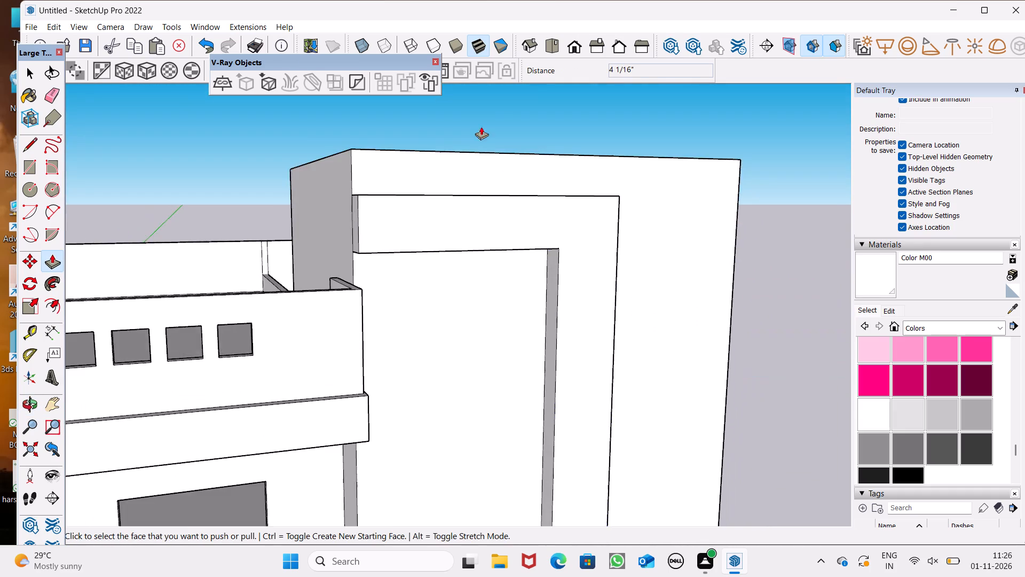
scroll(480, 105, down, 6)
middle_drag(549, 201, 344, 240)
scroll(414, 353, up, 1)
middle_drag(414, 353, 391, 366)
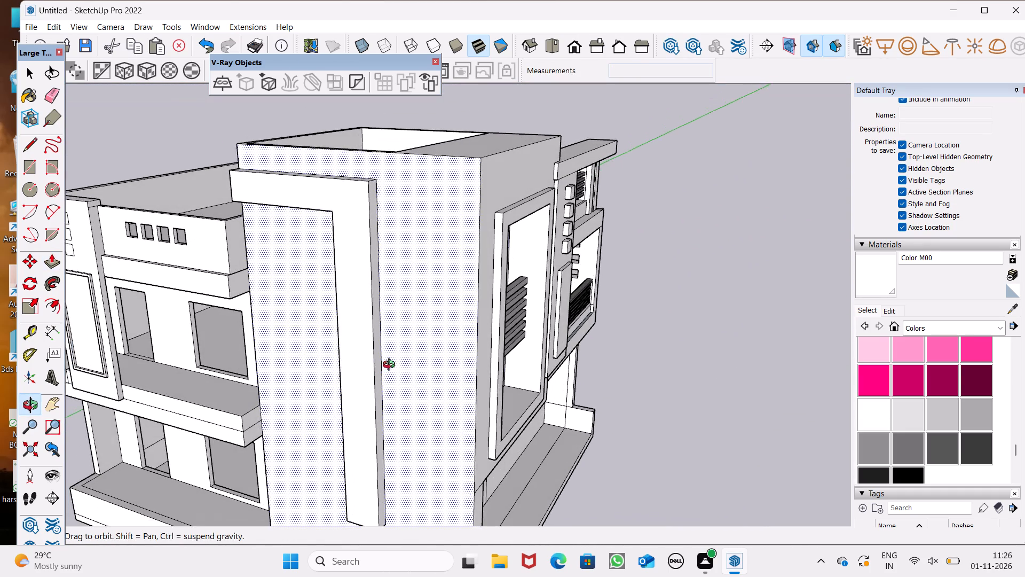
middle_drag(391, 366, 387, 365)
middle_drag(453, 341, 377, 359)
scroll(324, 340, up, 5)
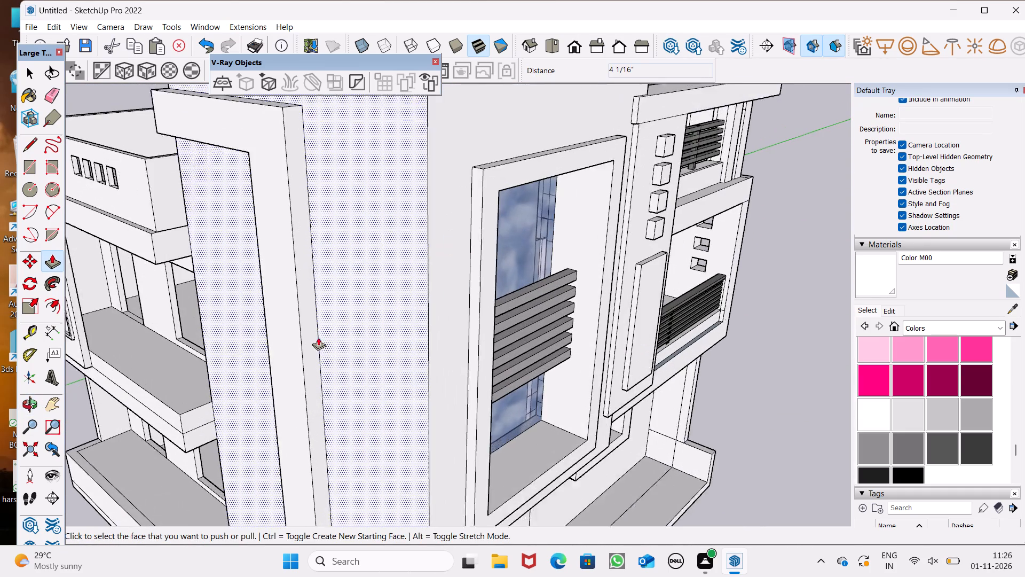
drag(286, 346, 294, 344)
scroll(290, 306, down, 4)
key(space)
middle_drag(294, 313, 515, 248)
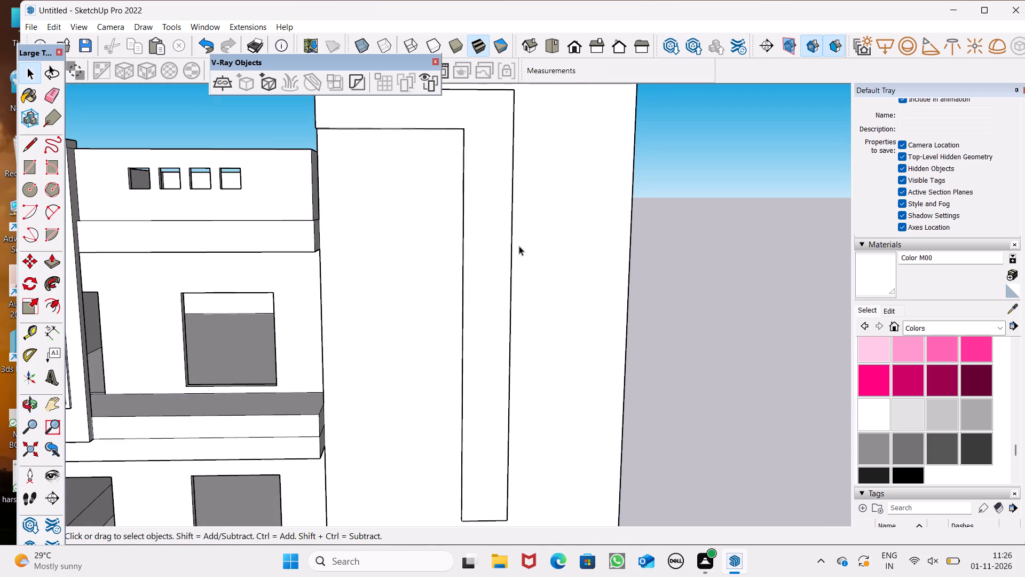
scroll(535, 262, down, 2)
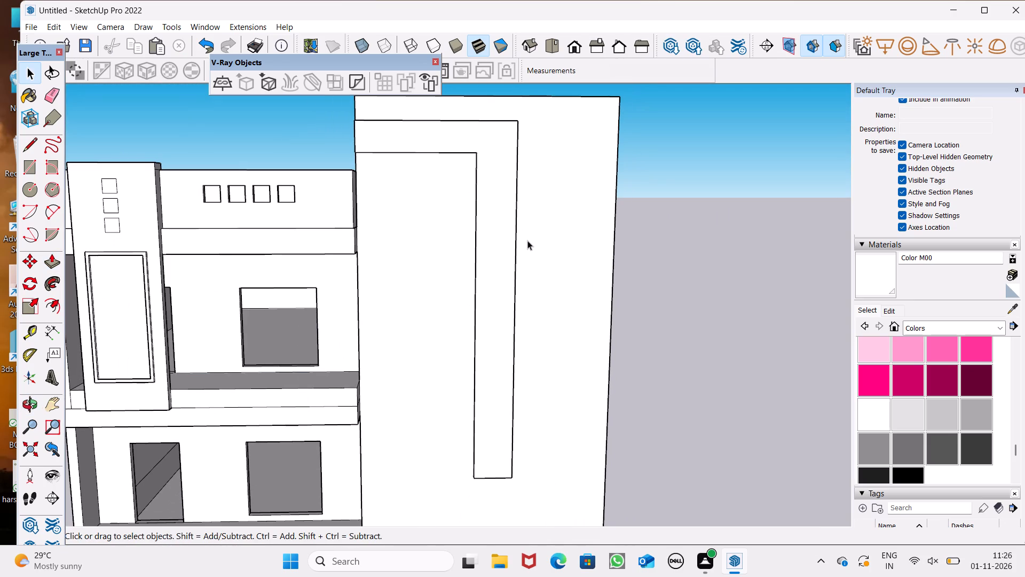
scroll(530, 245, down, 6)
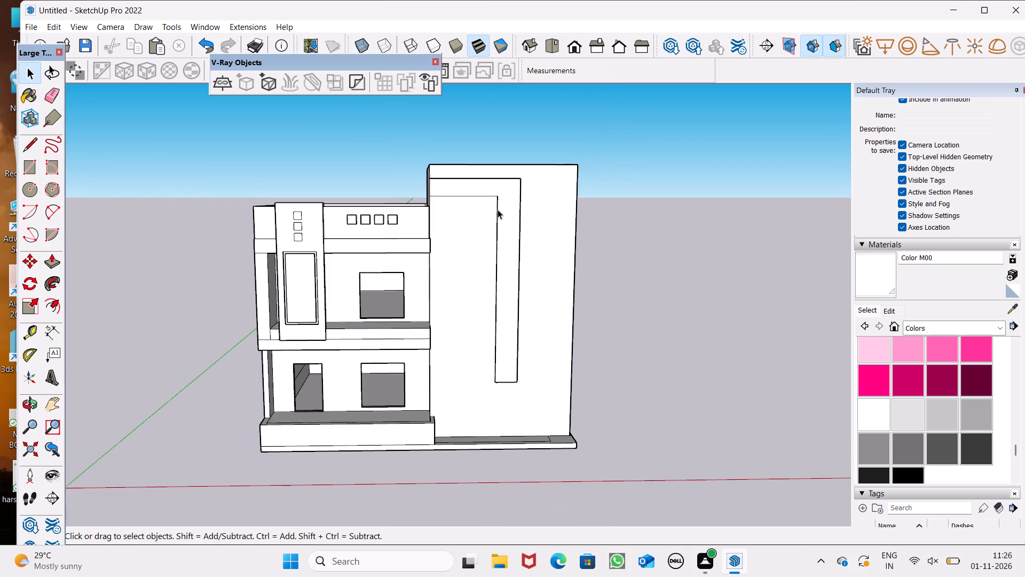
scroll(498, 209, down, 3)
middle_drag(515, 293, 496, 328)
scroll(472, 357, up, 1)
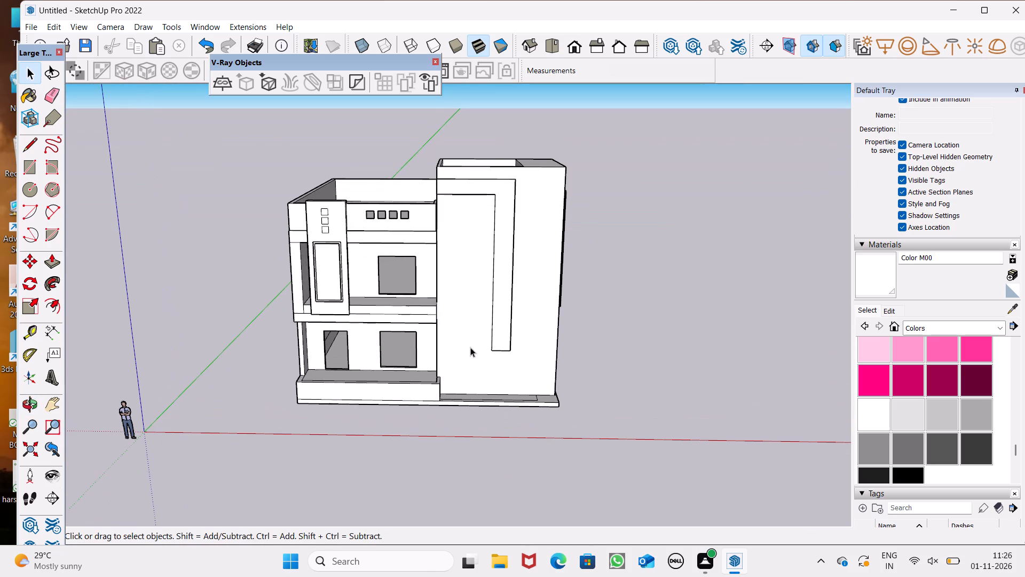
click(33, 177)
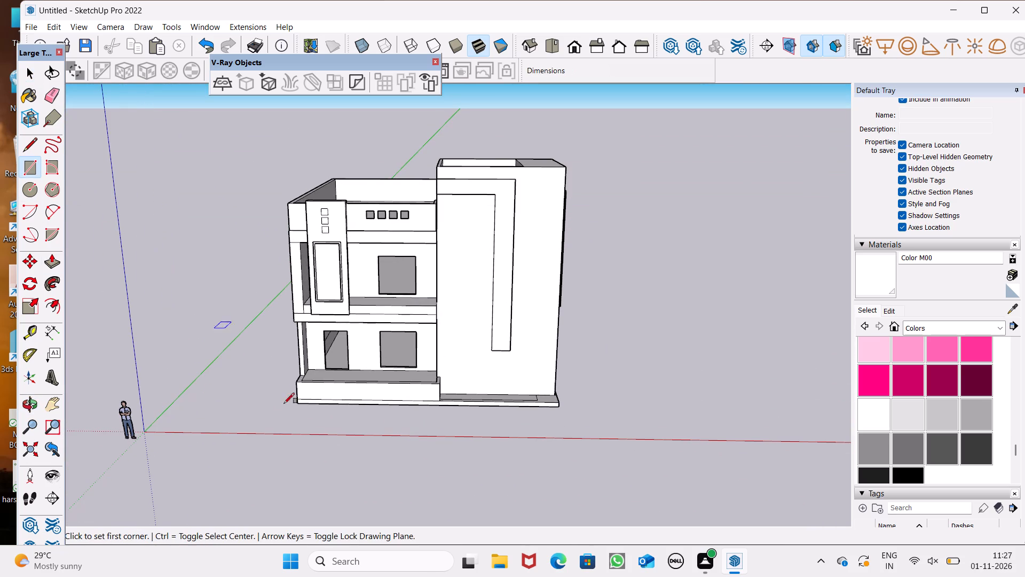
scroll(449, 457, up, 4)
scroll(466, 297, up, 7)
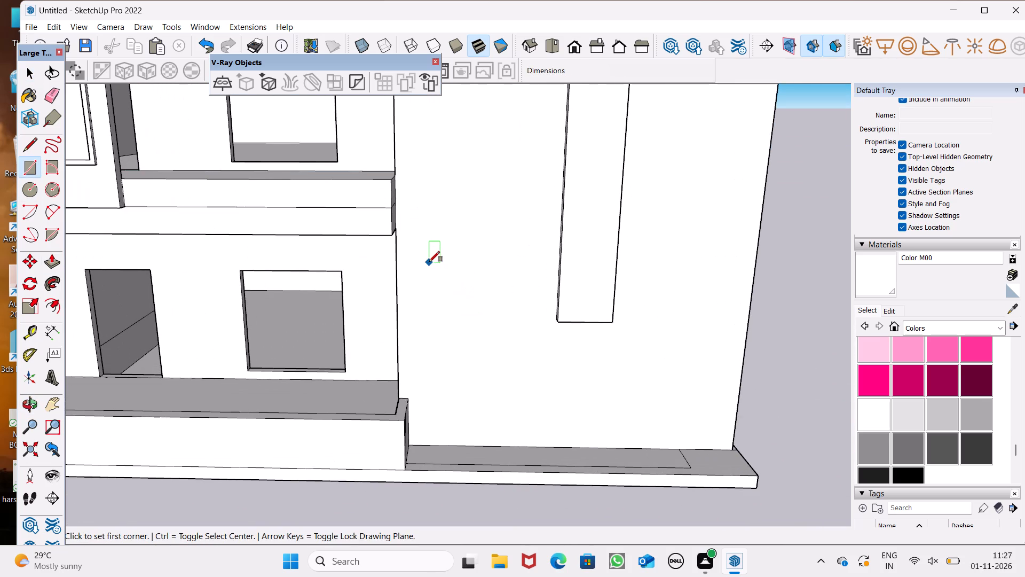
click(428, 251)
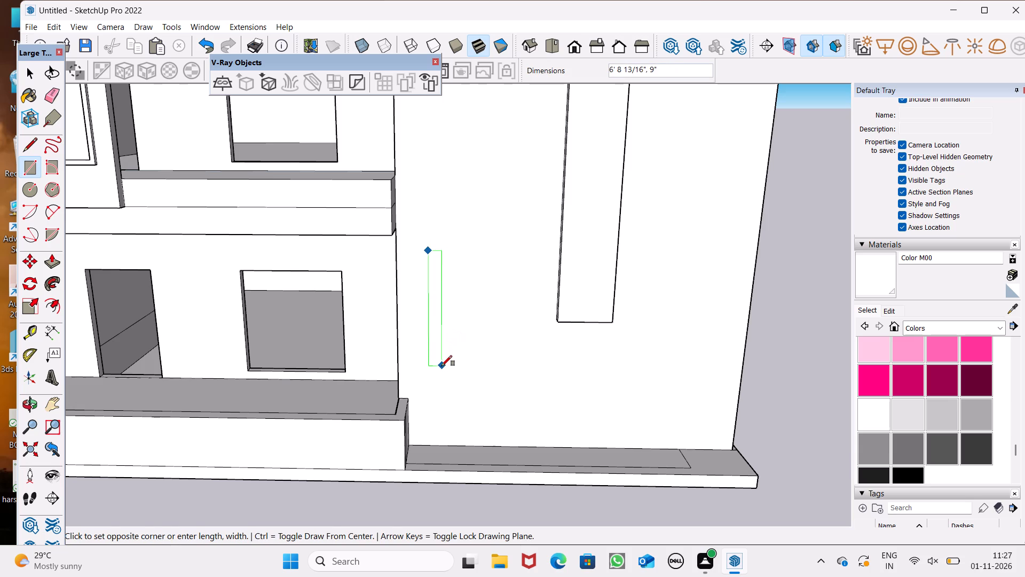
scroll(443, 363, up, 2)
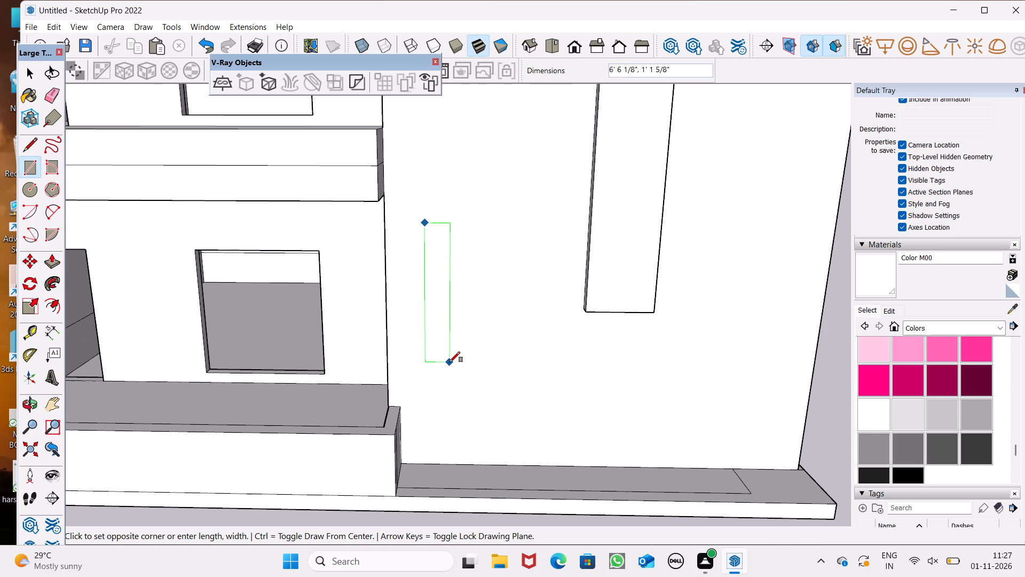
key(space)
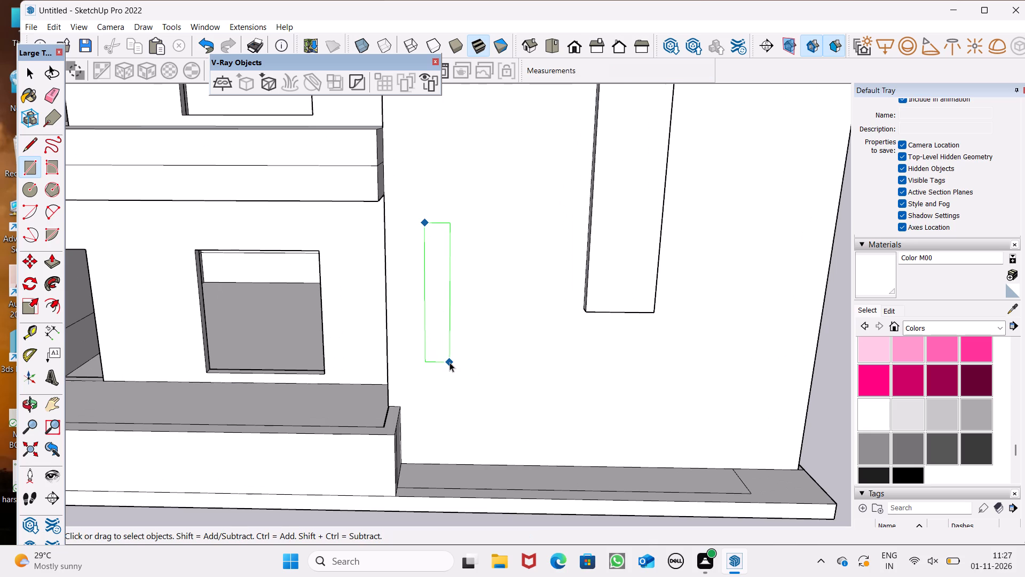
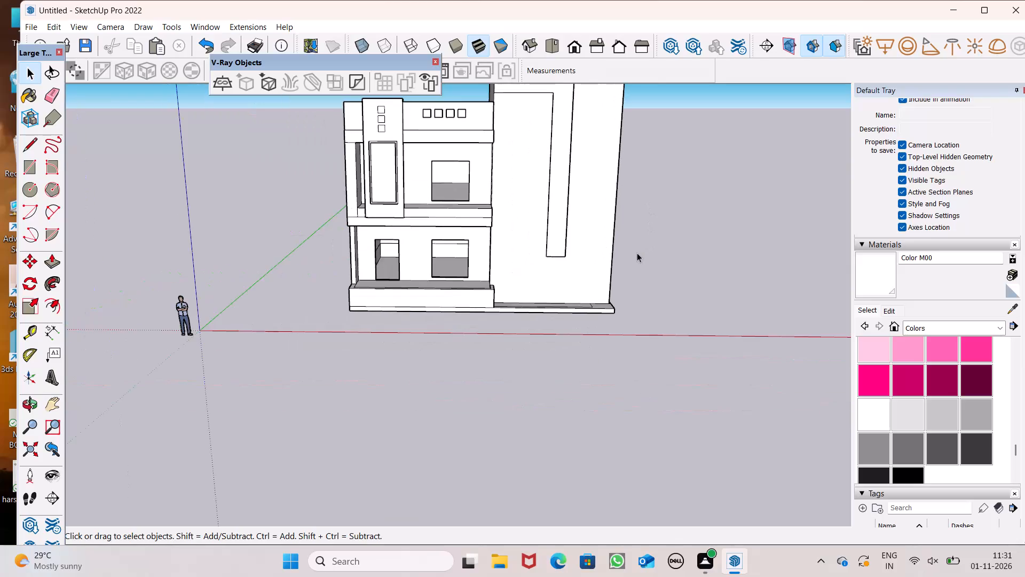
Draw an upright rectangle about 6' 3" by 1' 1" on the tall block's front wall, between the lower wing and the L-band's vertical strip.
scroll(562, 244, up, 9)
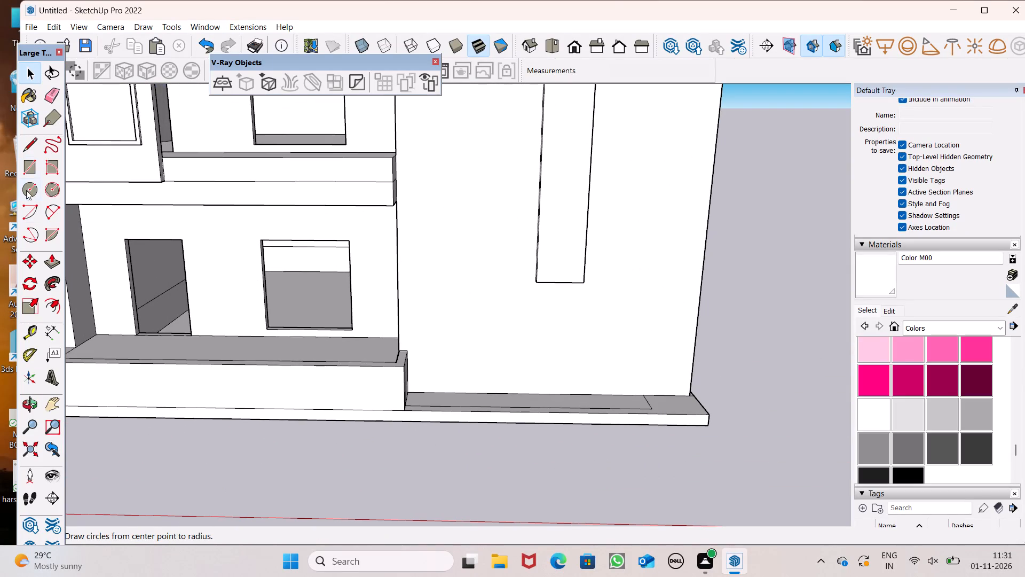
click(28, 195)
scroll(448, 262, up, 1)
middle_drag(449, 264, 454, 261)
scroll(454, 262, up, 1)
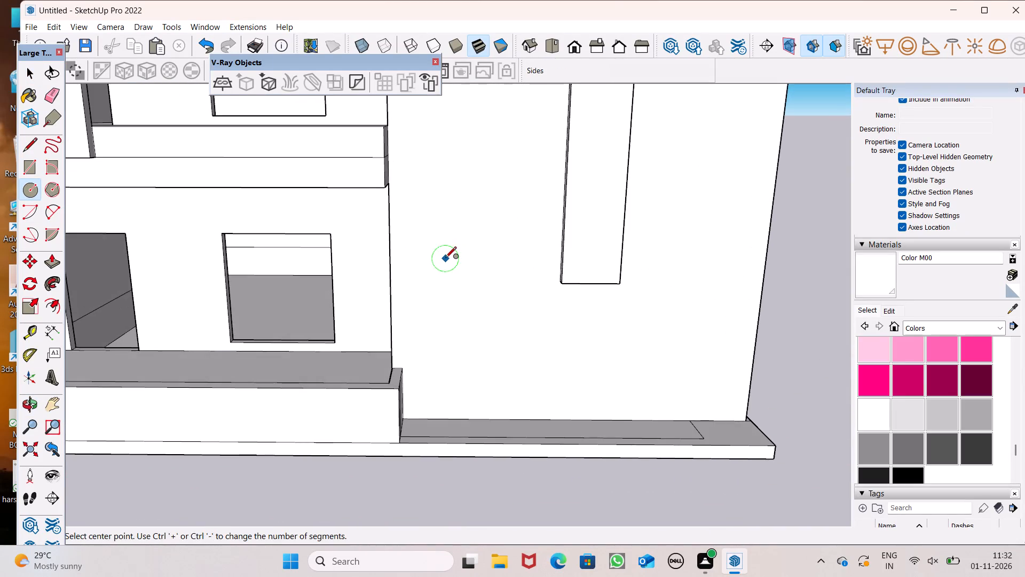
middle_click(445, 260)
scroll(445, 259, up, 1)
click(30, 163)
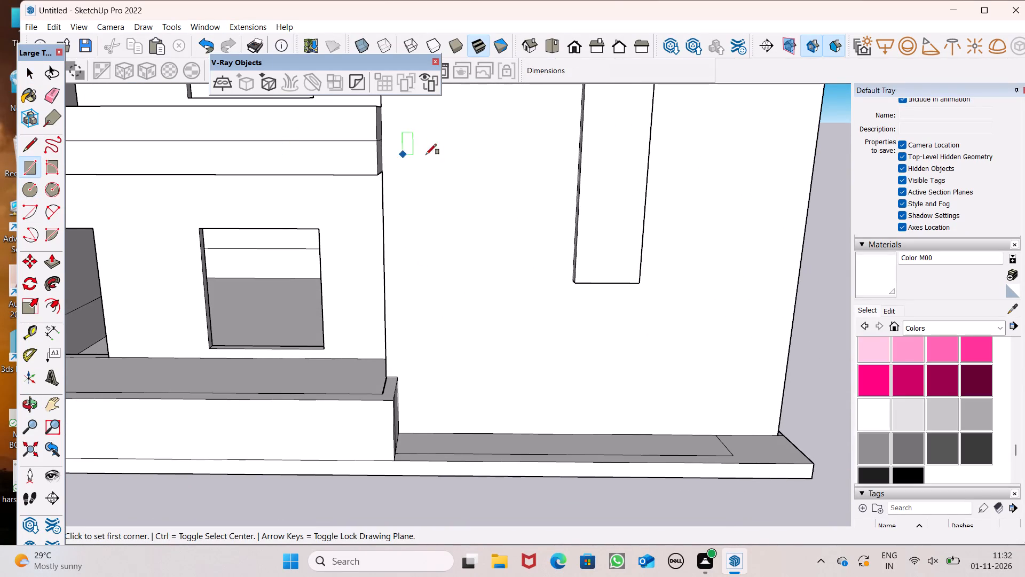
middle_click(501, 210)
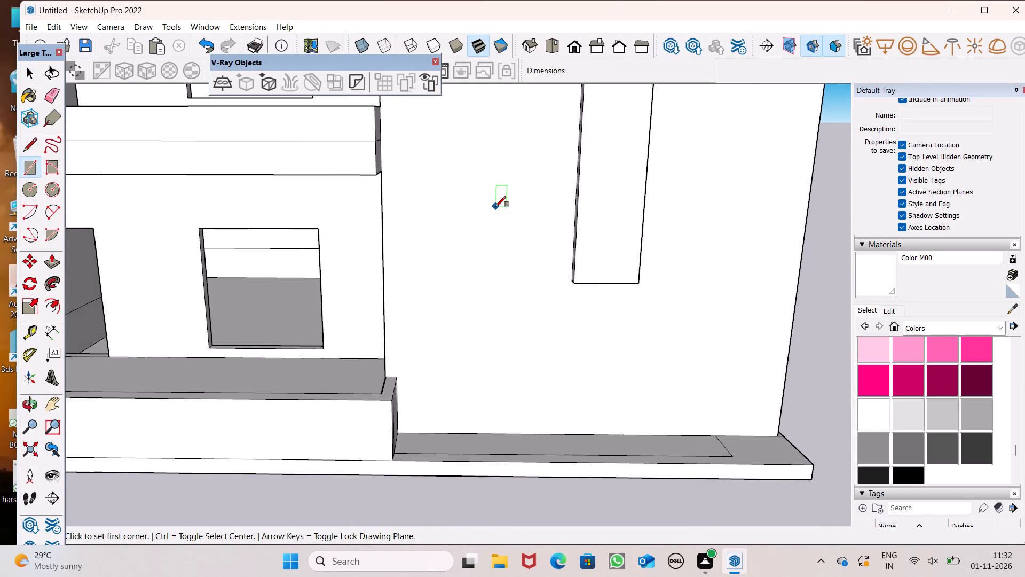
middle_drag(424, 208, 424, 200)
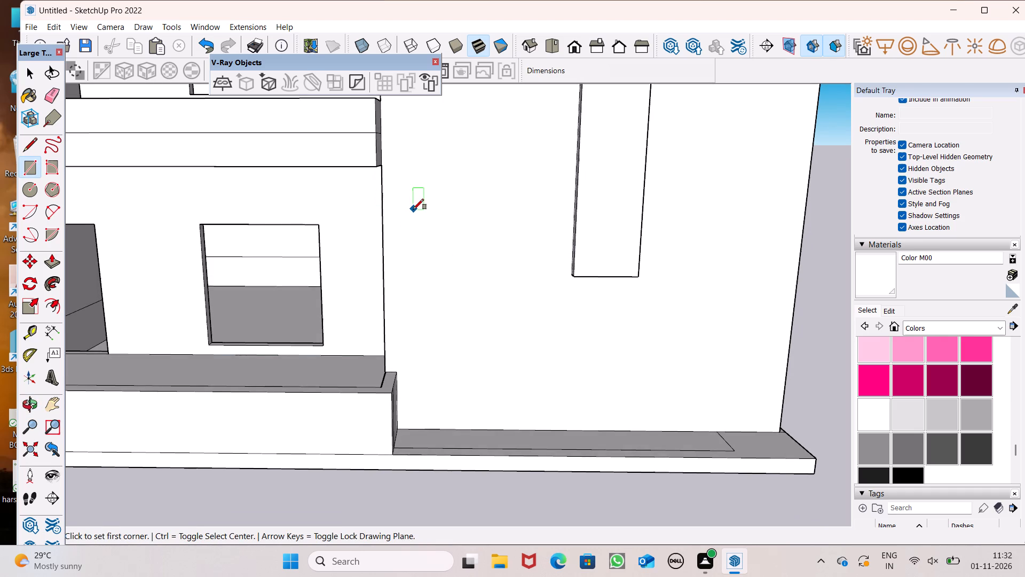
scroll(454, 213, up, 1)
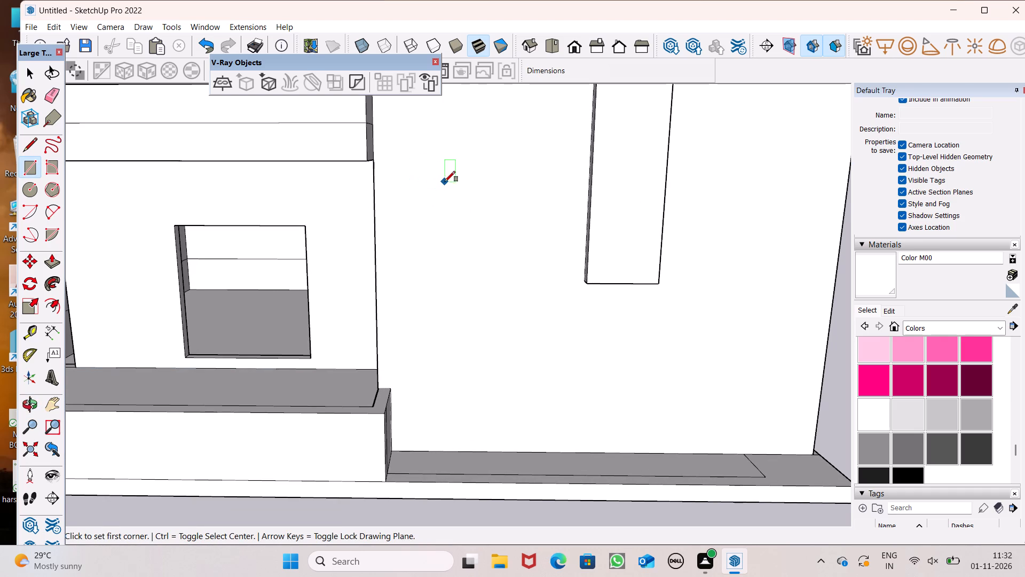
click(420, 182)
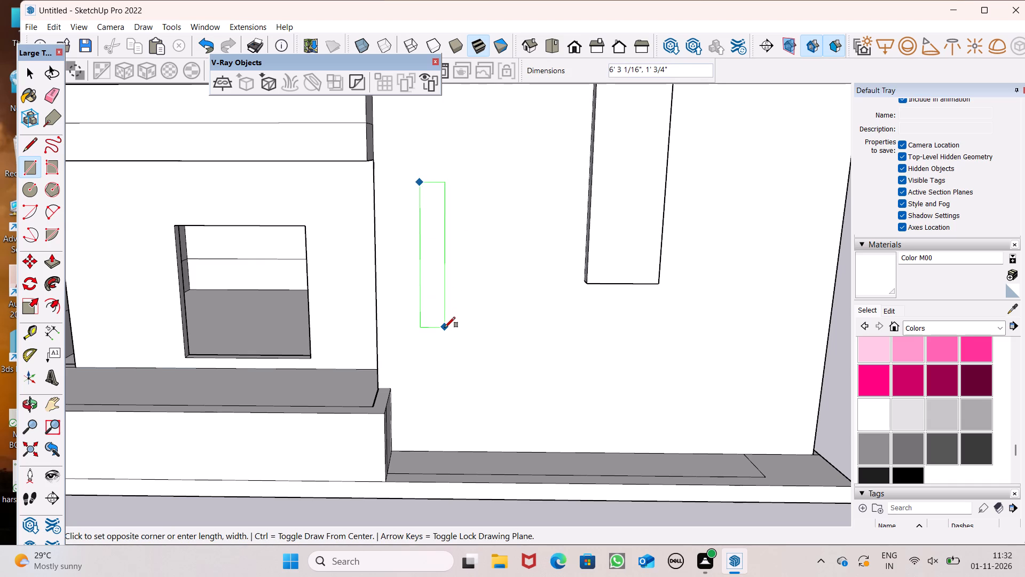
click(445, 328)
key(space)
Copy the rectangle 1' 9" sideways toward the L-band's strip and multiply it by 3 for a row of four.
double_click(430, 295)
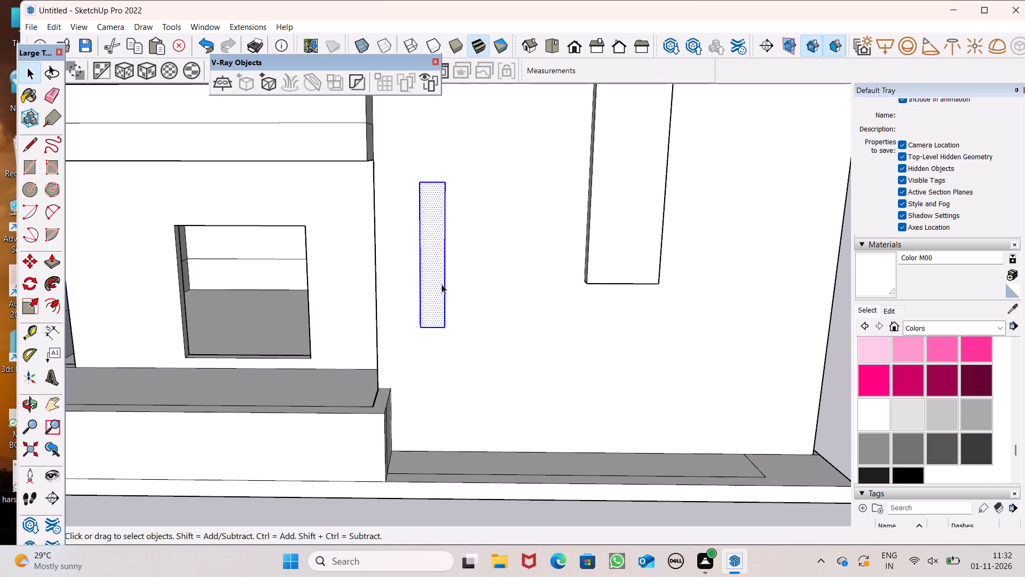
key(m)
key(Return)
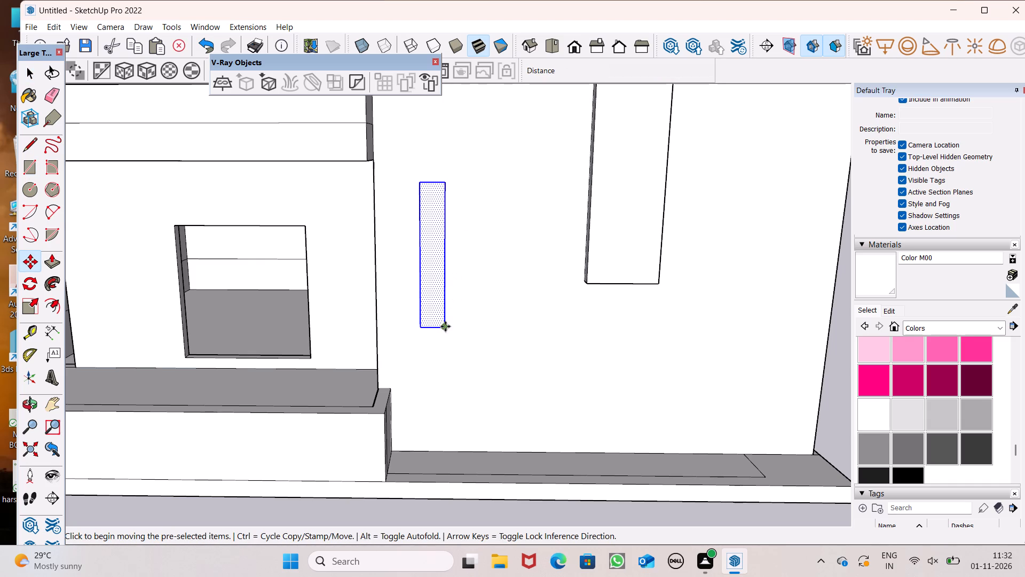
drag(445, 326, 485, 330)
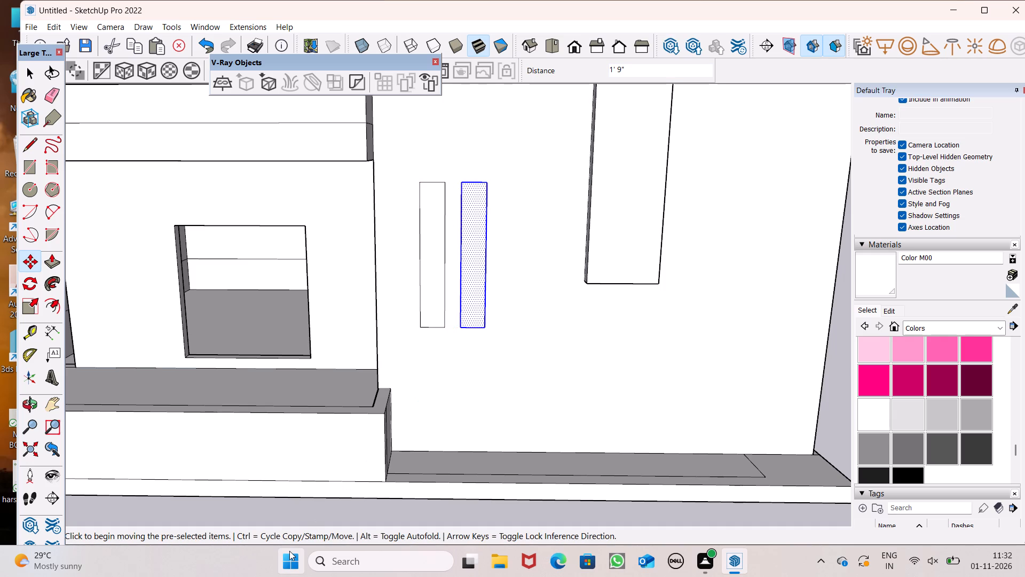
key(shift+asterisk)
key(3)
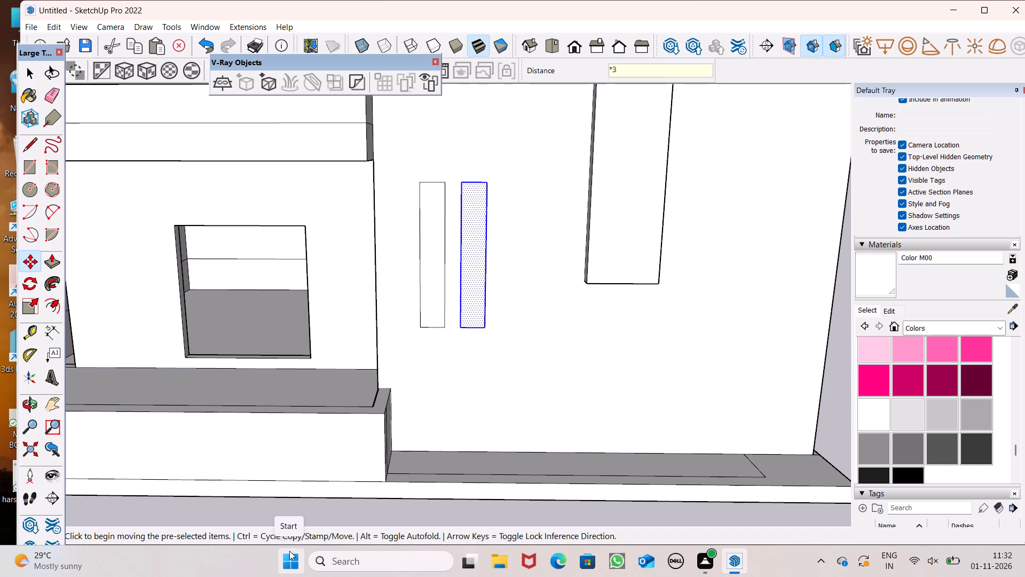
key(Return)
key(space)
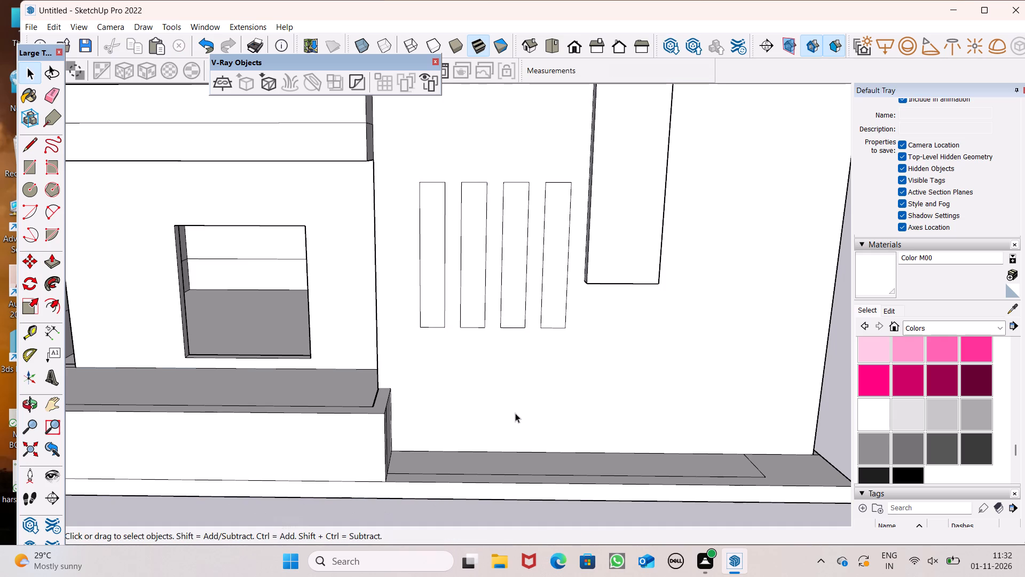
Delete the rectangle nearest the lower wing, leaving three in the row.
double_click(556, 289)
scroll(554, 302, down, 8)
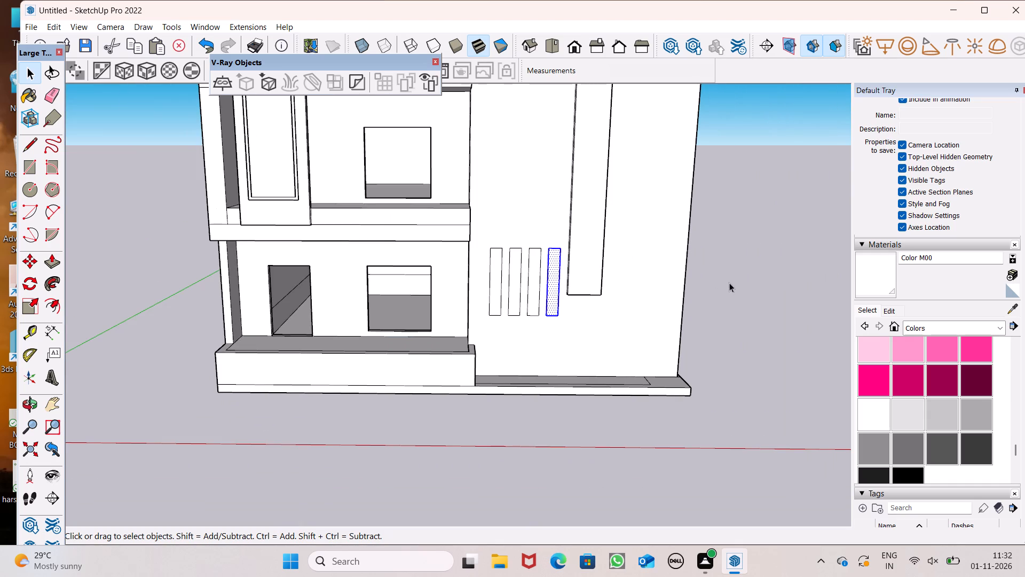
click(734, 276)
scroll(547, 277, up, 6)
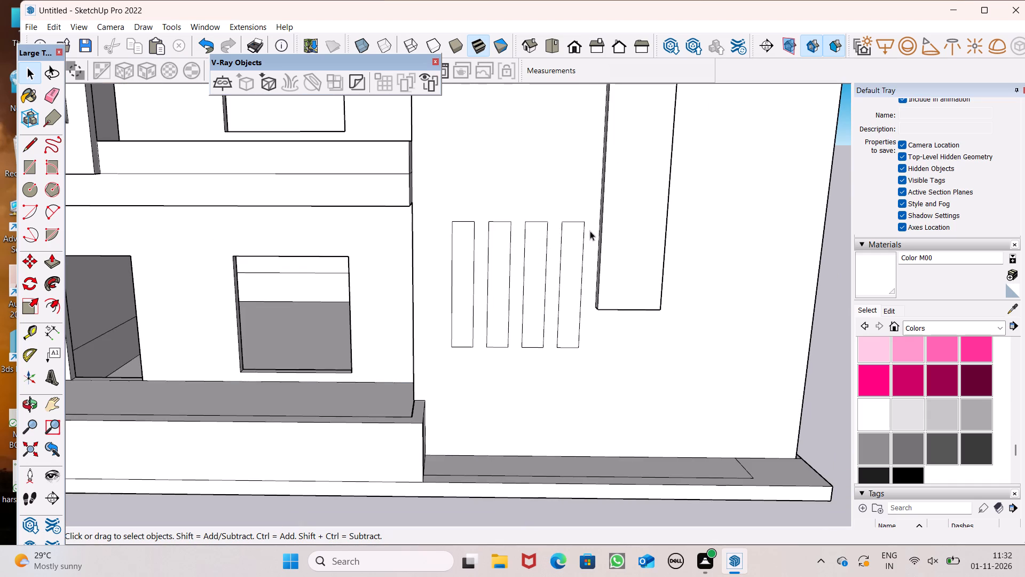
scroll(532, 324, up, 1)
double_click(462, 282)
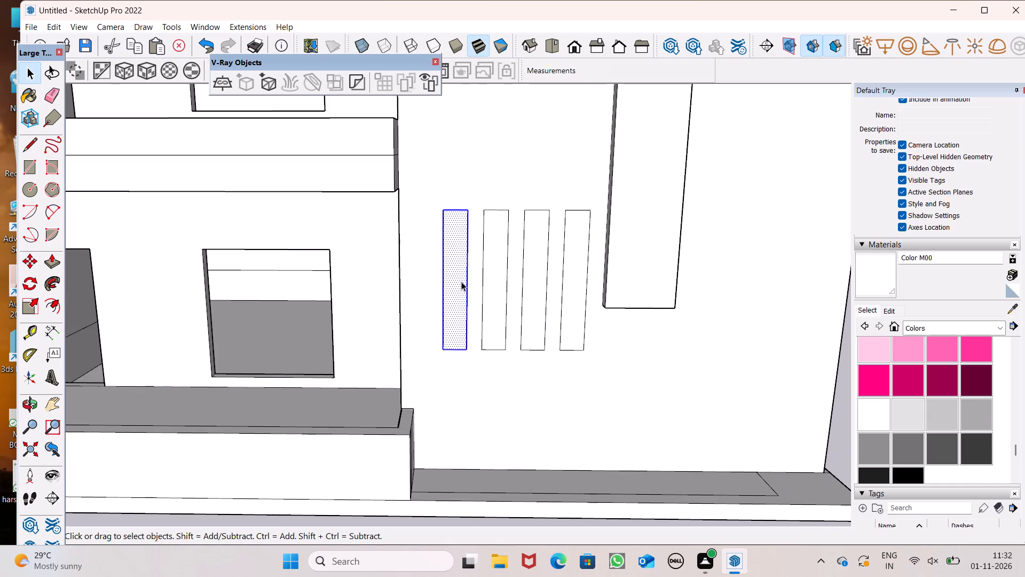
key(Delete)
Move the first of the three rectangles about 9" sideways toward the lower wing.
scroll(446, 277, down, 4)
middle_drag(591, 339, 569, 353)
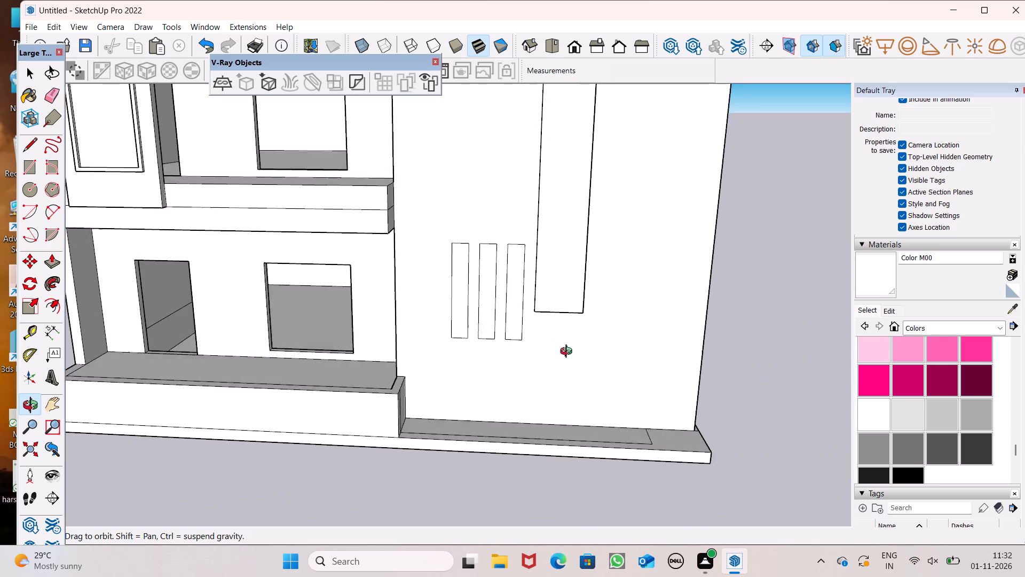
middle_drag(569, 353, 559, 371)
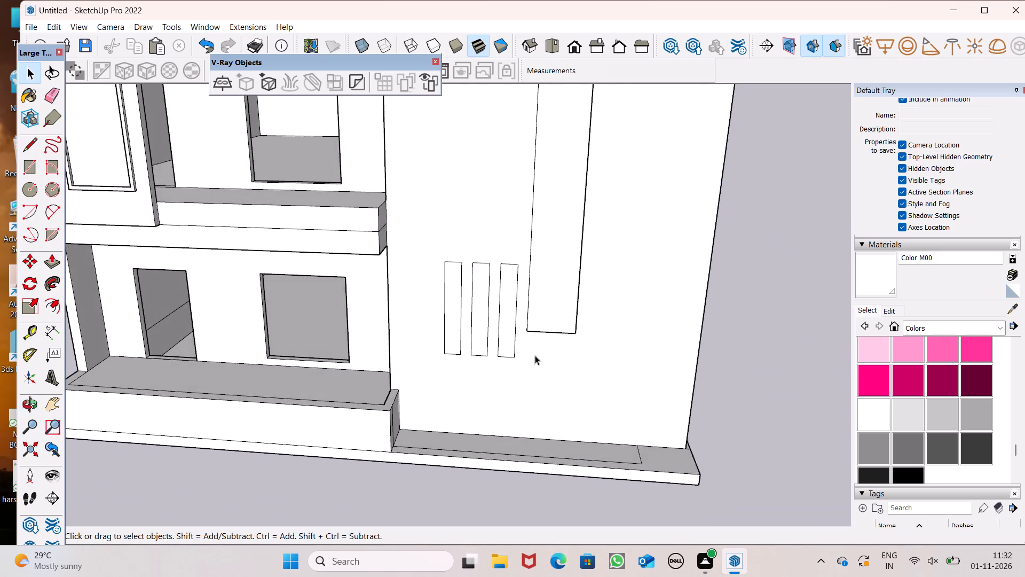
scroll(501, 371, down, 7)
middle_drag(497, 385, 518, 402)
scroll(483, 285, up, 4)
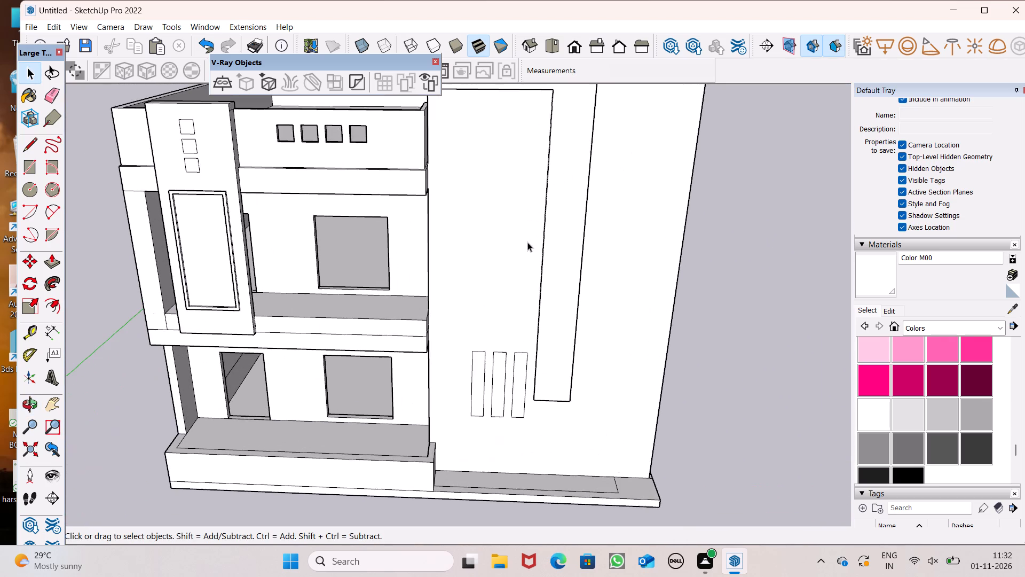
scroll(474, 396, up, 5)
middle_drag(490, 430, 486, 393)
scroll(456, 401, up, 4)
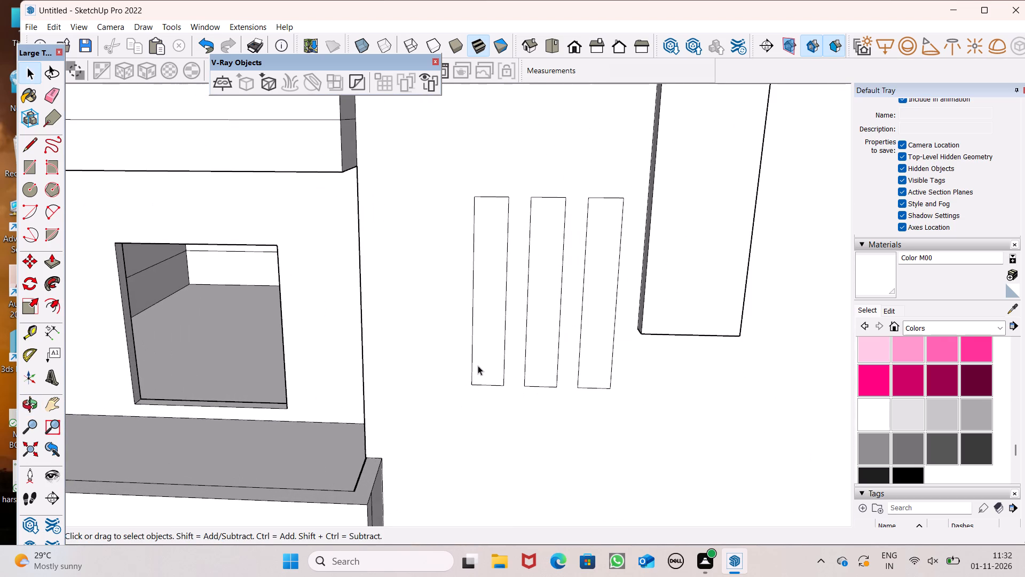
double_click(484, 361)
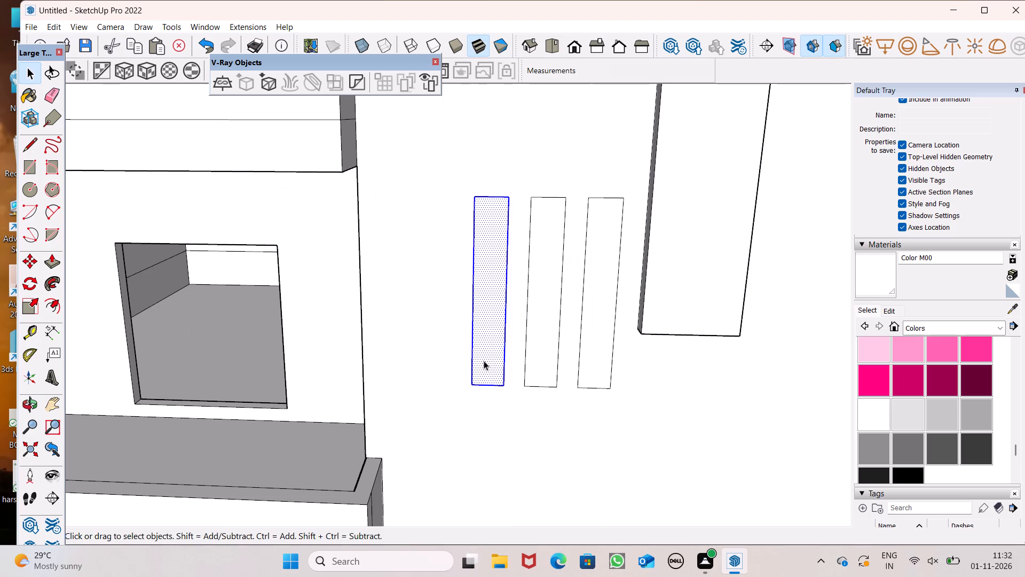
key(m)
key(Return)
drag(499, 352, 476, 350)
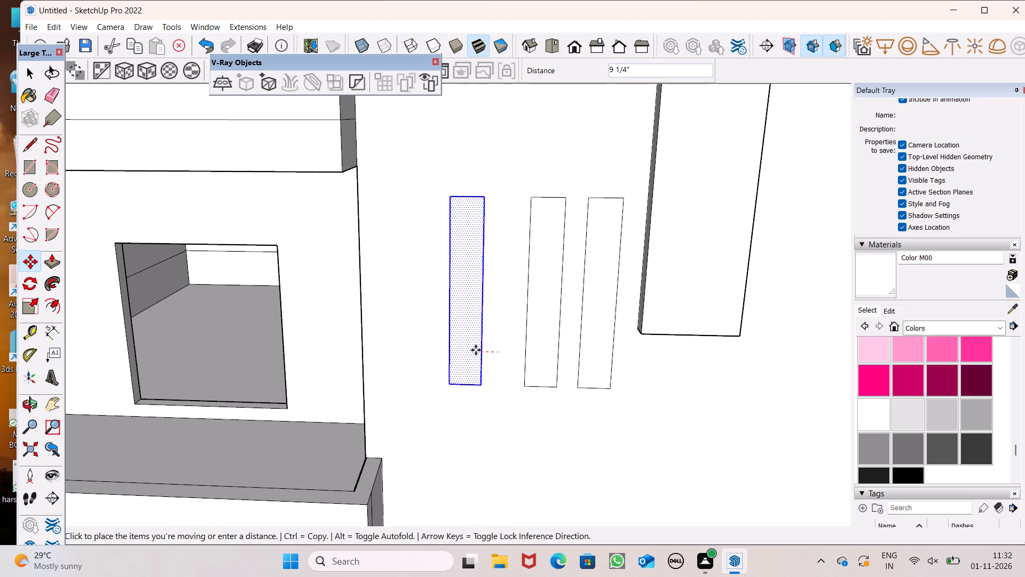
drag(476, 350, 476, 352)
scroll(471, 353, down, 7)
key(space)
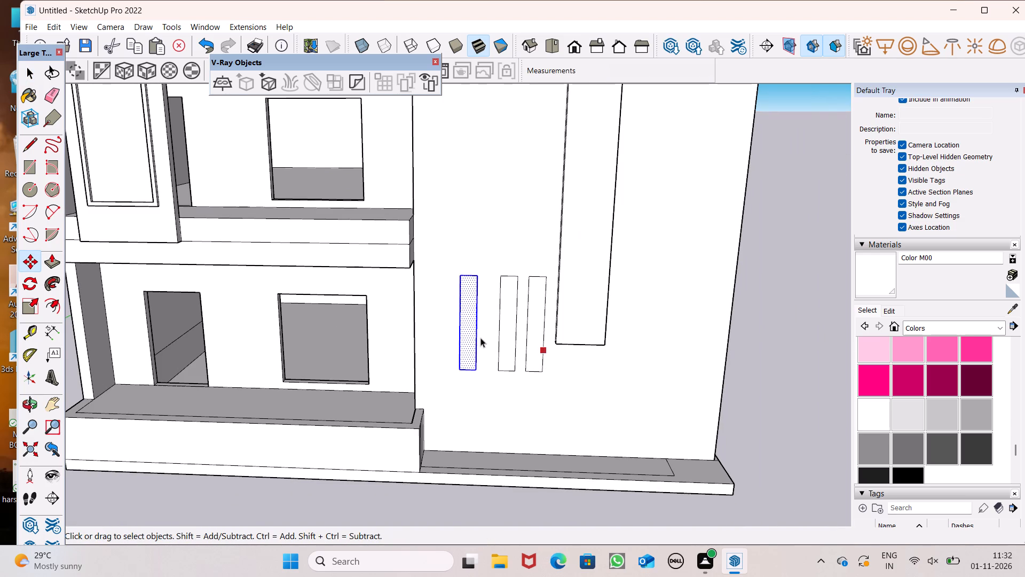
Move the middle rectangle sideways toward the first one, narrowing the gap between them.
double_click(507, 340)
key(m)
key(Return)
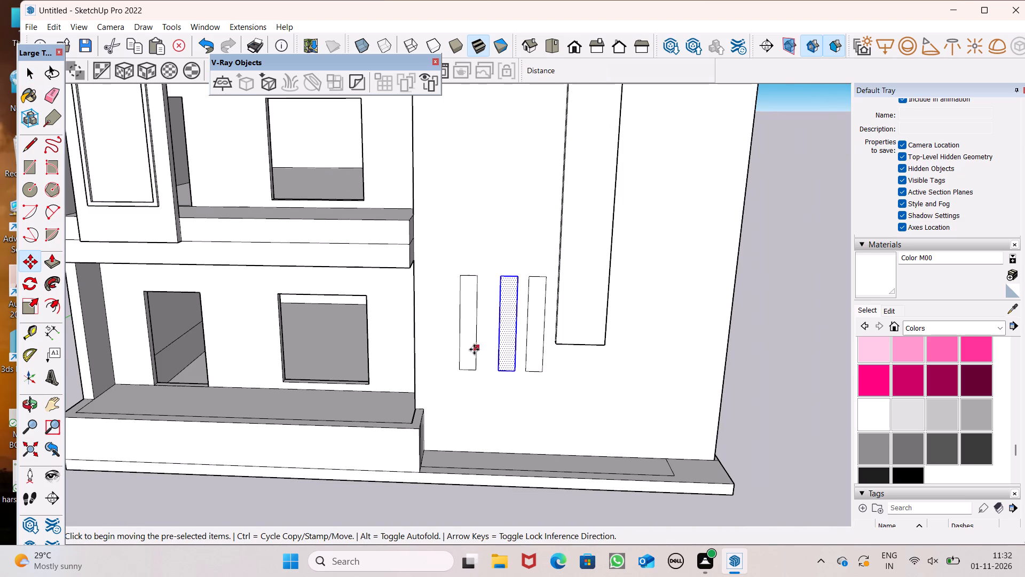
scroll(471, 352, up, 7)
drag(537, 353, 518, 358)
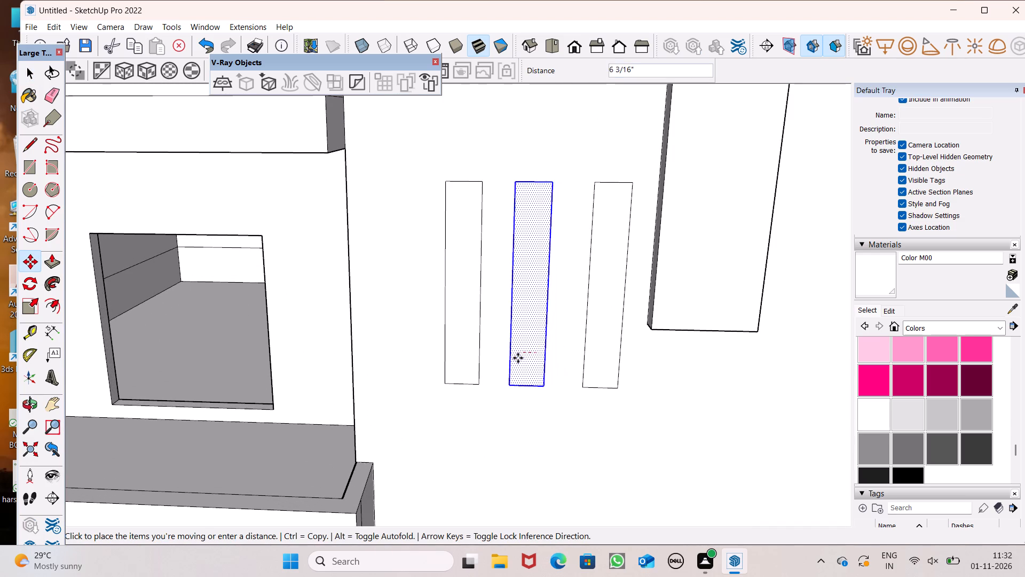
drag(518, 358, 515, 356)
scroll(508, 345, down, 6)
key(space)
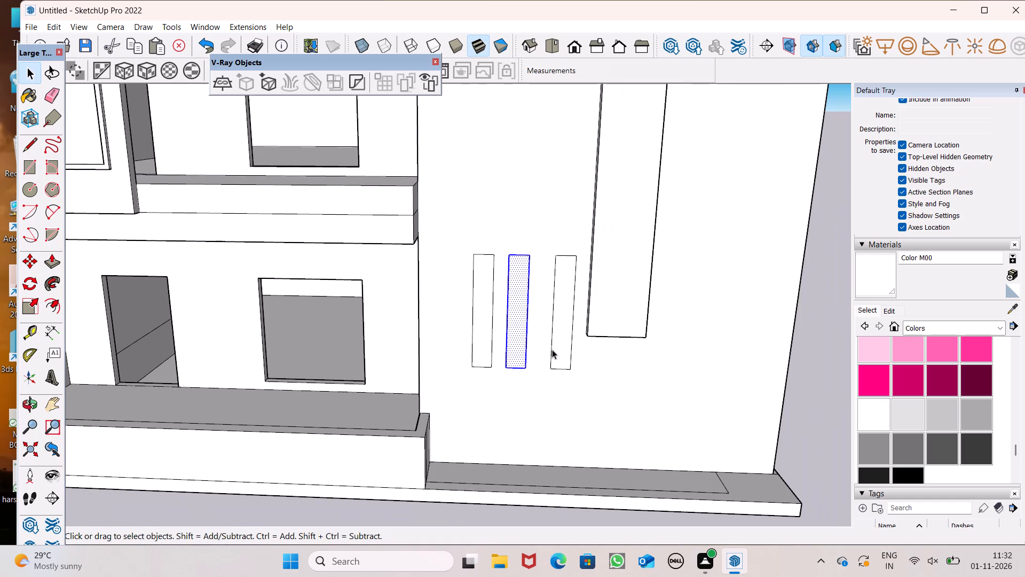
Move the third rectangle about 6" sideways toward the middle one to even out the spacing.
double_click(565, 348)
key(m)
key(Return)
scroll(555, 340, up, 3)
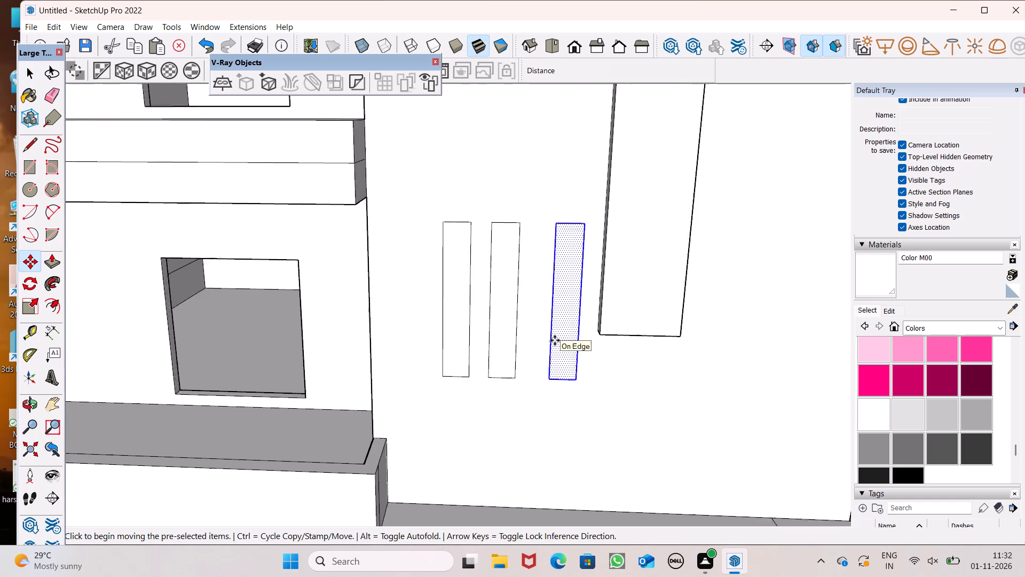
scroll(555, 340, up, 1)
drag(560, 338, 545, 334)
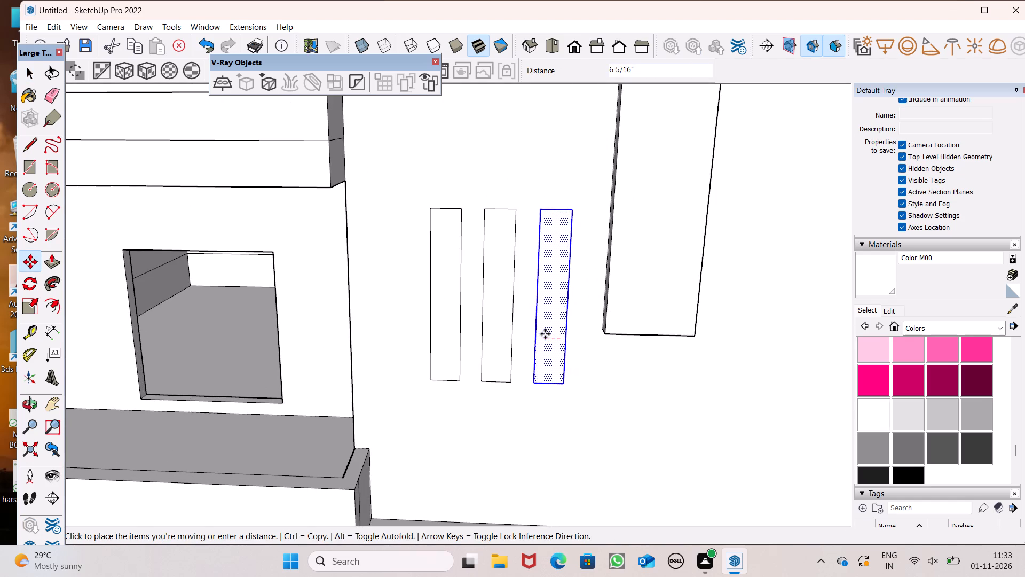
drag(545, 334, 546, 335)
scroll(468, 330, down, 9)
key(space)
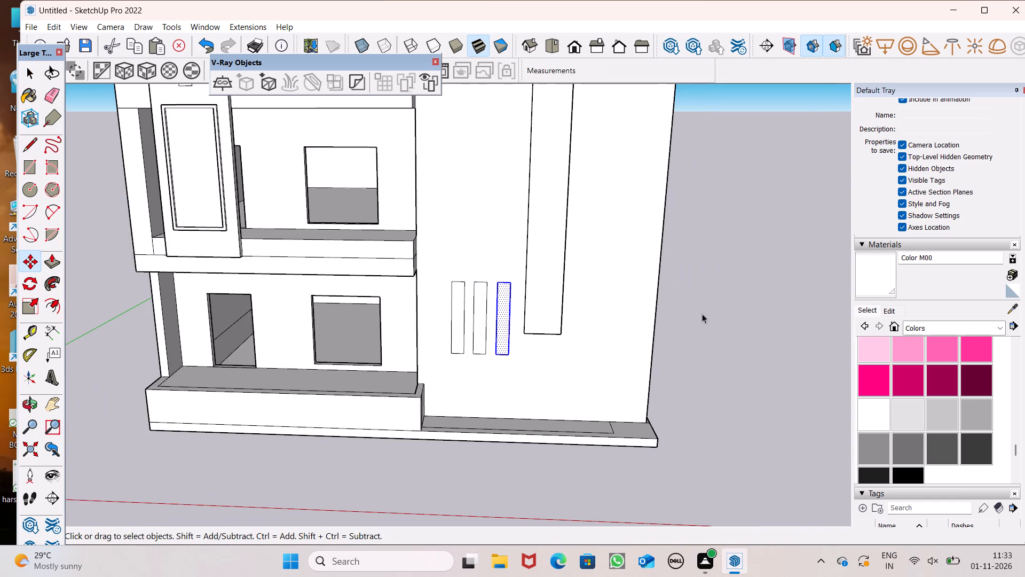
drag(709, 305, 708, 300)
Copy the three upright rectangles about 12' 2" straight up the tall block to form a second row.
scroll(540, 295, up, 6)
scroll(451, 308, up, 5)
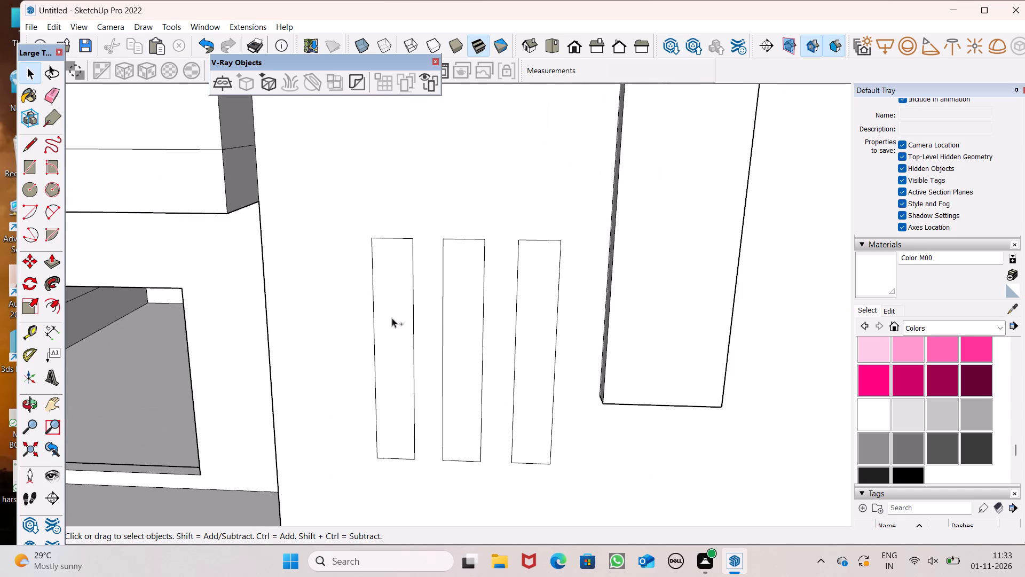
middle_drag(477, 292, 479, 232)
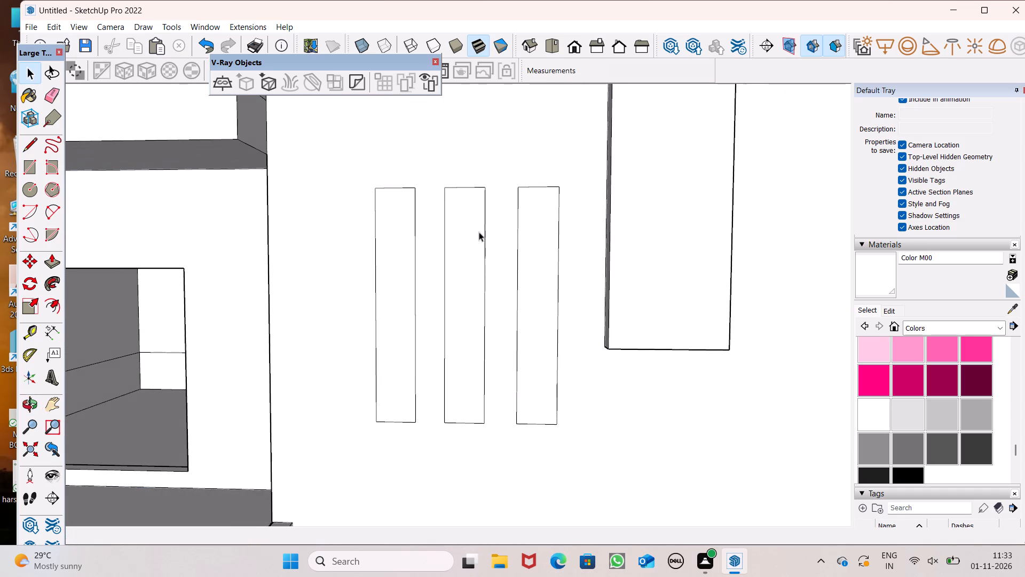
middle_drag(507, 239, 502, 269)
double_click(386, 293)
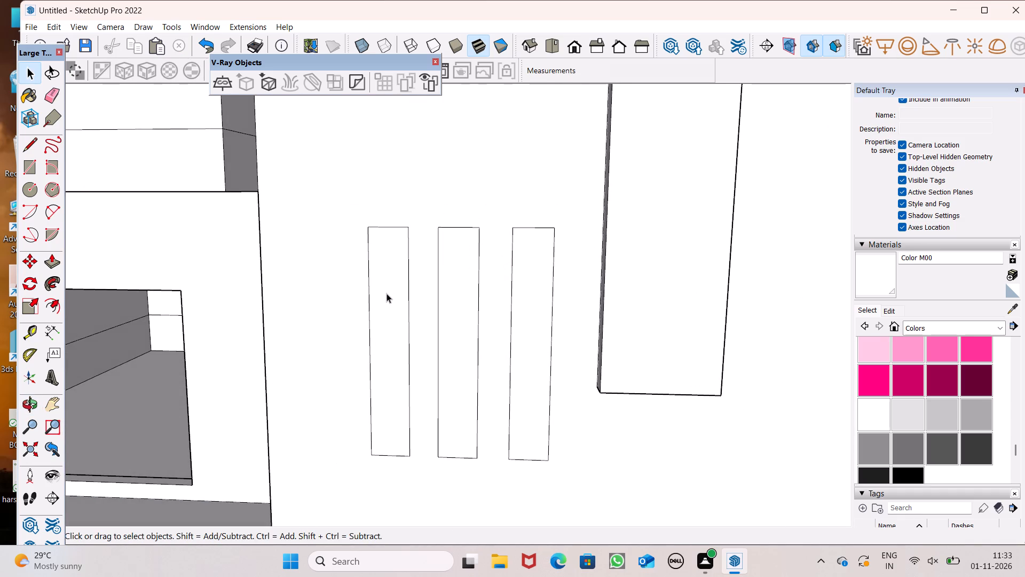
ctrl+double_click(472, 298)
ctrl+double_click(522, 307)
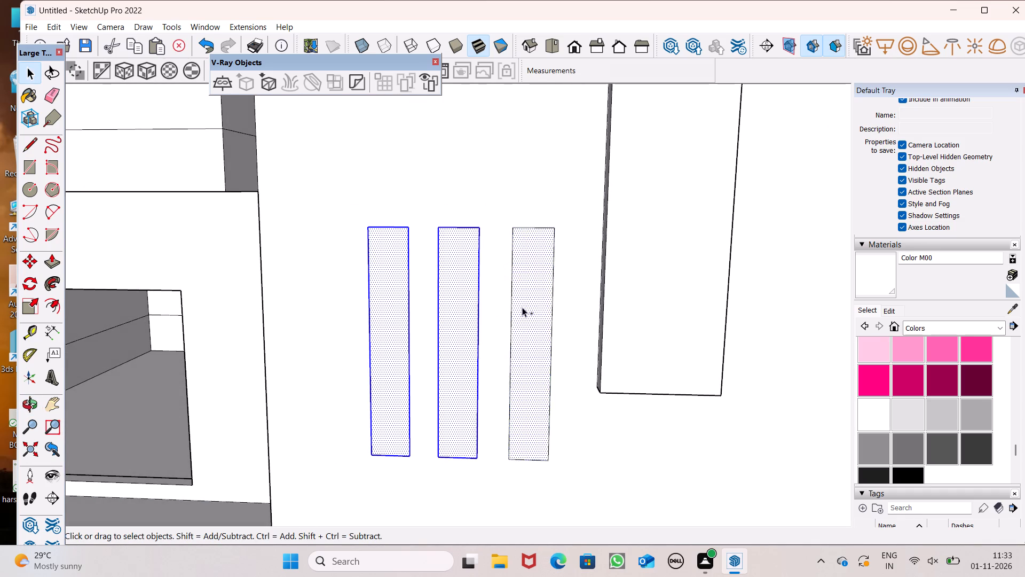
ctrl+scroll(509, 262, down, 6)
middle_drag(537, 267, 553, 317)
scroll(510, 303, down, 8)
scroll(496, 379, down, 4)
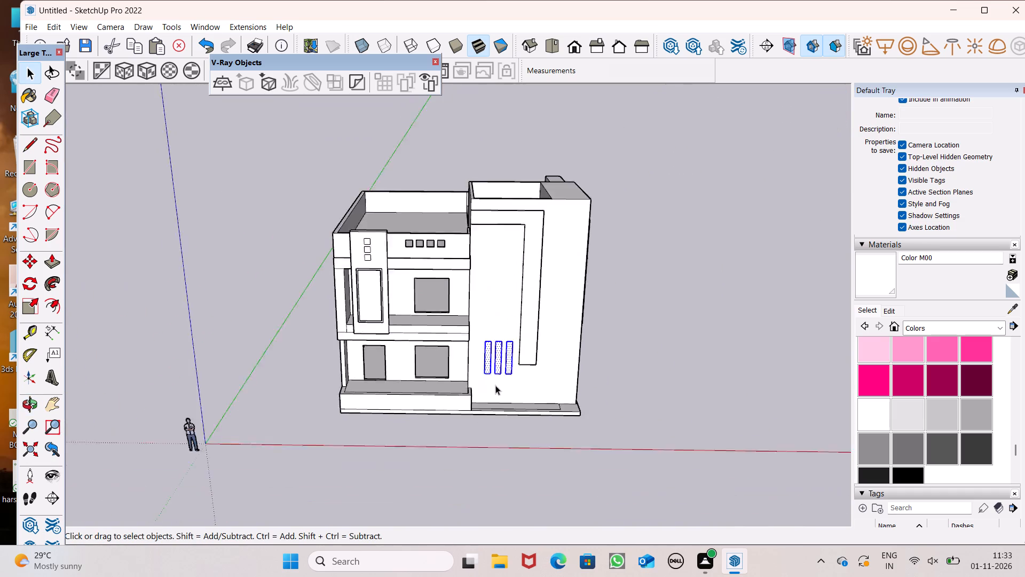
scroll(495, 385, down, 3)
scroll(530, 274, up, 5)
key(m)
key(Return)
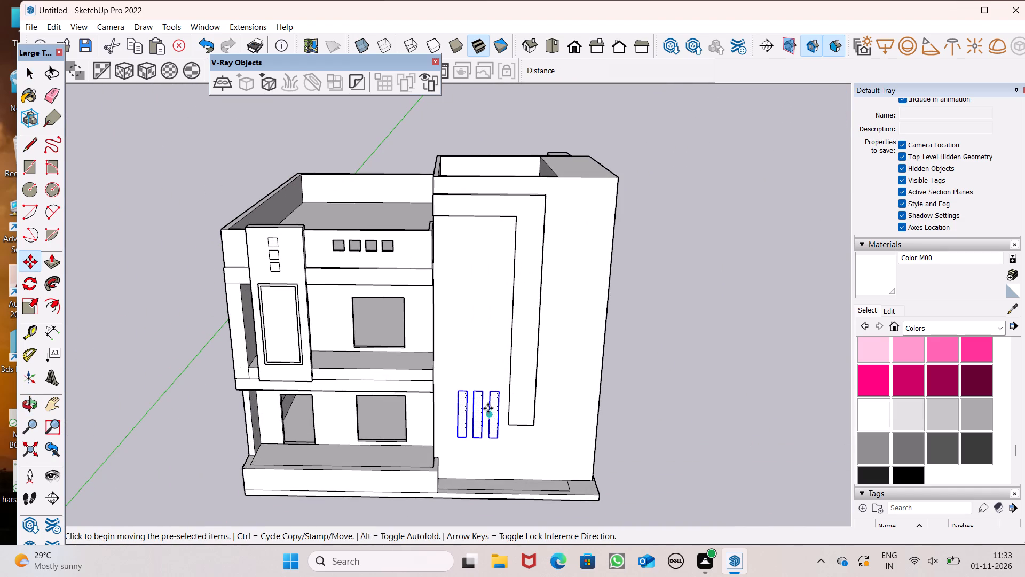
middle_drag(496, 404, 496, 375)
scroll(496, 377, up, 1)
drag(501, 383, 498, 340)
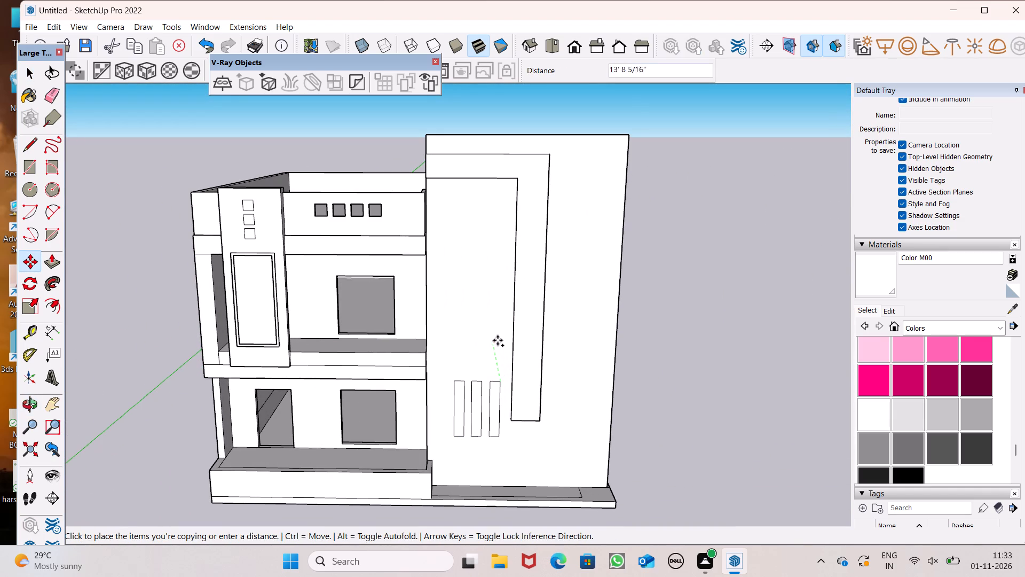
drag(498, 340, 498, 268)
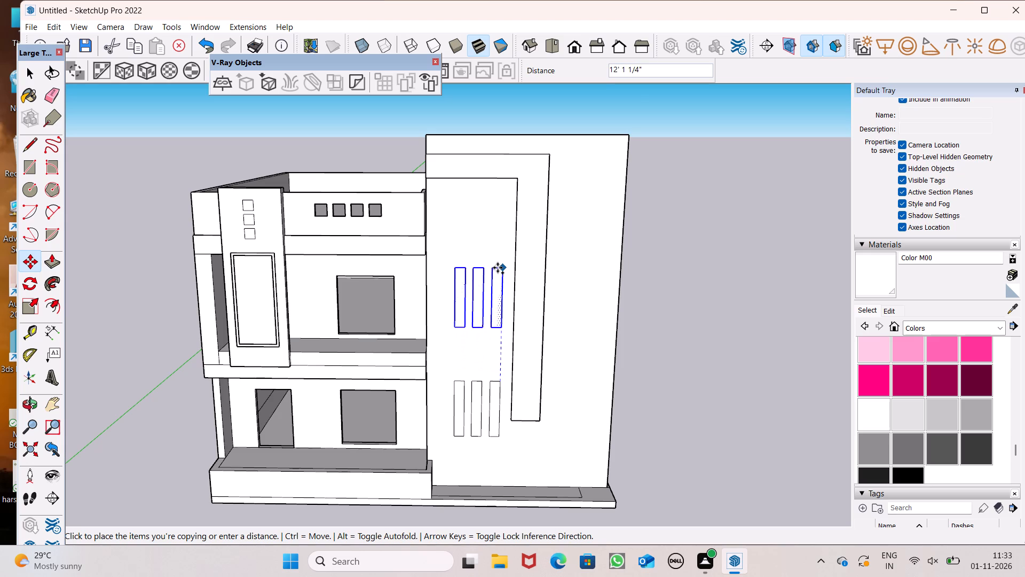
drag(498, 268, 502, 267)
drag(502, 267, 502, 267)
Copy the second row of three rectangles about 7' 9" further up the wall to form a third row.
drag(503, 268, 495, 221)
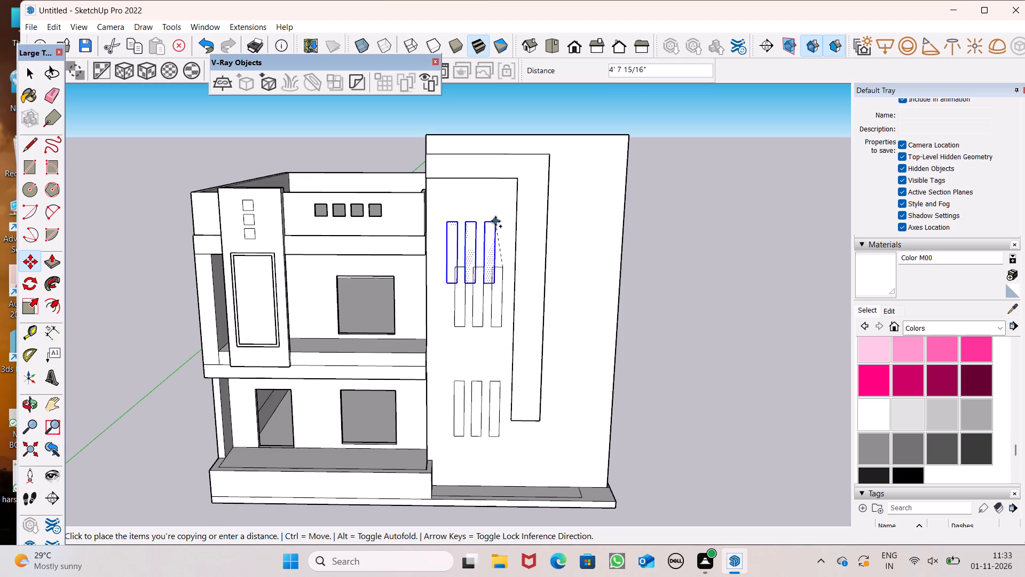
drag(495, 221, 501, 190)
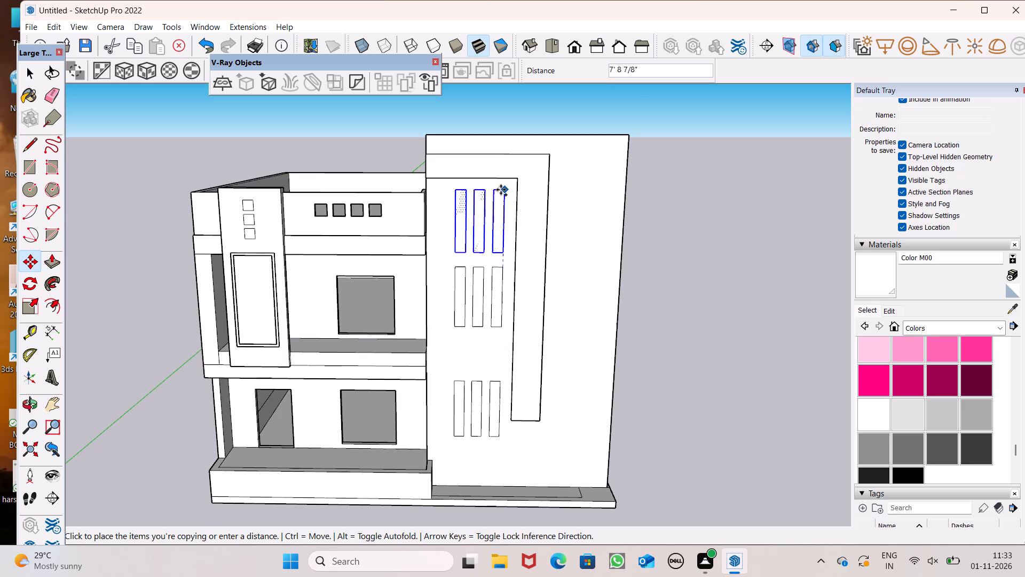
drag(501, 190, 498, 188)
key(space)
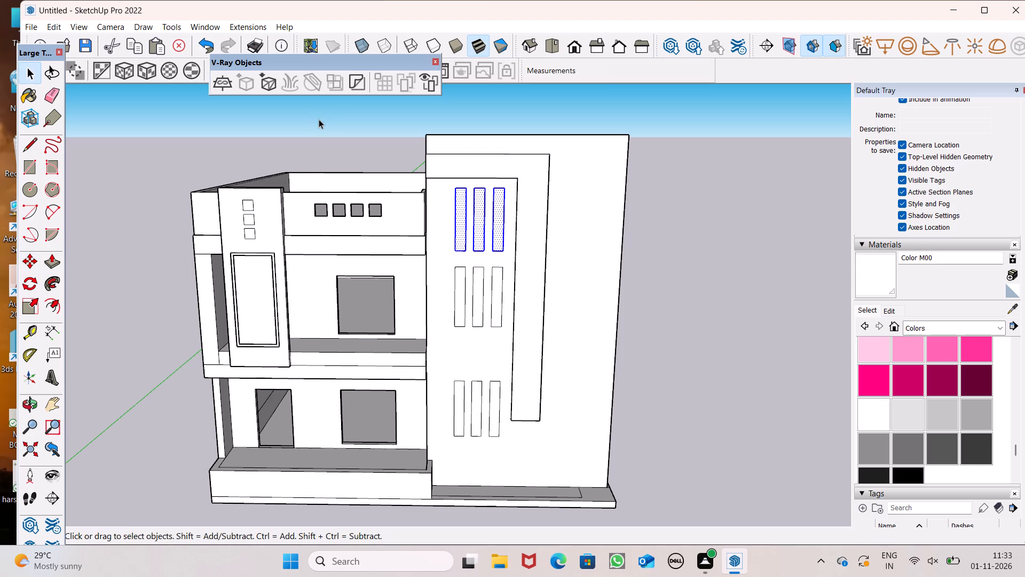
click(319, 119)
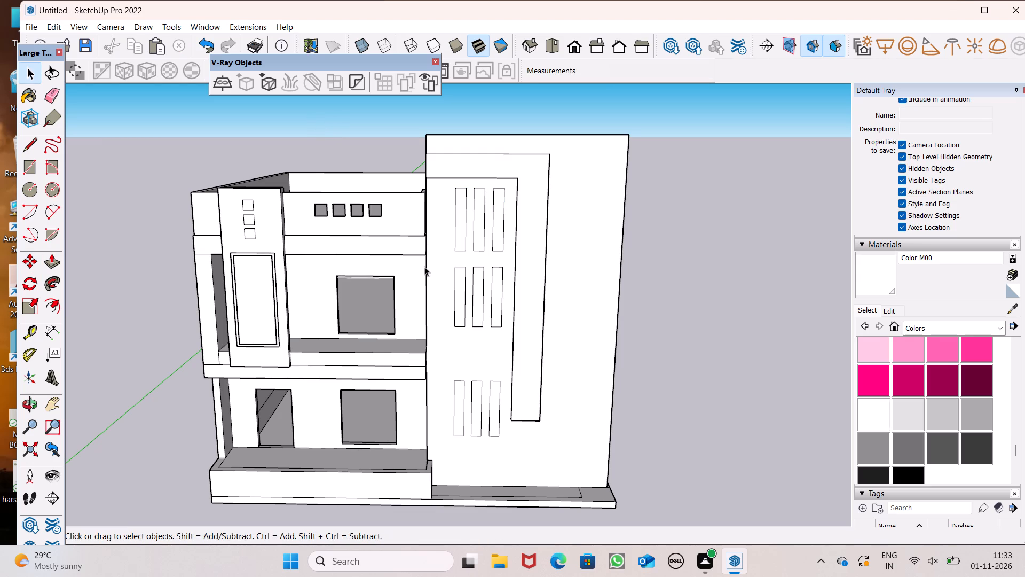
Push/Pull the tall block's top face upward by about 4' 9".
scroll(429, 307, down, 6)
middle_drag(464, 286, 420, 338)
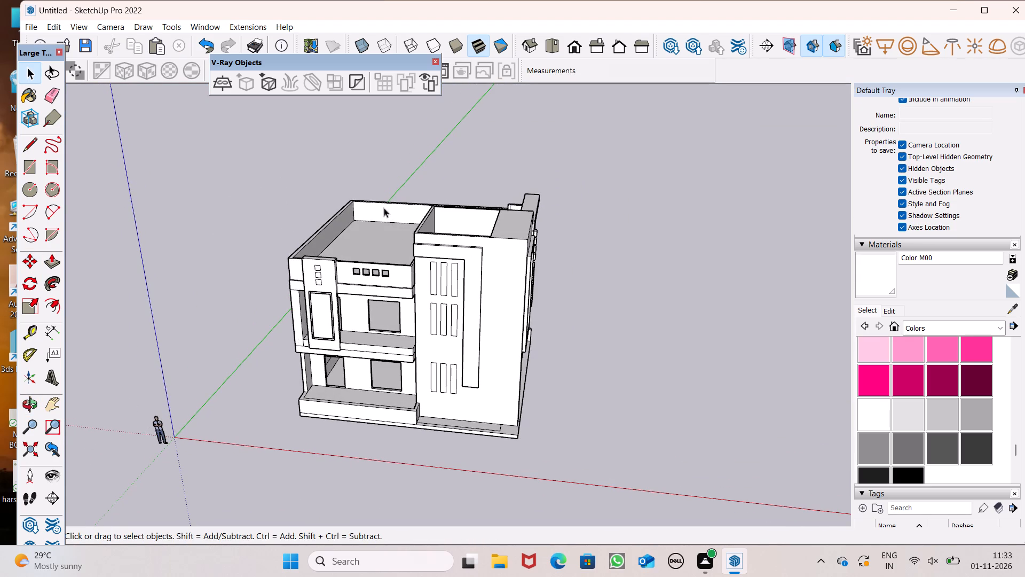
click(51, 258)
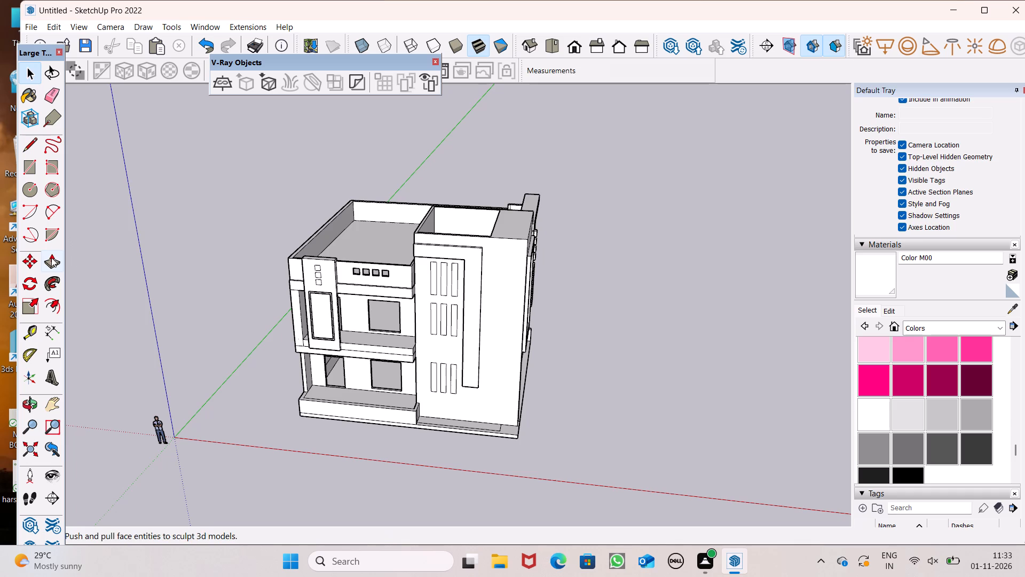
scroll(474, 226, up, 2)
drag(508, 229, 509, 197)
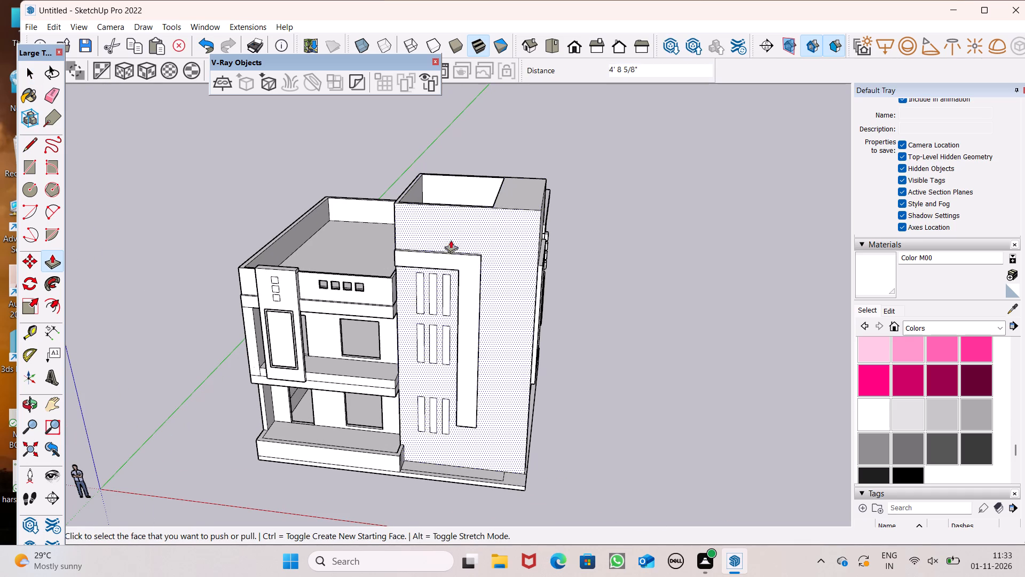
Push/Pull the top face of the L-shaped band upward by about 4' 2 1/2".
middle_drag(424, 271, 379, 344)
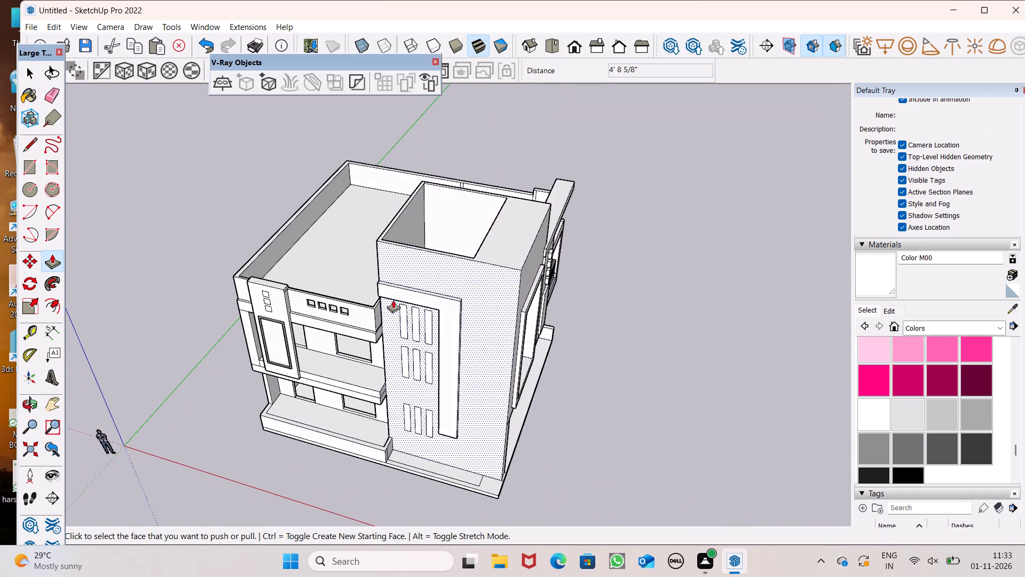
scroll(399, 298, up, 6)
drag(424, 288, 425, 258)
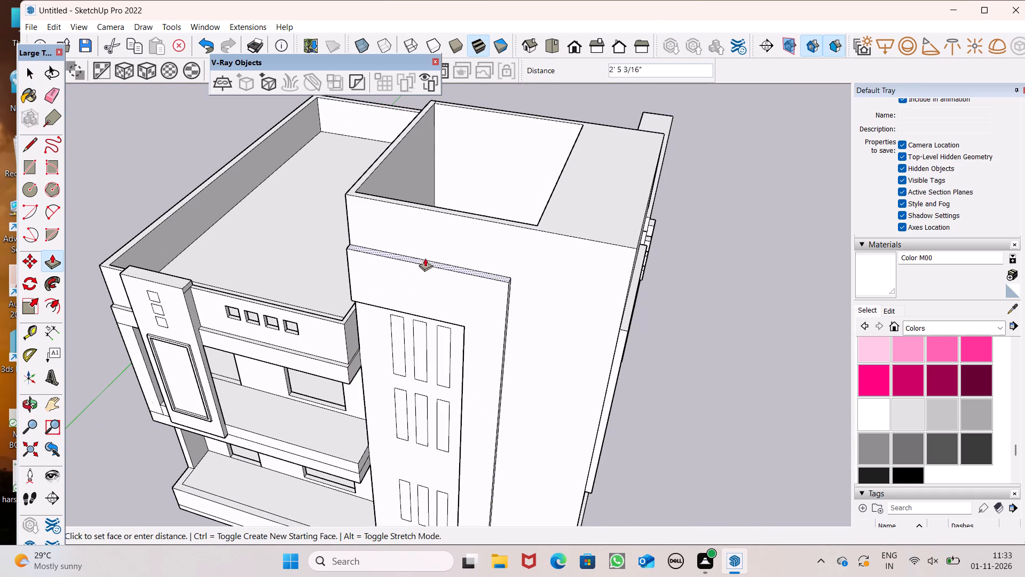
drag(425, 258, 435, 239)
scroll(458, 288, down, 2)
Push/Pull the underside of the L-shaped band's horizontal arm upward to thin the arm.
middle_drag(438, 337, 447, 279)
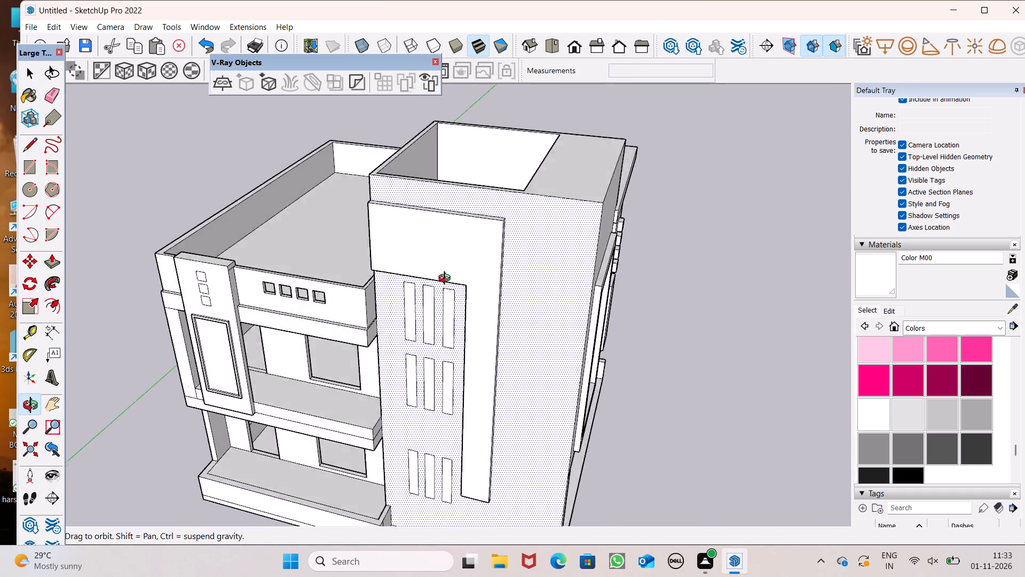
middle_drag(447, 279, 525, 110)
scroll(466, 158, up, 5)
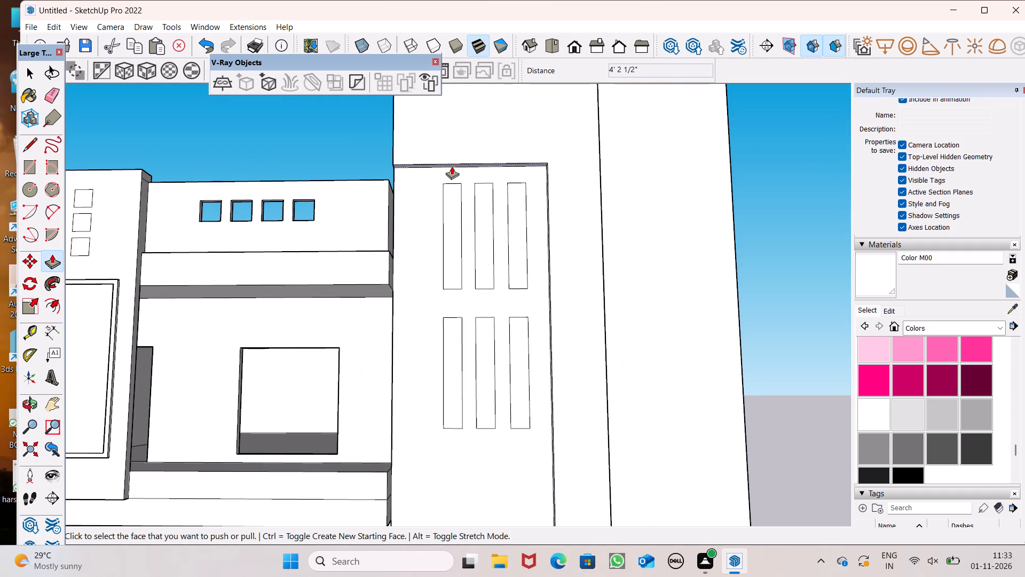
drag(452, 166, 477, 111)
scroll(493, 147, down, 4)
middle_drag(519, 197, 512, 273)
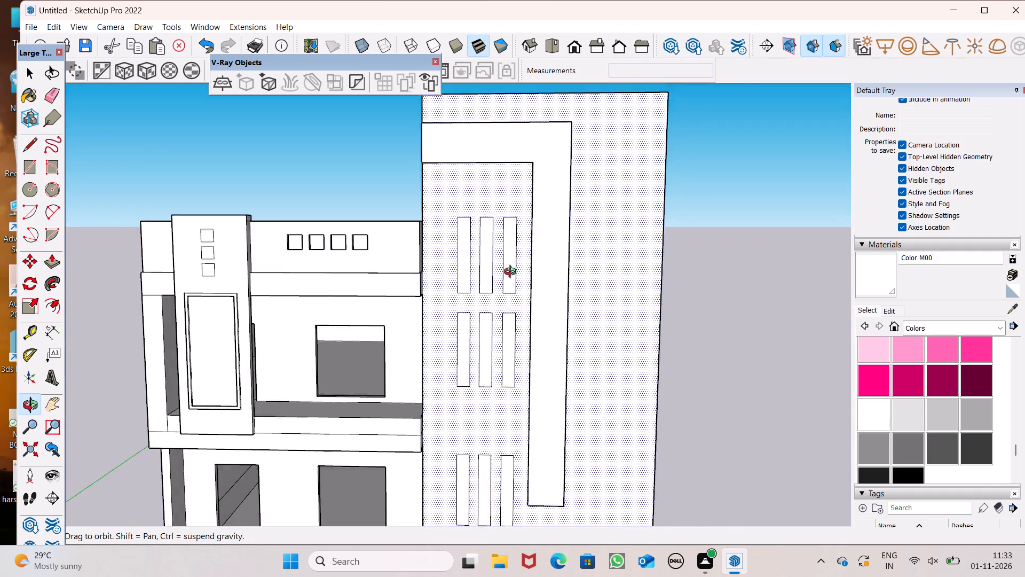
middle_drag(512, 273, 499, 305)
Move the top row of three rectangles straight up toward the band's arm, evening out the spacing between the rows.
key(space)
scroll(442, 275, up, 4)
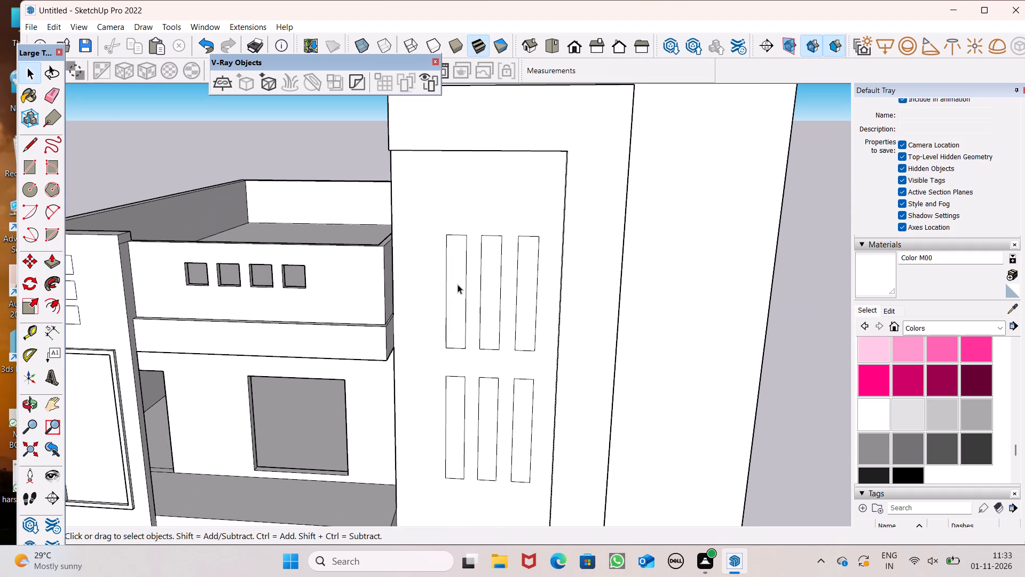
double_click(460, 286)
double_click(456, 295)
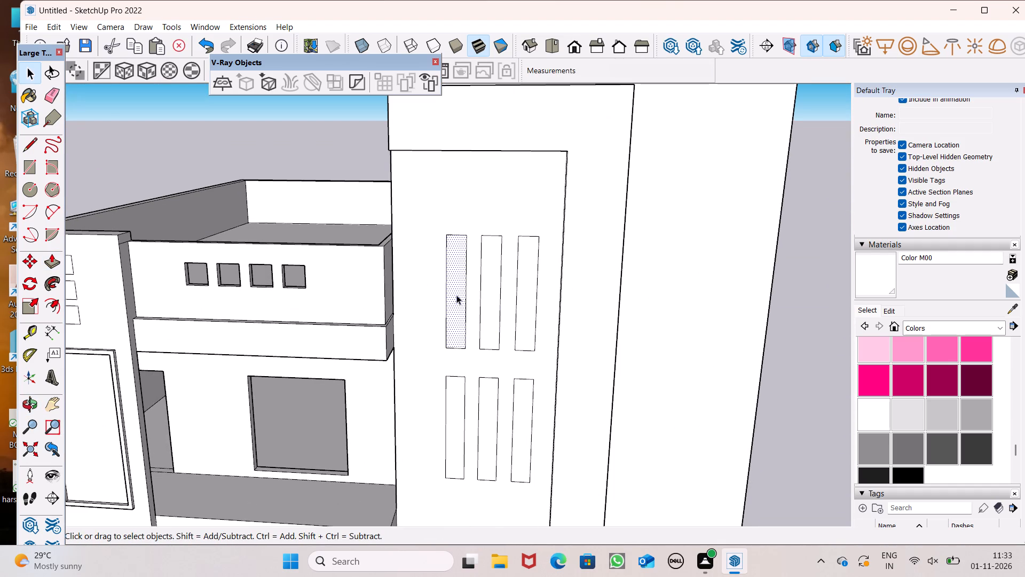
double_click(493, 284)
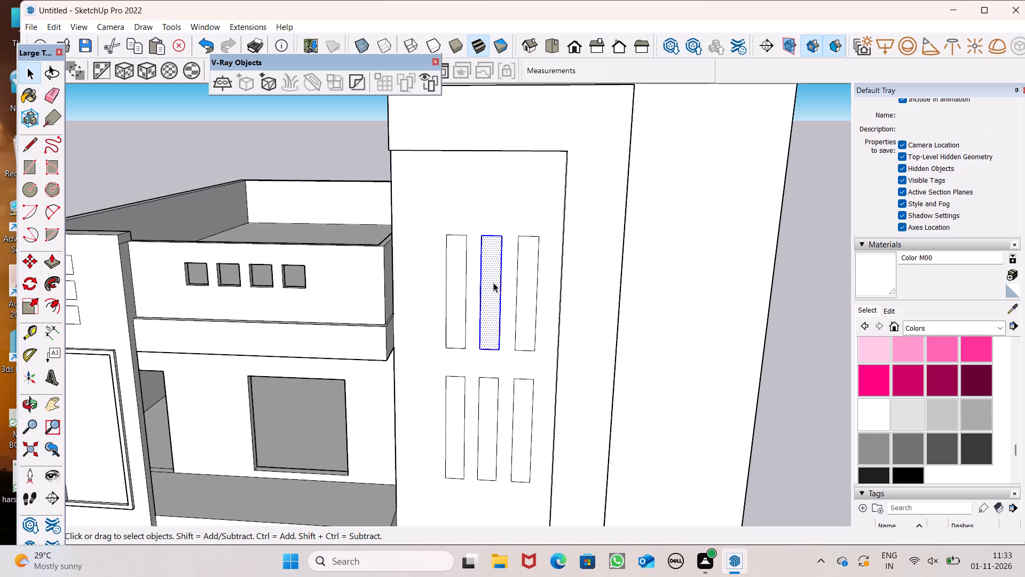
ctrl+double_click(454, 288)
ctrl+double_click(524, 303)
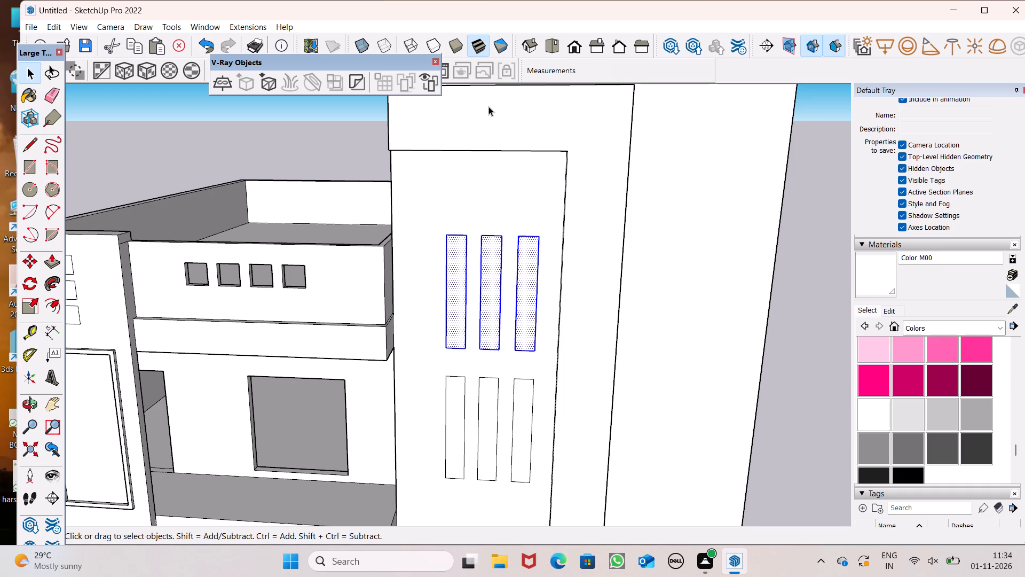
key(m)
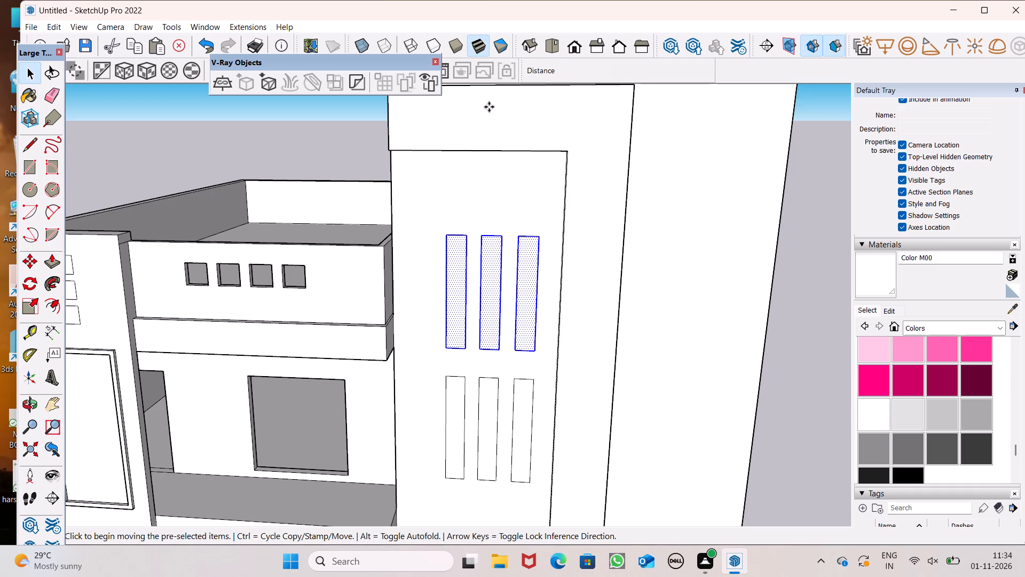
key(Return)
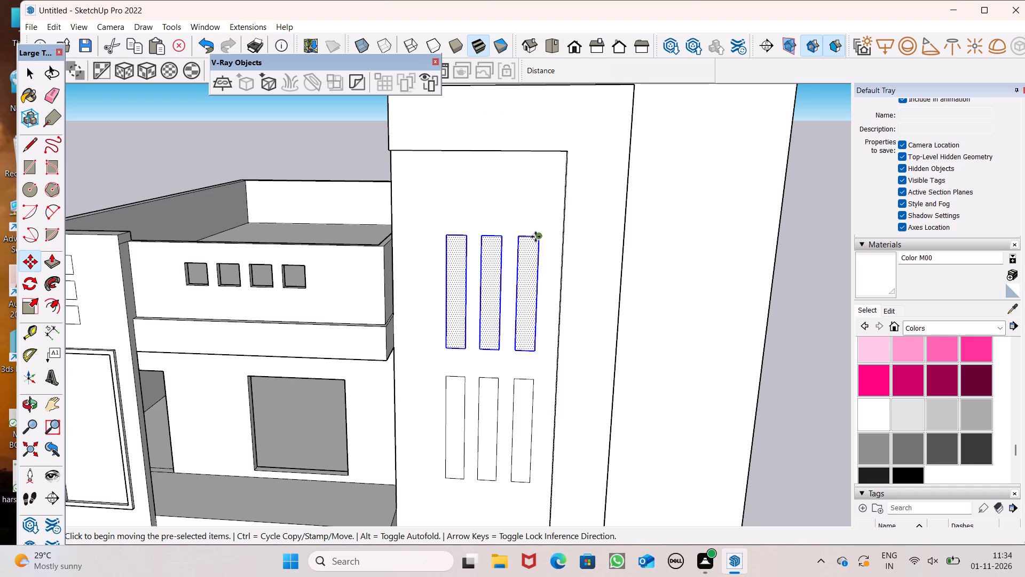
drag(535, 237, 543, 180)
scroll(520, 207, down, 9)
key(space)
click(324, 110)
Push the bottom row's rectangle nearest the lower wing 6" inward to cut an opening through the wall.
middle_drag(671, 267, 381, 453)
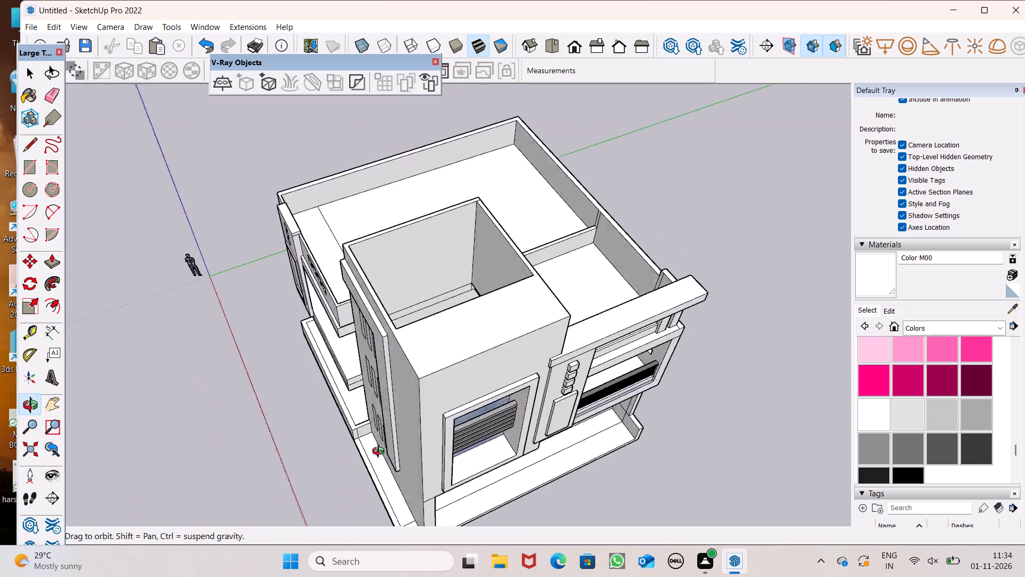
middle_drag(381, 453, 663, 230)
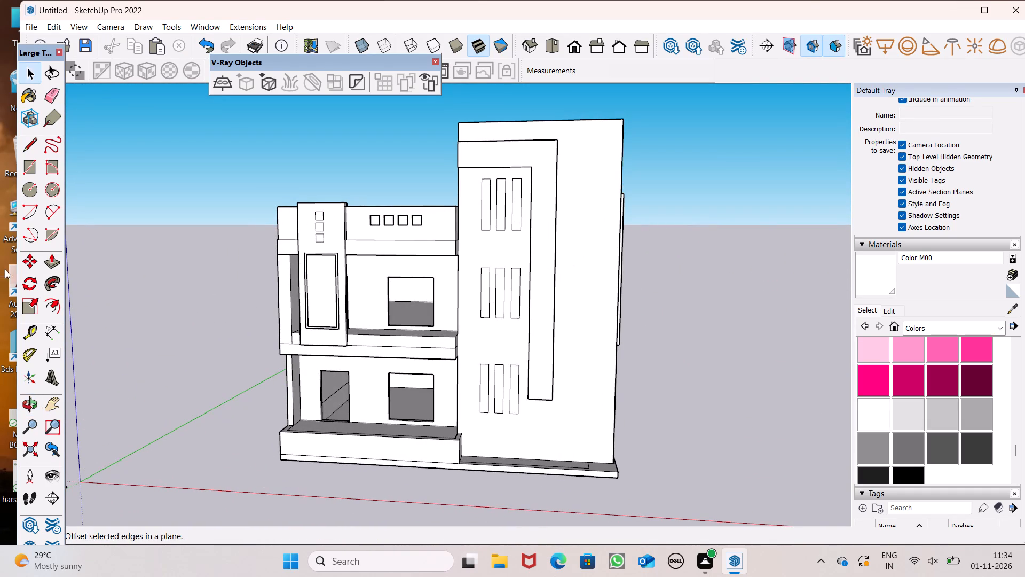
click(48, 253)
scroll(440, 360, up, 7)
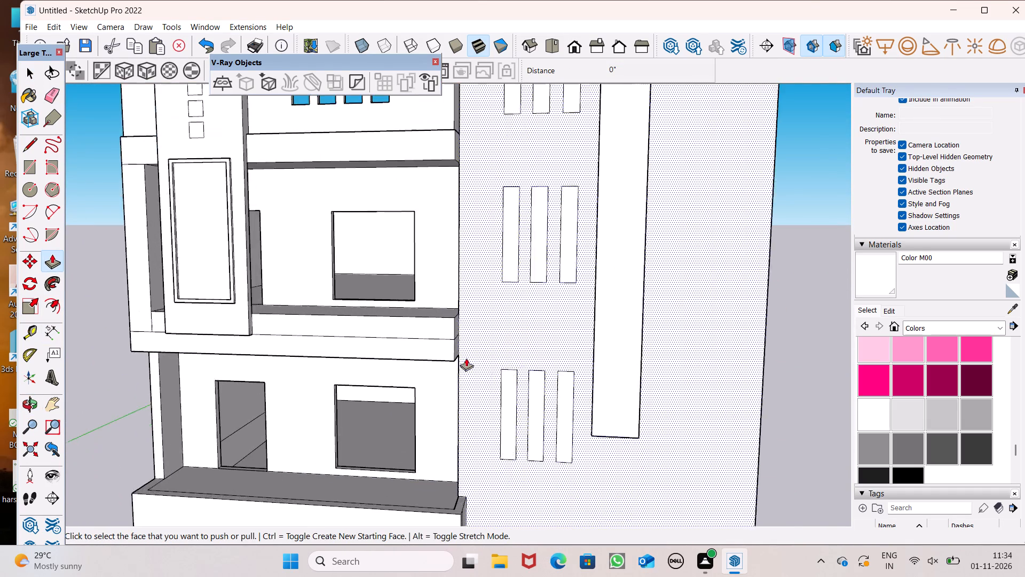
scroll(454, 341, down, 7)
scroll(497, 423, up, 7)
scroll(471, 379, up, 7)
drag(466, 395, 466, 394)
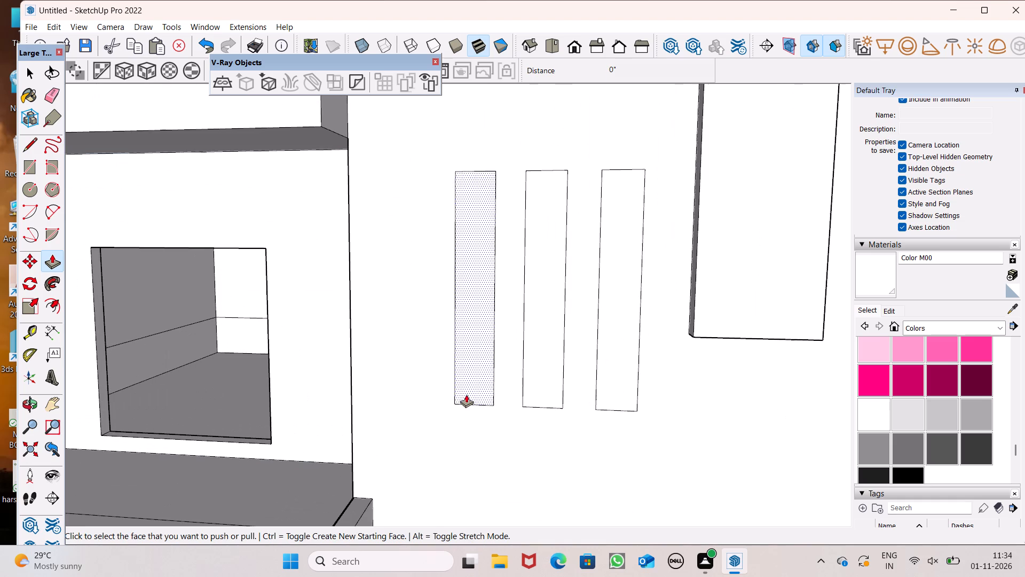
drag(466, 394, 472, 346)
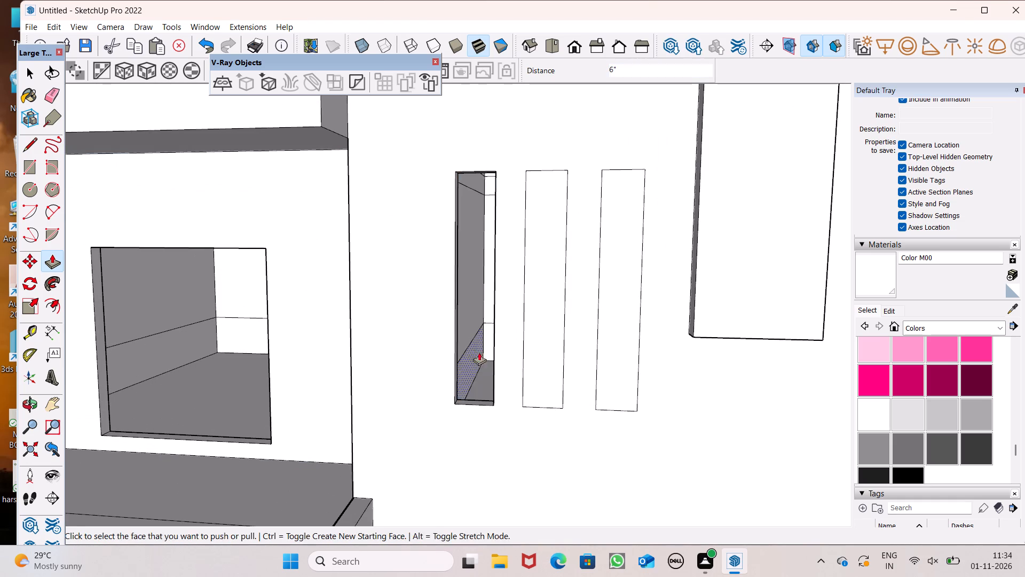
Push the bottom row's middle rectangle 6" inward to cut an opening through the wall.
middle_drag(510, 376, 500, 436)
scroll(500, 436, up, 1)
scroll(538, 463, up, 4)
drag(511, 450, 525, 421)
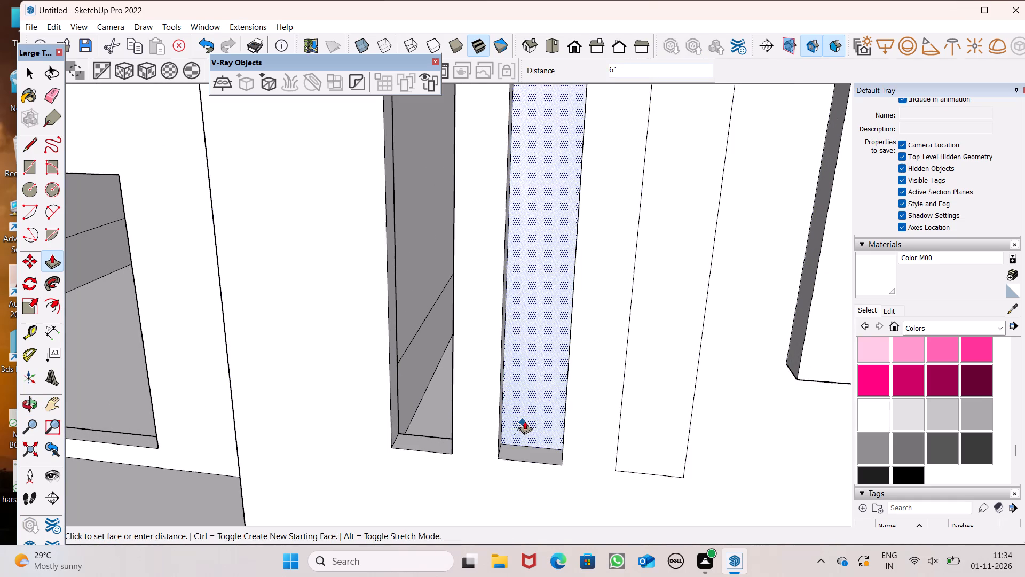
drag(525, 421, 530, 415)
Push the bottom row's rectangle nearest the L-shaped band 6" inward to cut an opening through the wall.
scroll(451, 348, down, 5)
scroll(613, 410, up, 5)
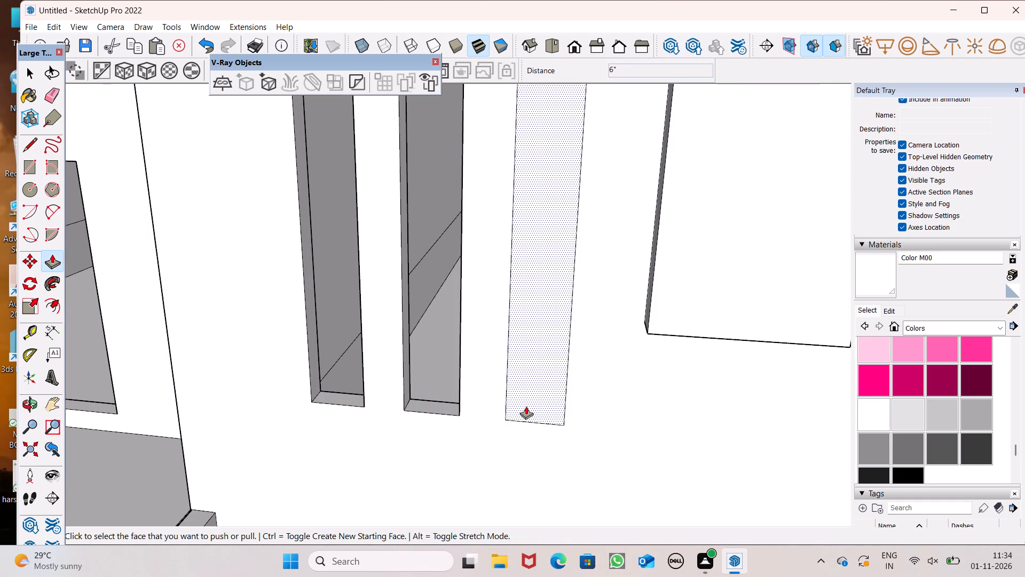
drag(523, 411, 539, 379)
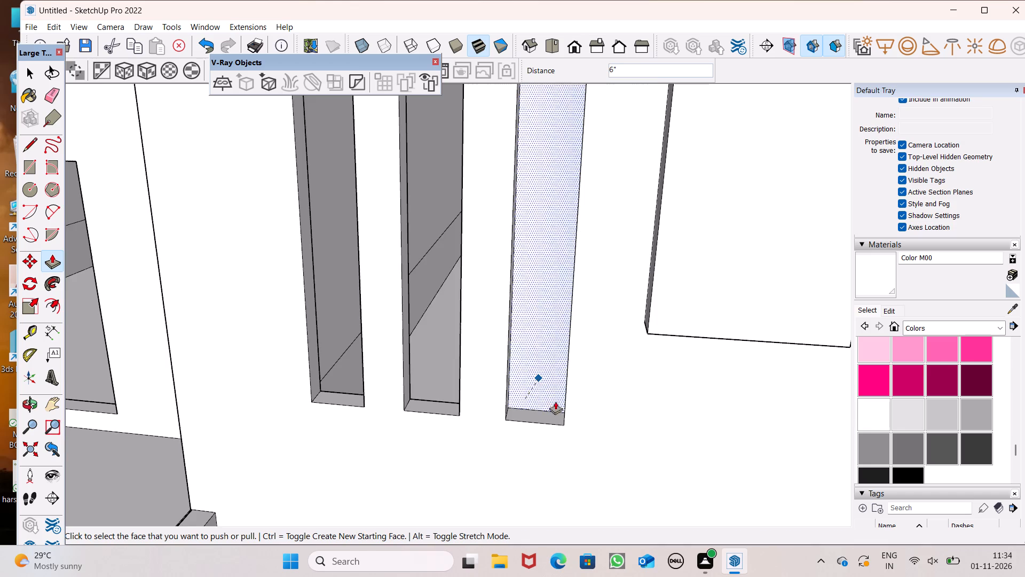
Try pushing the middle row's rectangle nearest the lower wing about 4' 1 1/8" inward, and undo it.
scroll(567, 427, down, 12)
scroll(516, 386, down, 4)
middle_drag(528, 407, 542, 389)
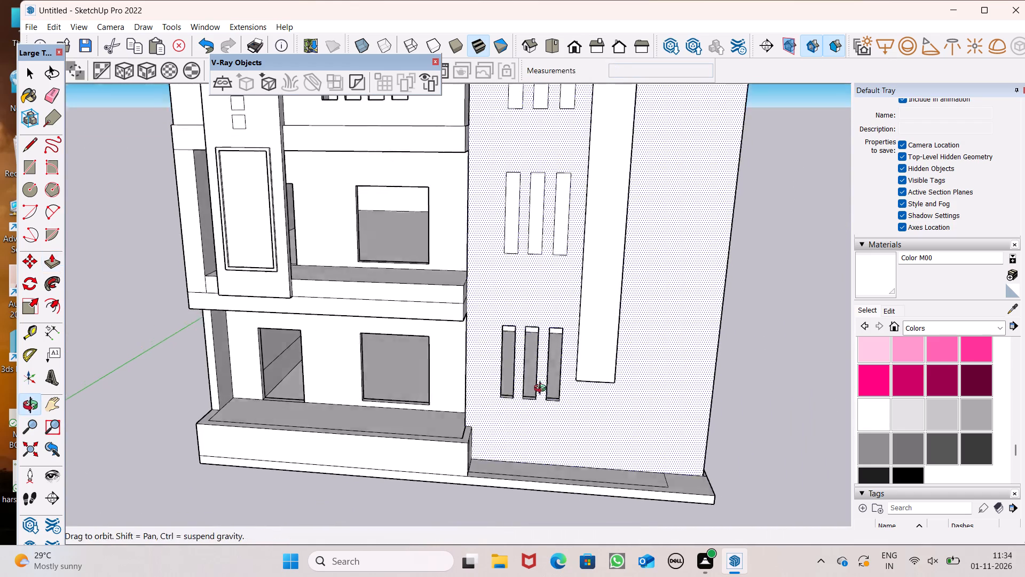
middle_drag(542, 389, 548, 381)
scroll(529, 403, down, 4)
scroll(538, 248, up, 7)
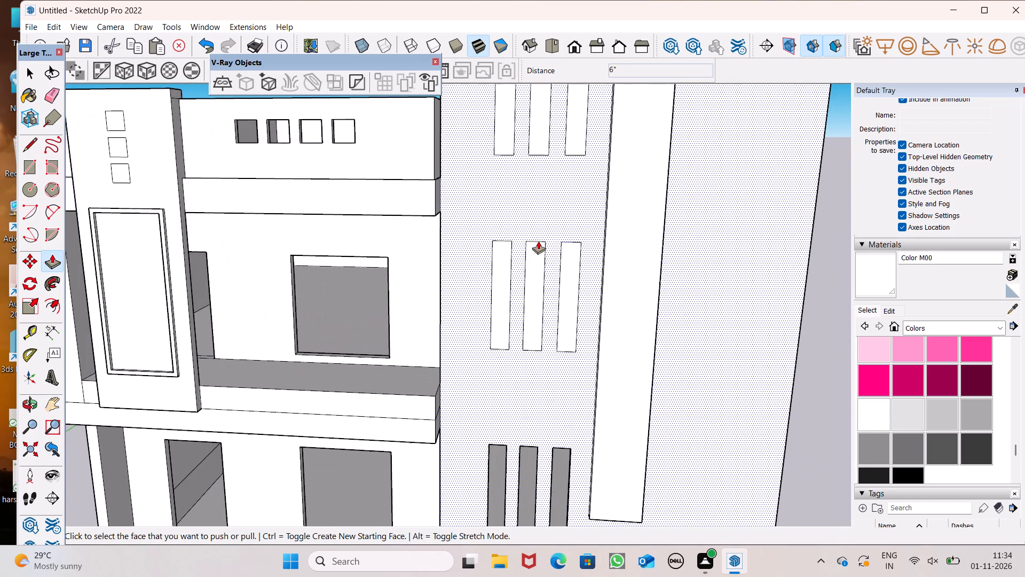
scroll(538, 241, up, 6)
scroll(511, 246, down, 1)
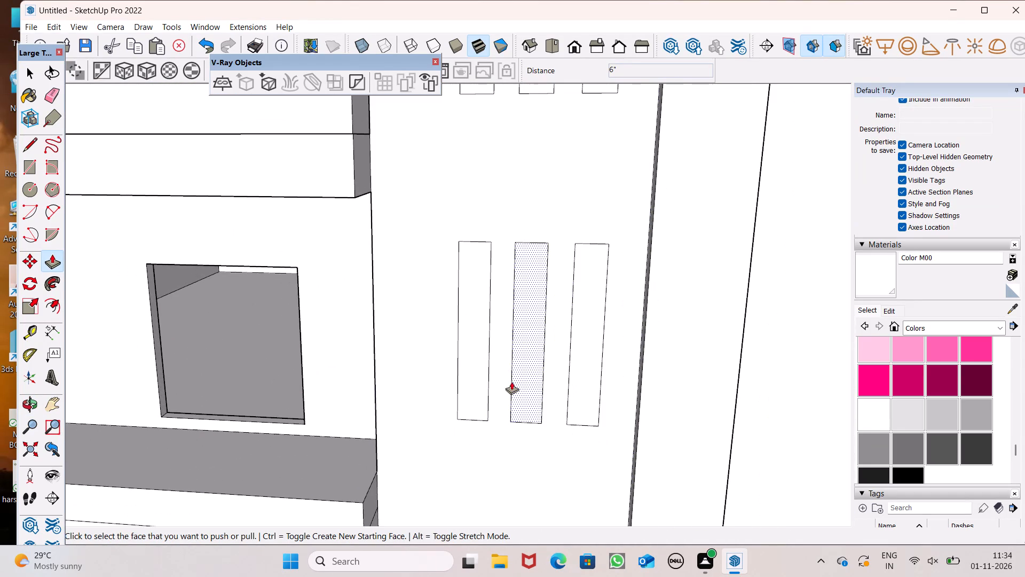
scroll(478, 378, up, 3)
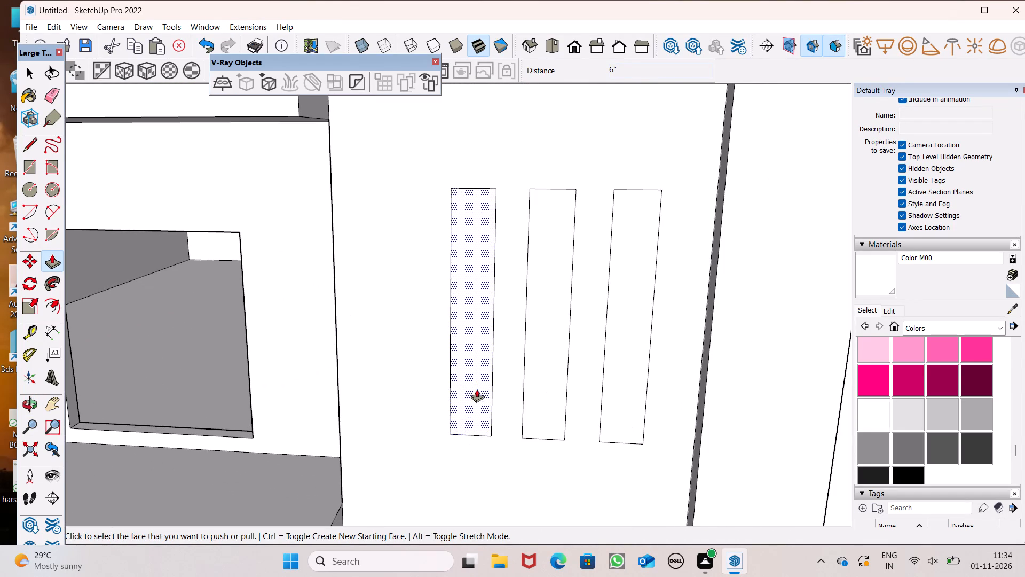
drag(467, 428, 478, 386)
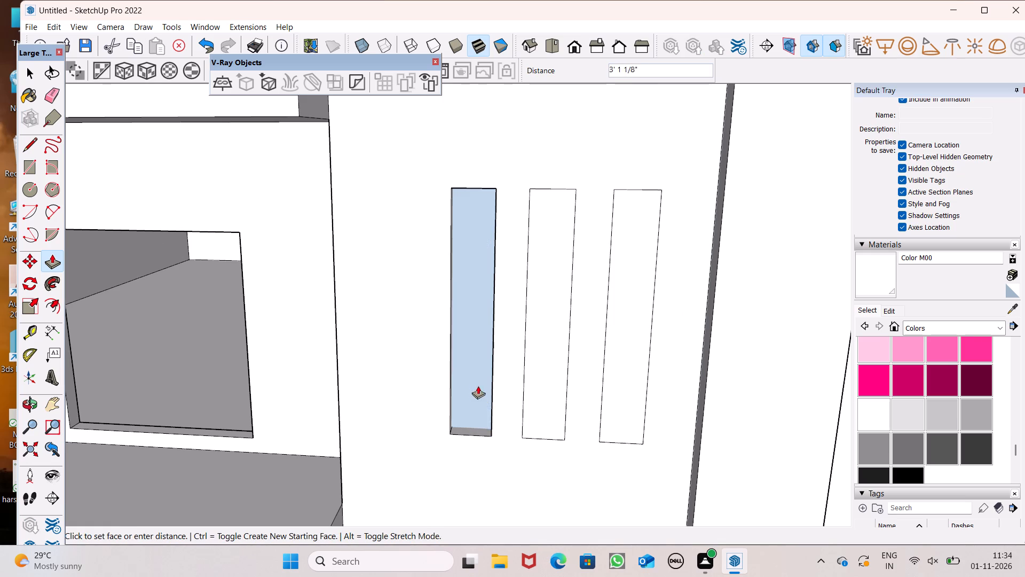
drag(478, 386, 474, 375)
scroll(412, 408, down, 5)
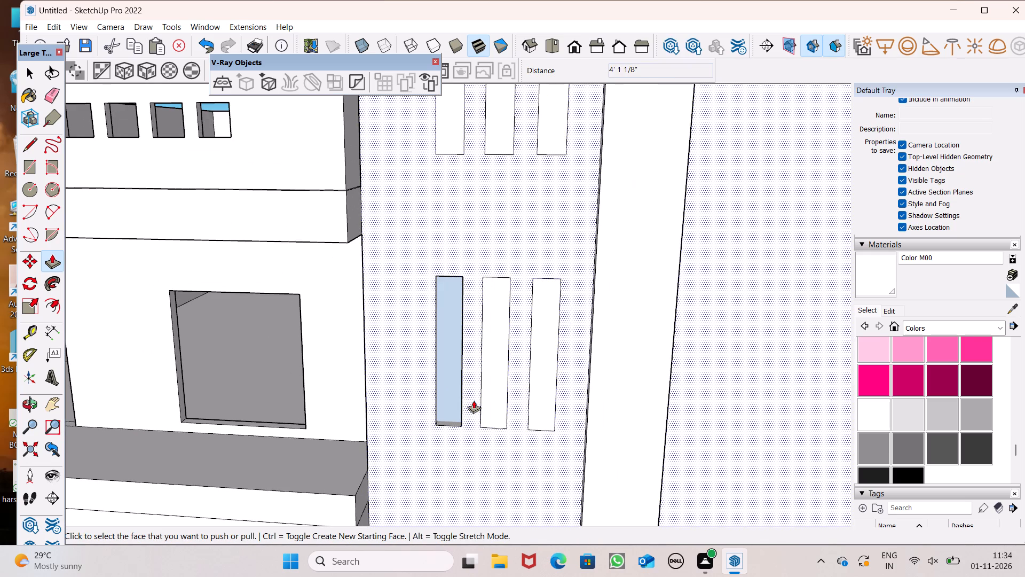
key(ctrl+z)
Push the middle row's rectangle nearest the lower wing 6" inward to cut an opening through the wall.
scroll(463, 407, up, 3)
scroll(416, 421, up, 3)
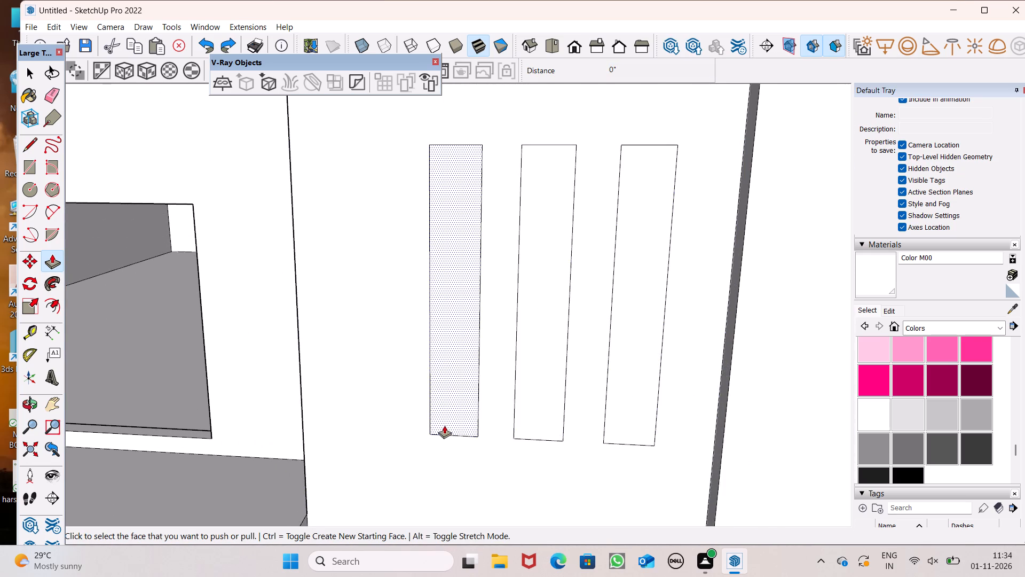
scroll(448, 424, up, 2)
drag(443, 430, 453, 357)
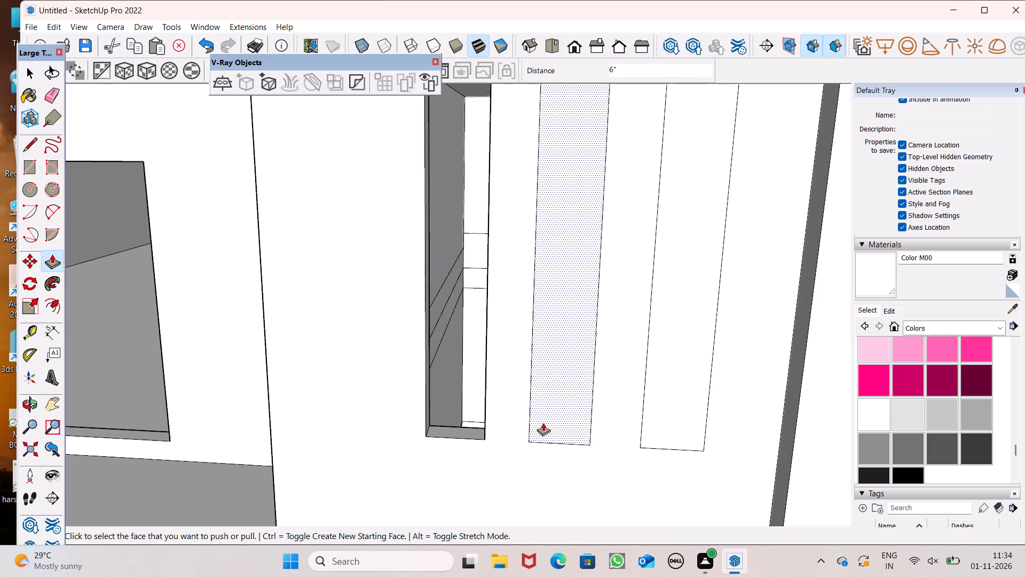
Push the middle row's two remaining rectangles 6" inward to cut openings through the wall.
drag(548, 432, 560, 386)
scroll(483, 390, down, 5)
scroll(592, 417, up, 2)
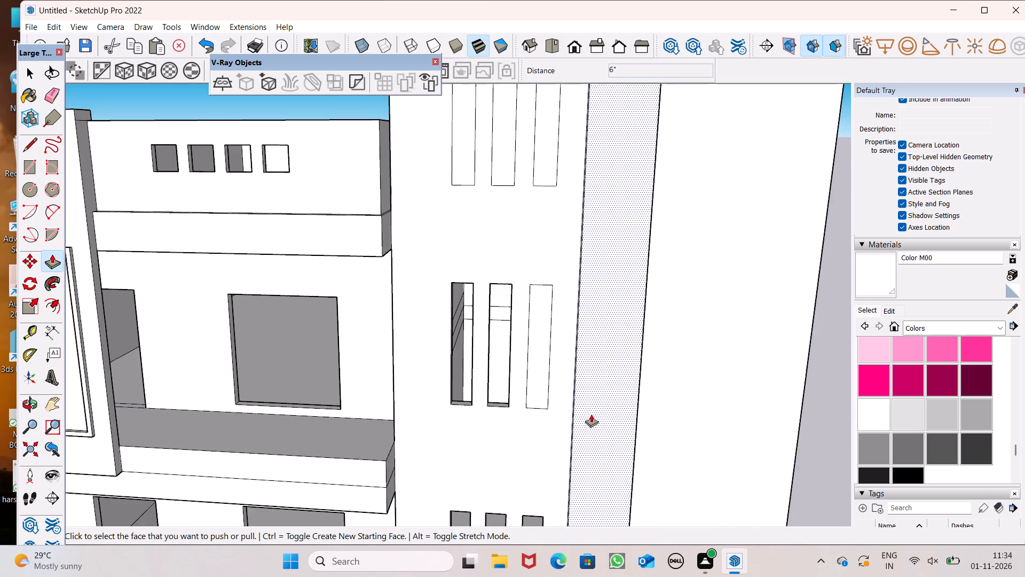
scroll(591, 414, up, 2)
scroll(510, 375, up, 6)
drag(514, 416, 524, 381)
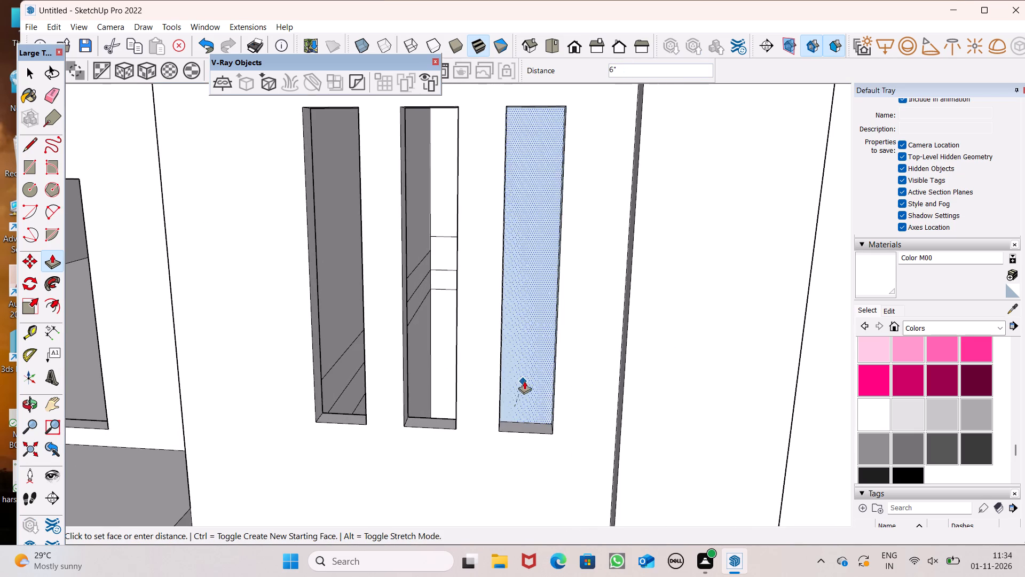
drag(524, 381, 539, 373)
Push the top row's rectangle nearest the lower wing 6" inward to cut an opening through the wall.
scroll(513, 427, down, 7)
scroll(515, 498, down, 6)
scroll(503, 267, up, 8)
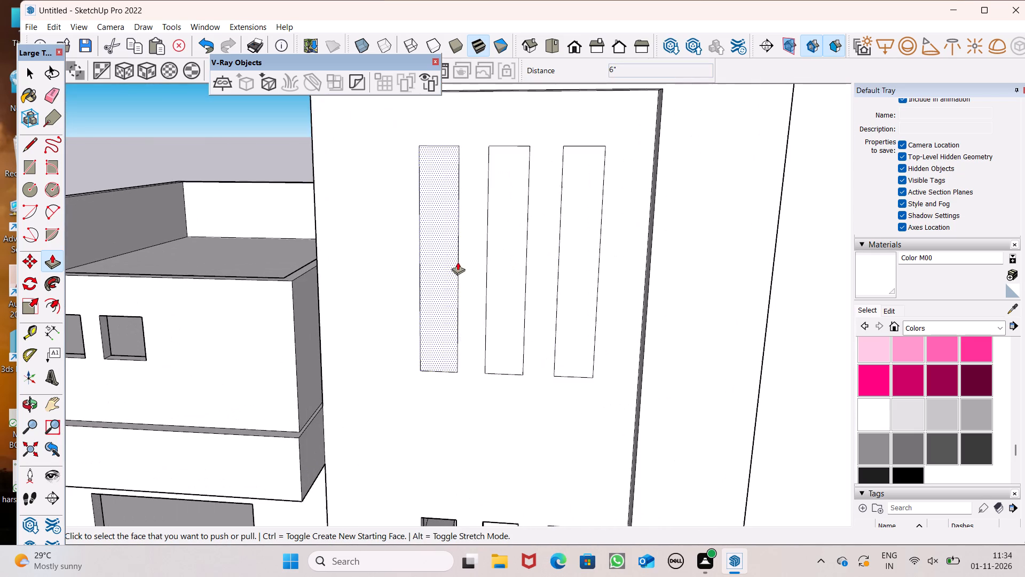
scroll(436, 339, up, 5)
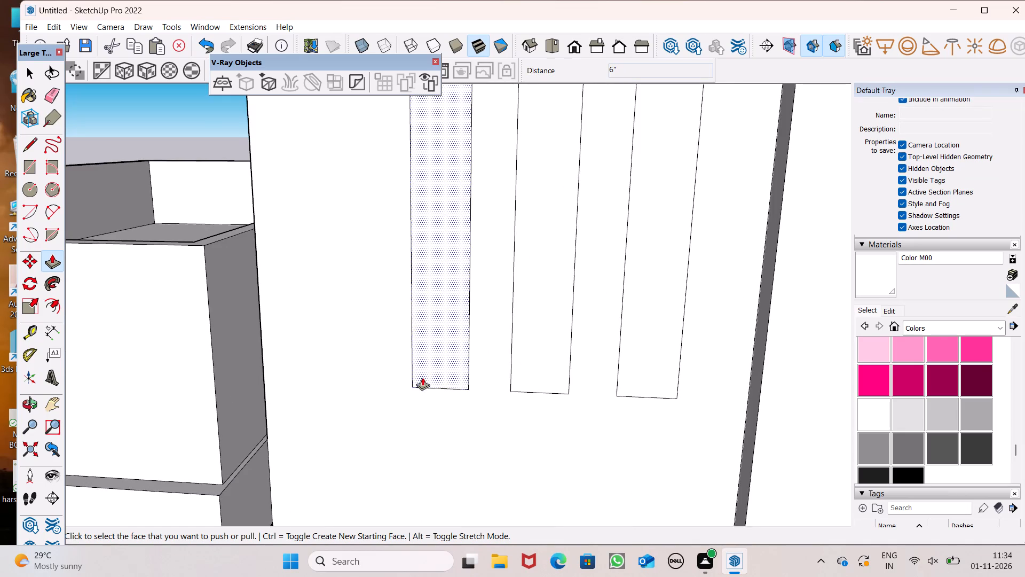
drag(423, 378, 427, 333)
scroll(388, 387, down, 3)
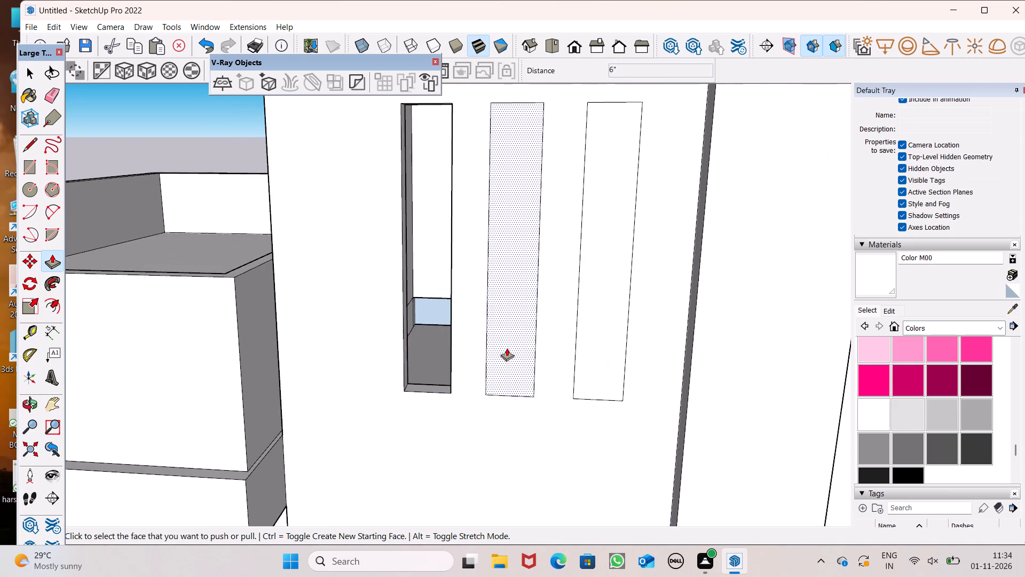
Paint the blue-grey strip at the foot of the tall block's inner wall with Color M00.
scroll(524, 335, up, 4)
middle_drag(524, 358, 548, 341)
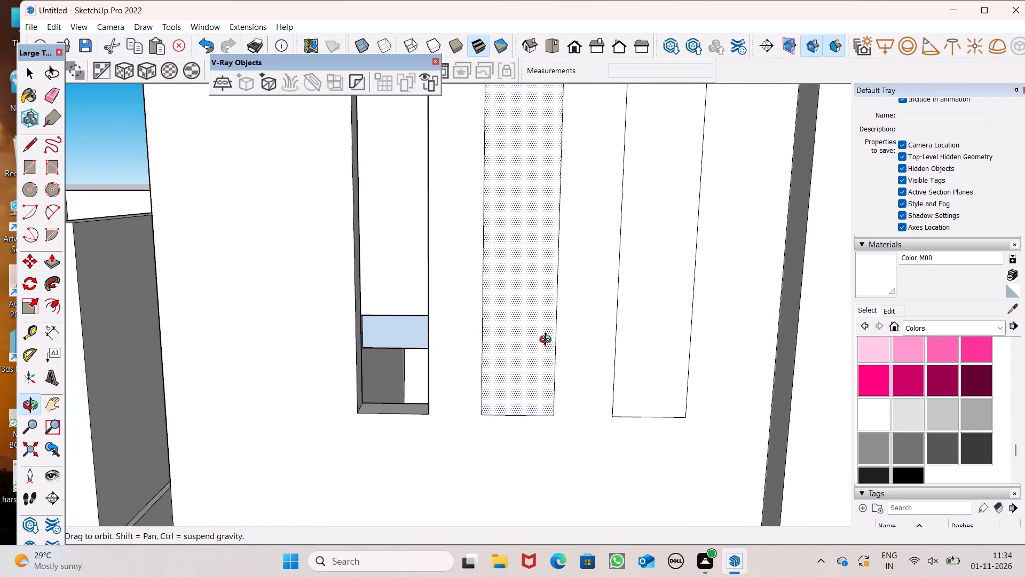
middle_drag(548, 341, 400, 470)
scroll(566, 400, down, 15)
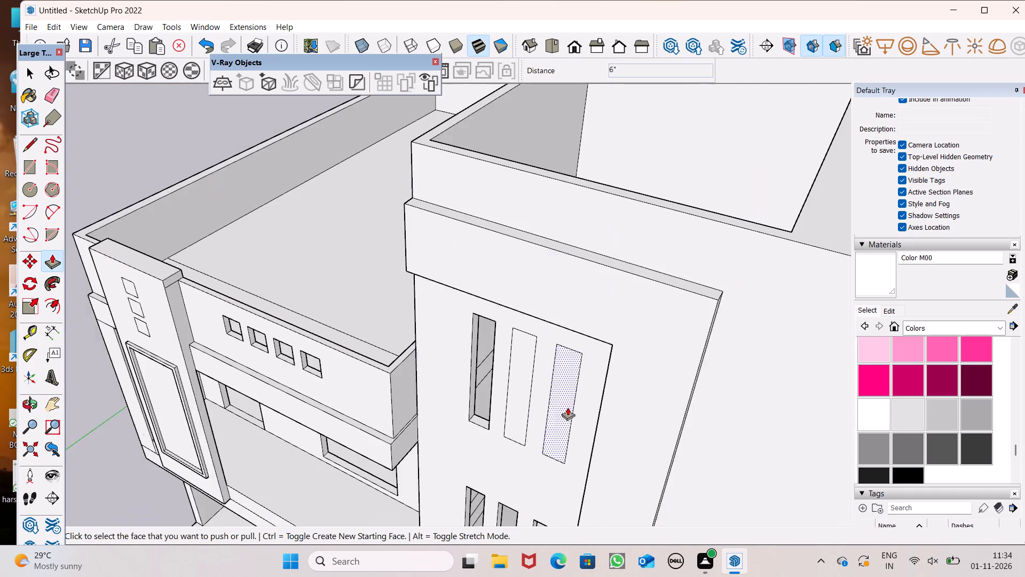
middle_drag(605, 340, 501, 385)
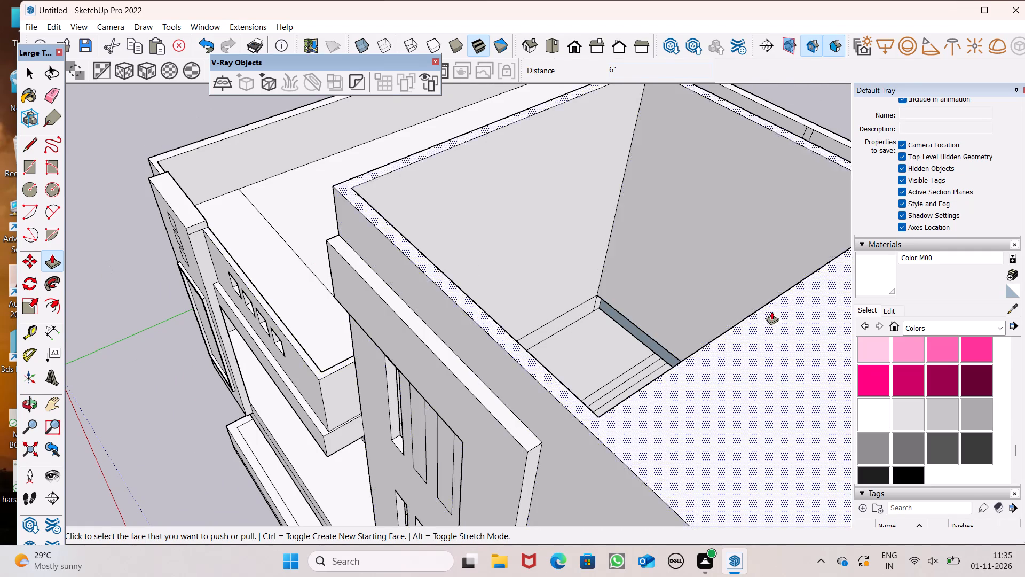
scroll(772, 311, up, 6)
scroll(495, 294, up, 5)
click(876, 284)
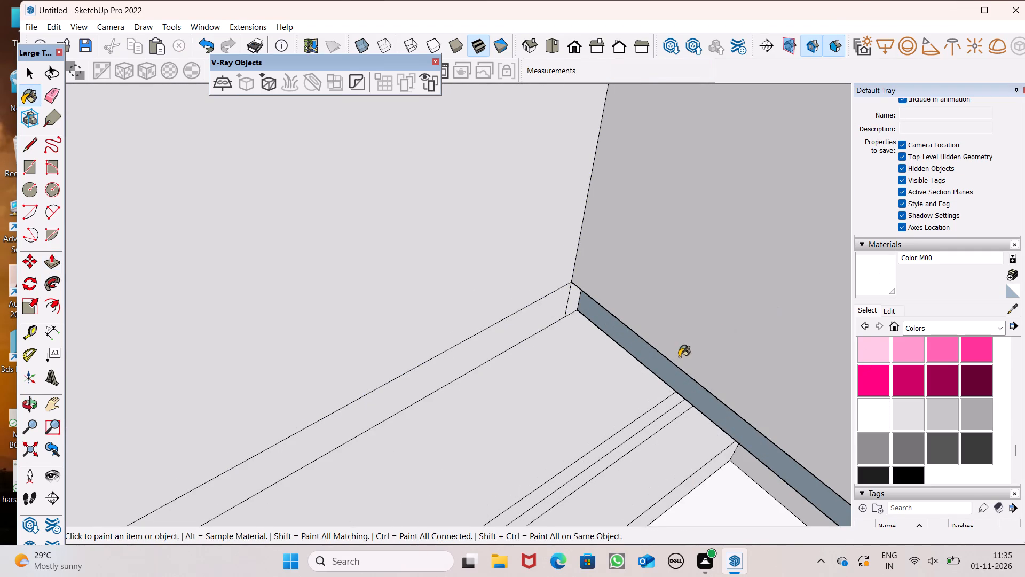
scroll(679, 359, up, 4)
click(651, 364)
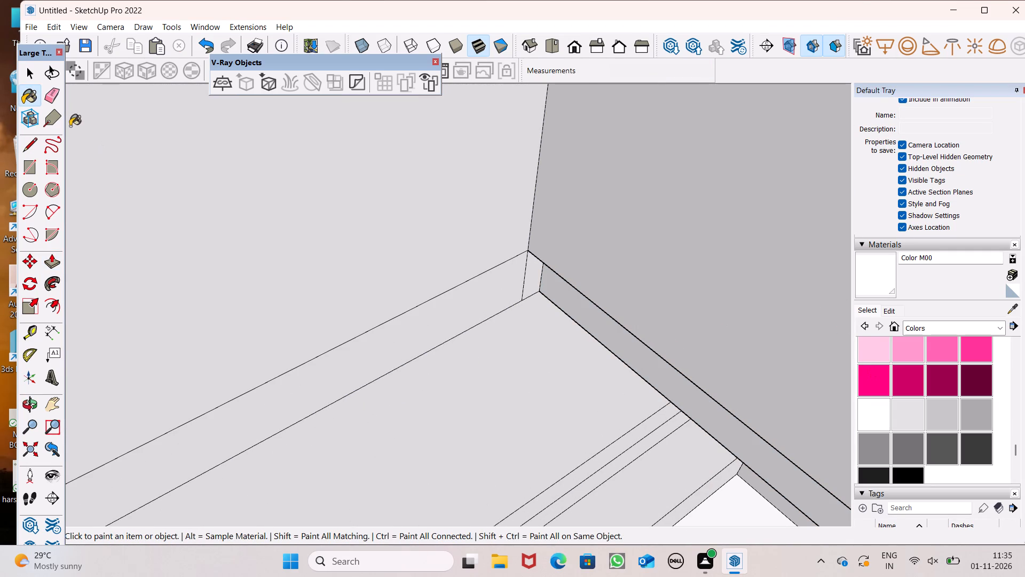
Push/Pull the recessed strip at the foot of the tall block's inner wall 6", flush with the wall above.
click(56, 261)
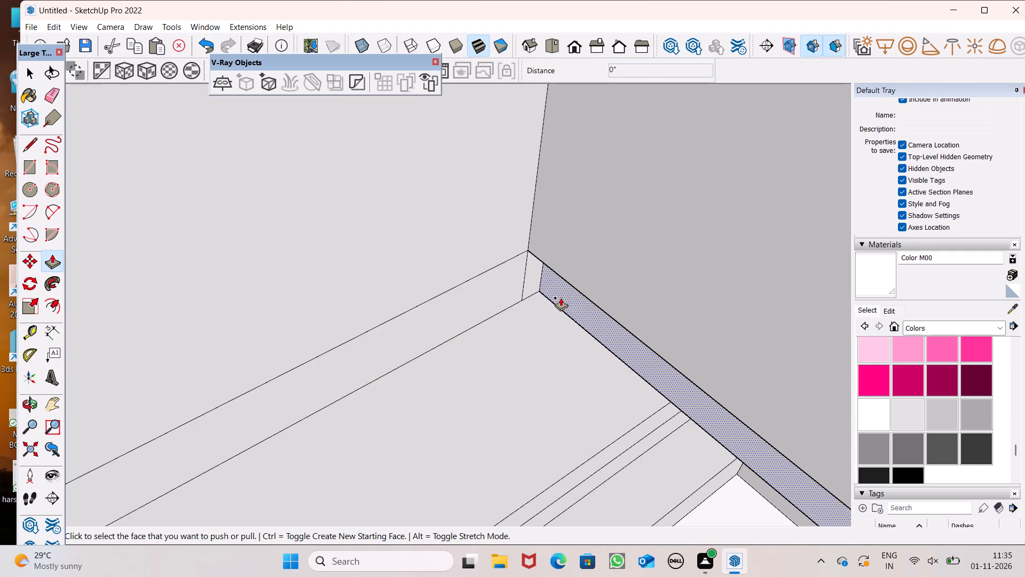
drag(575, 299, 559, 254)
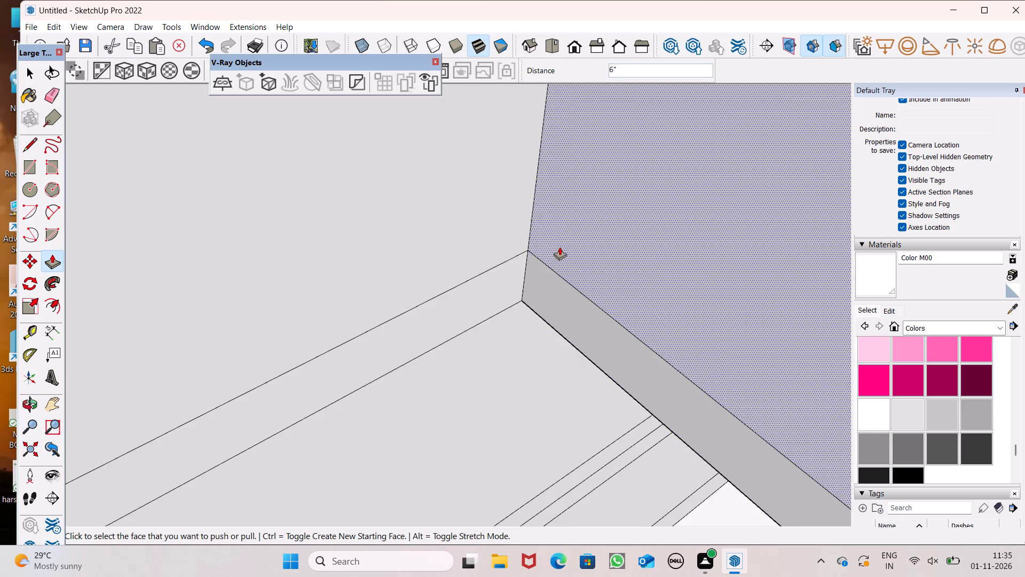
scroll(541, 212, down, 6)
middle_drag(531, 290, 594, 122)
key(space)
Push the top row's middle rectangle 6" inward to cut an opening through the wall.
scroll(552, 257, down, 17)
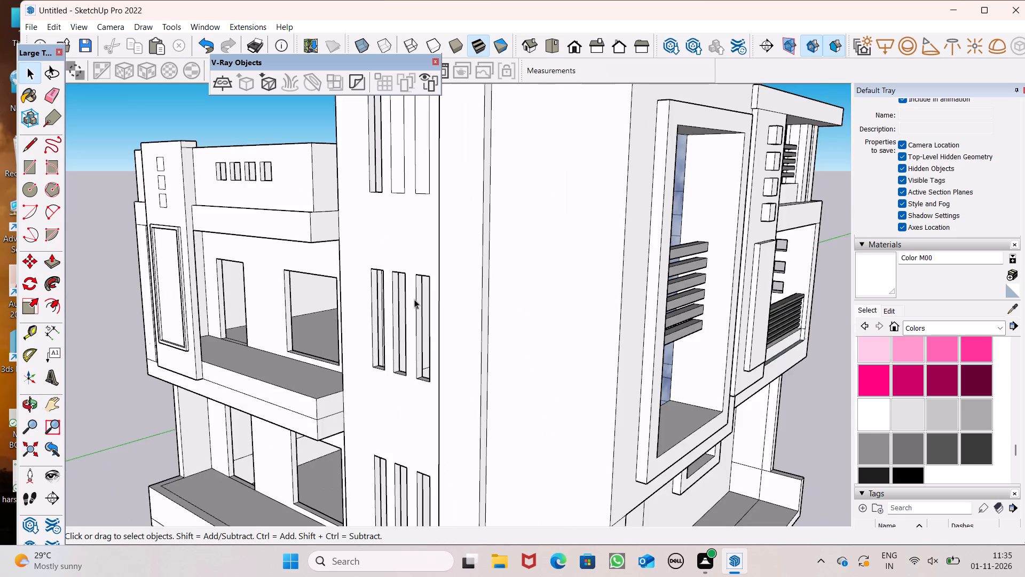
scroll(414, 299, down, 3)
middle_drag(541, 337, 930, 371)
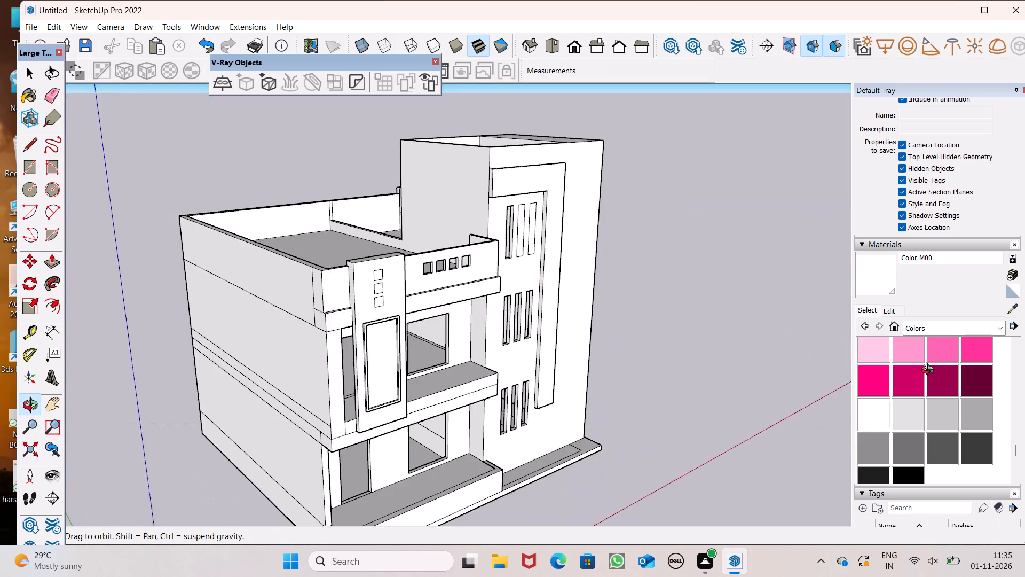
middle_drag(930, 371, 772, 339)
scroll(600, 301, up, 4)
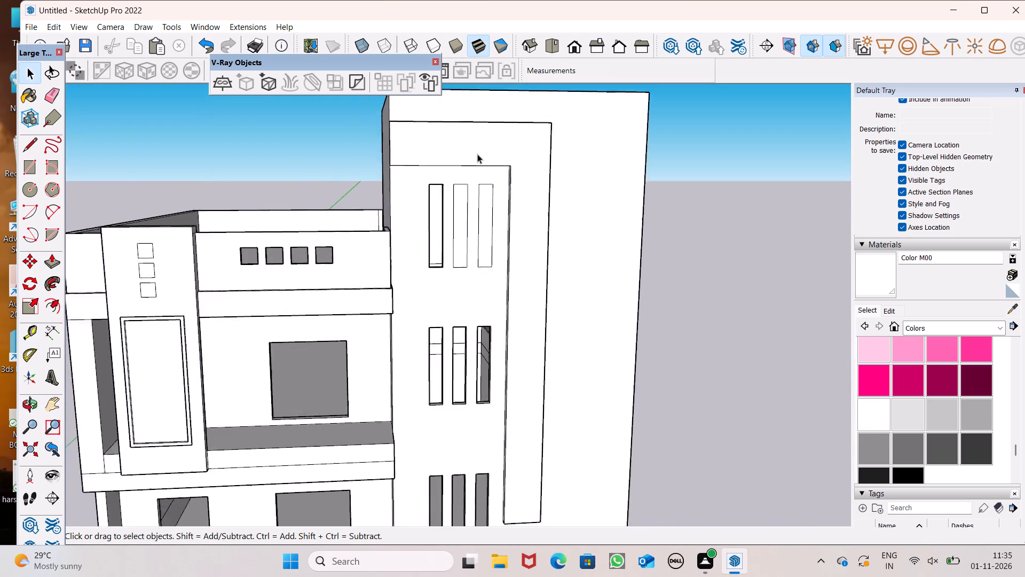
scroll(477, 154, up, 3)
drag(46, 262, 47, 262)
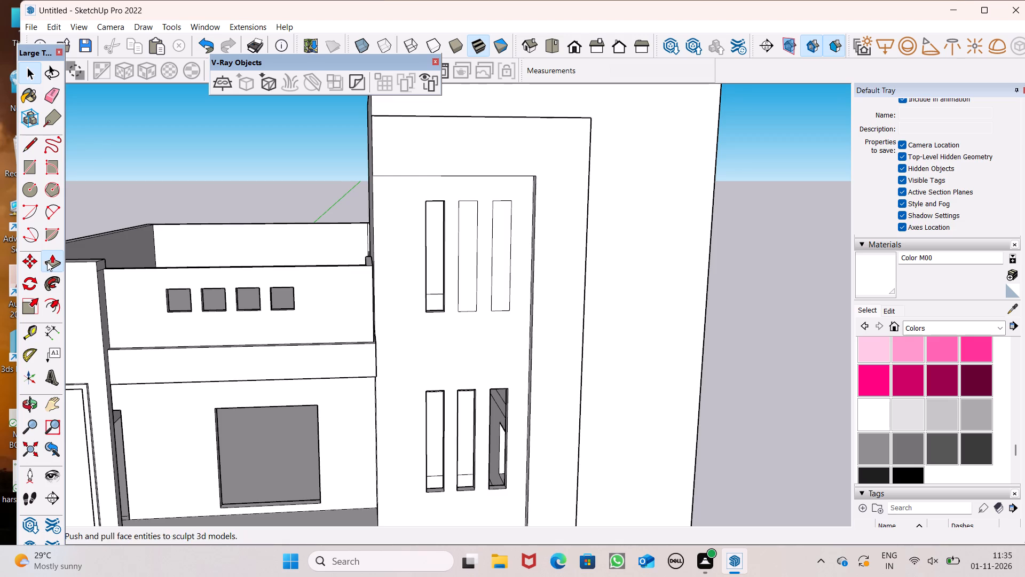
drag(47, 262, 73, 261)
middle_drag(542, 284, 511, 333)
scroll(402, 371, up, 8)
middle_drag(387, 318, 328, 269)
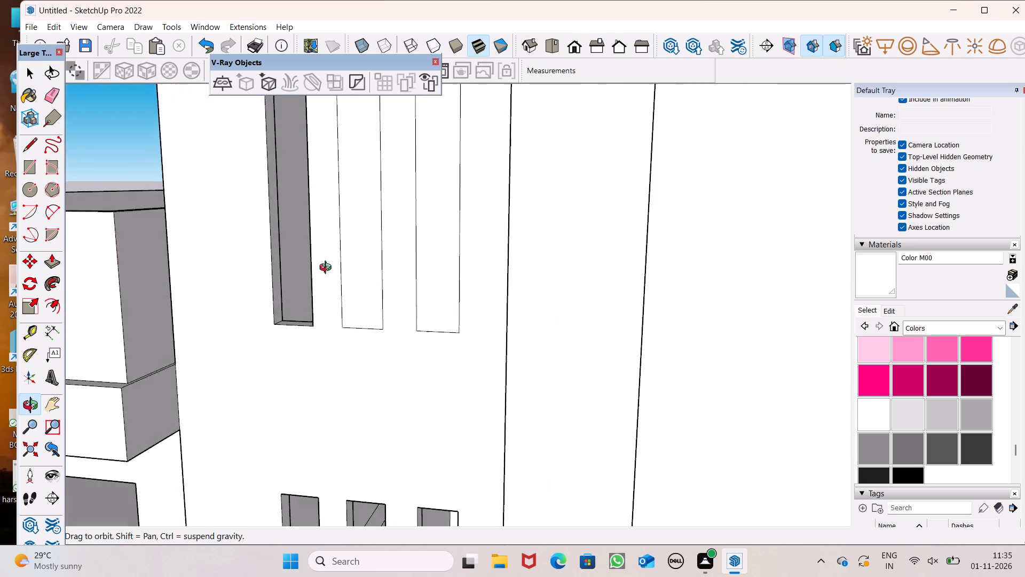
middle_drag(328, 269, 381, 343)
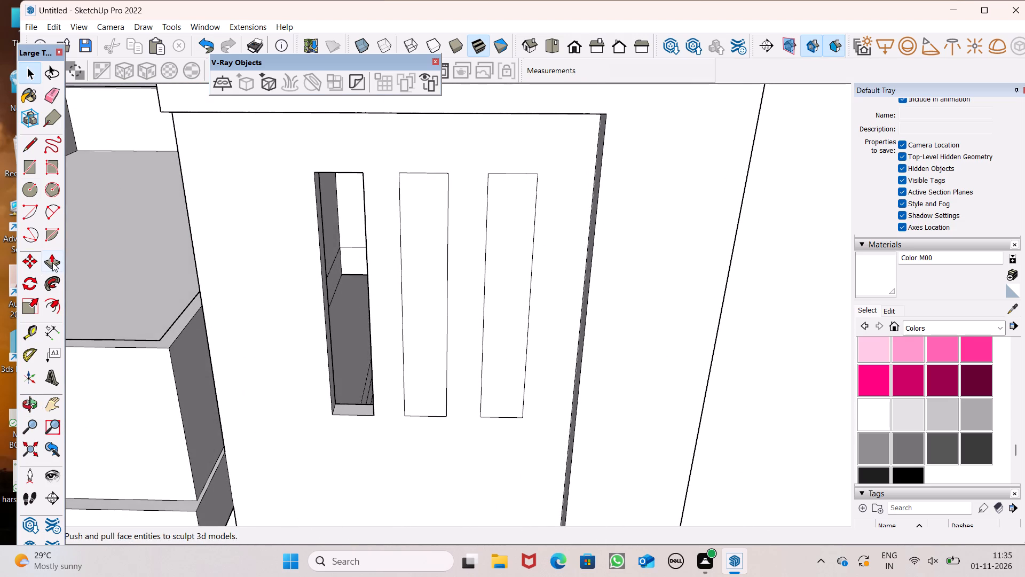
click(53, 262)
scroll(468, 160, down, 4)
scroll(437, 285, up, 6)
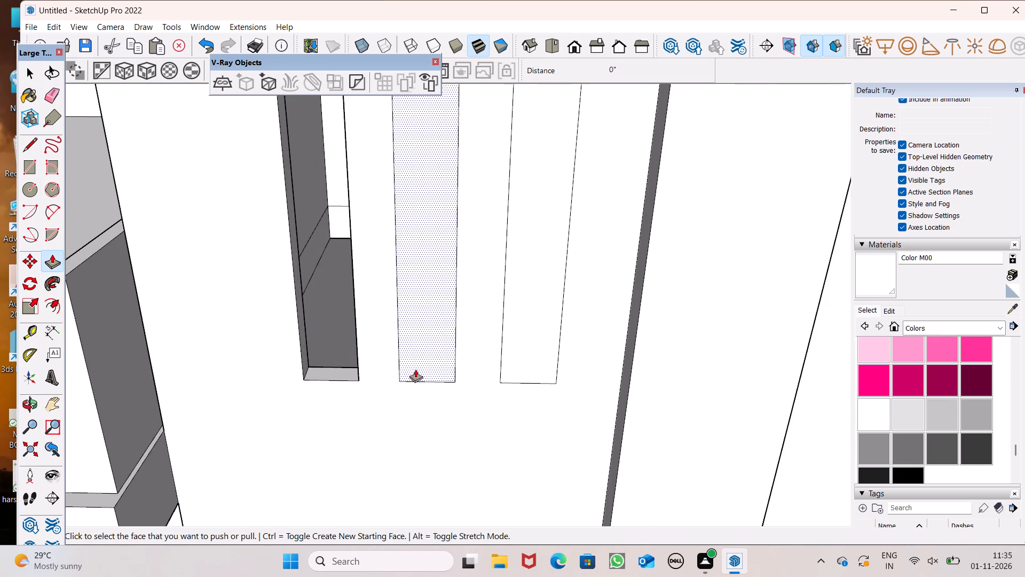
drag(414, 369, 425, 339)
Push the top row's rectangle nearest the L-shaped band 6" inward to cut an opening through the wall.
middle_drag(459, 336, 437, 362)
scroll(438, 362, up, 1)
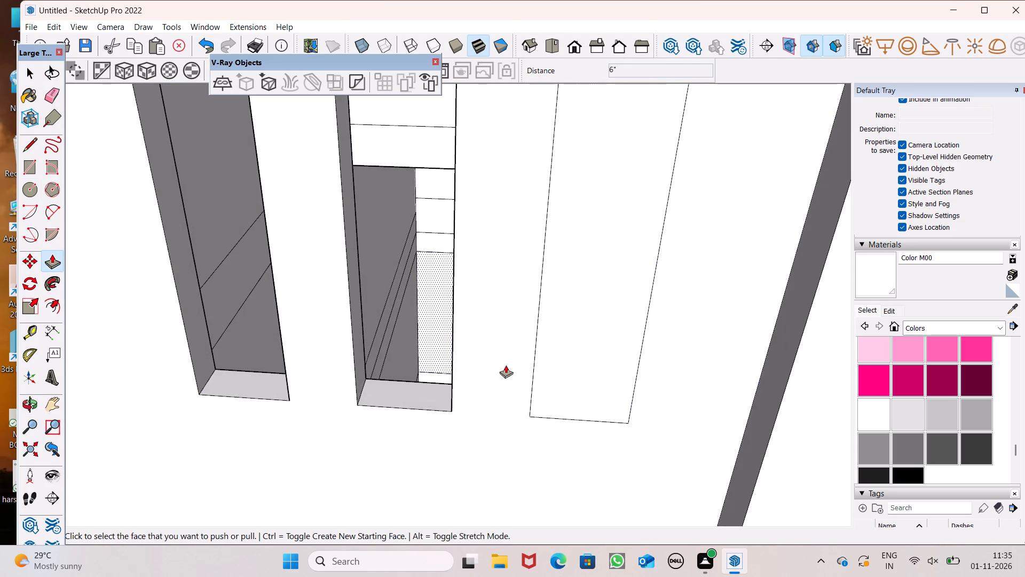
drag(548, 403, 561, 357)
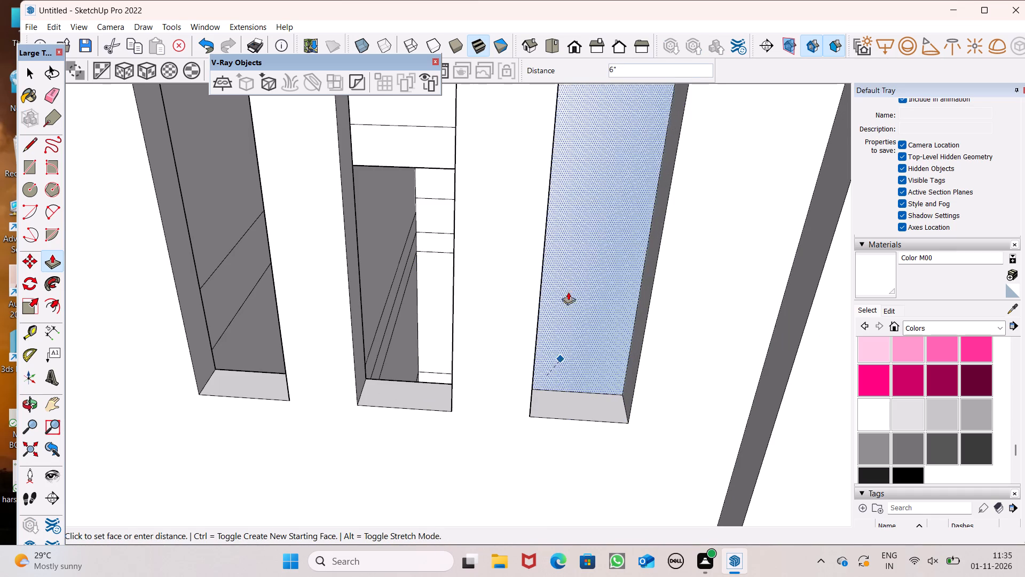
Push/Pull the recessed inner wall face around the window and door openings flush with the wall strip below it.
scroll(541, 228, down, 7)
middle_drag(539, 262, 637, 217)
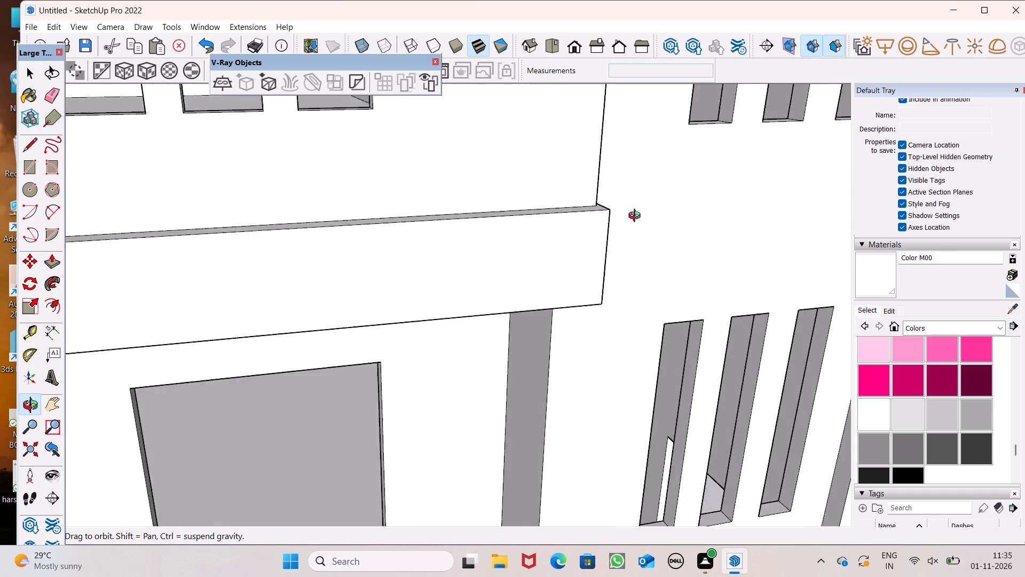
middle_drag(637, 217, 599, 159)
scroll(662, 248, up, 9)
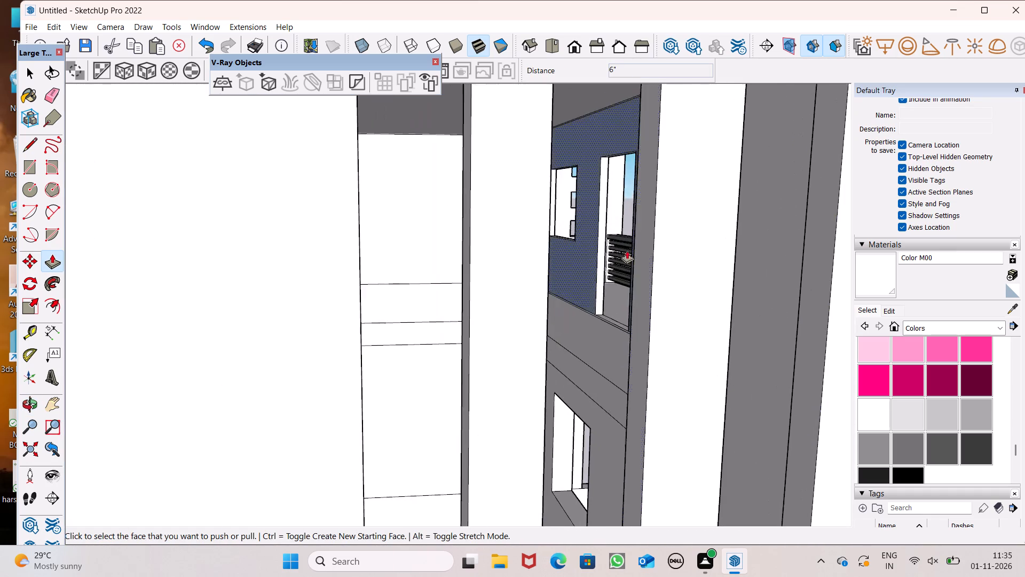
scroll(614, 250, up, 6)
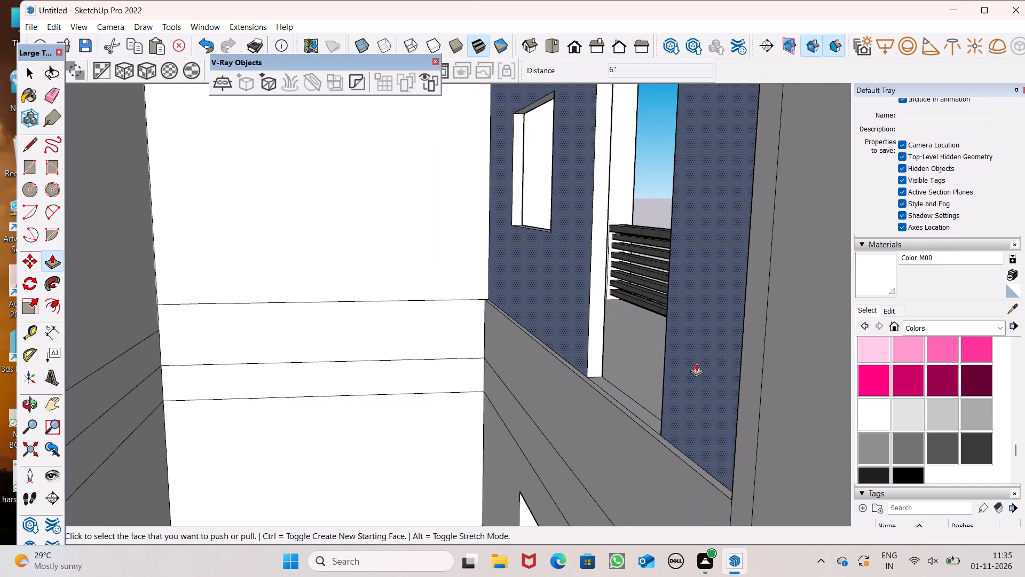
scroll(682, 467, up, 3)
drag(735, 477, 735, 481)
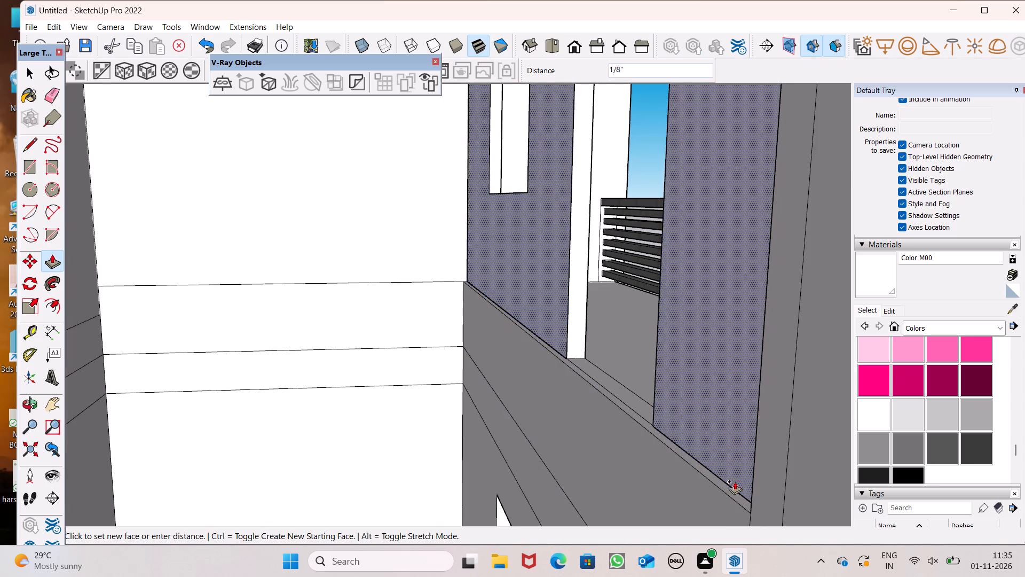
drag(735, 481, 730, 494)
key(space)
Draw a short line along the upper edge of the band between the middle and bottom slot rows inside the tall block.
scroll(656, 358, down, 2)
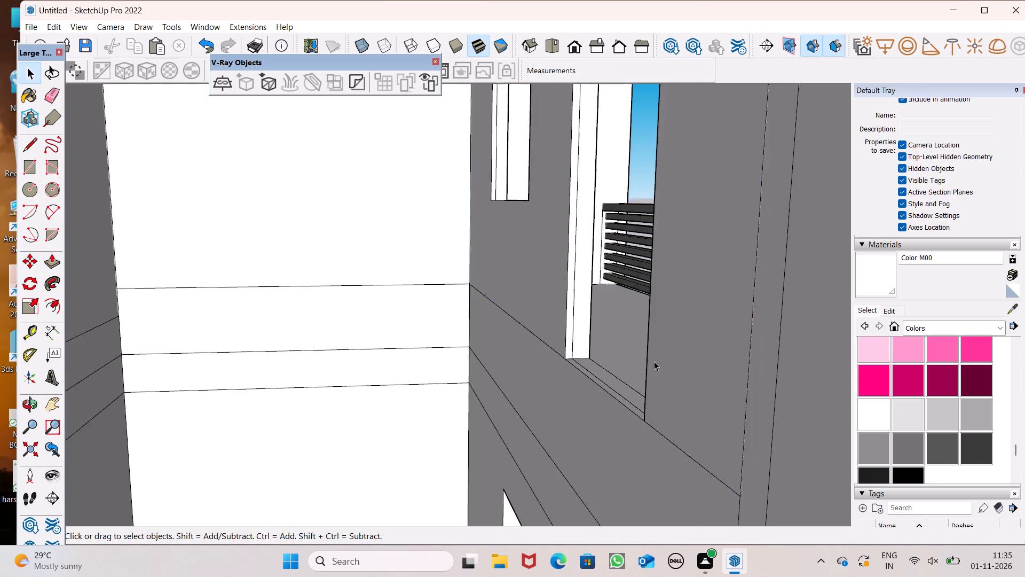
scroll(654, 361, down, 13)
middle_drag(638, 361, 617, 393)
scroll(535, 356, down, 7)
scroll(434, 207, down, 13)
middle_drag(529, 280, 359, 575)
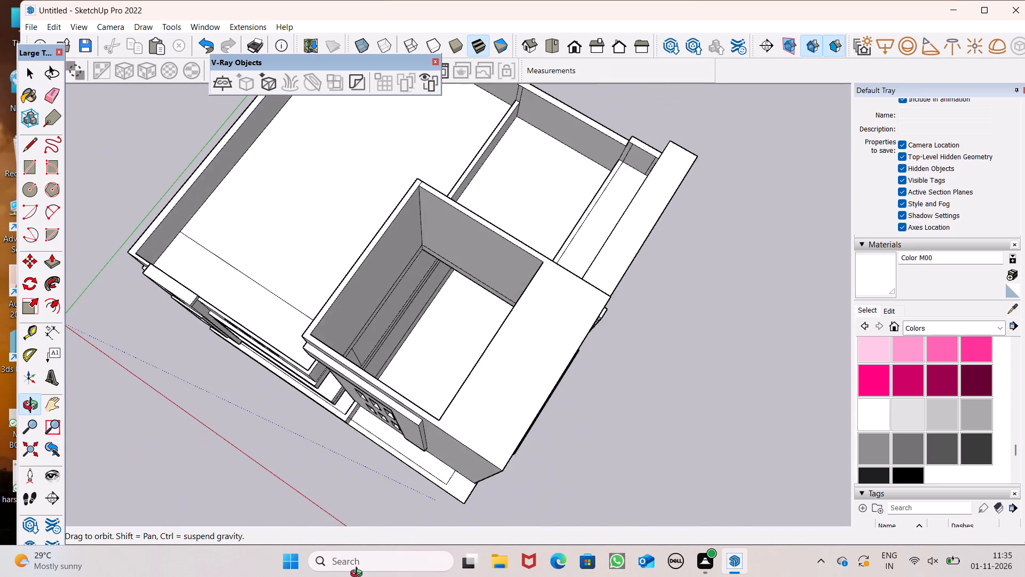
middle_drag(359, 575, 9, 546)
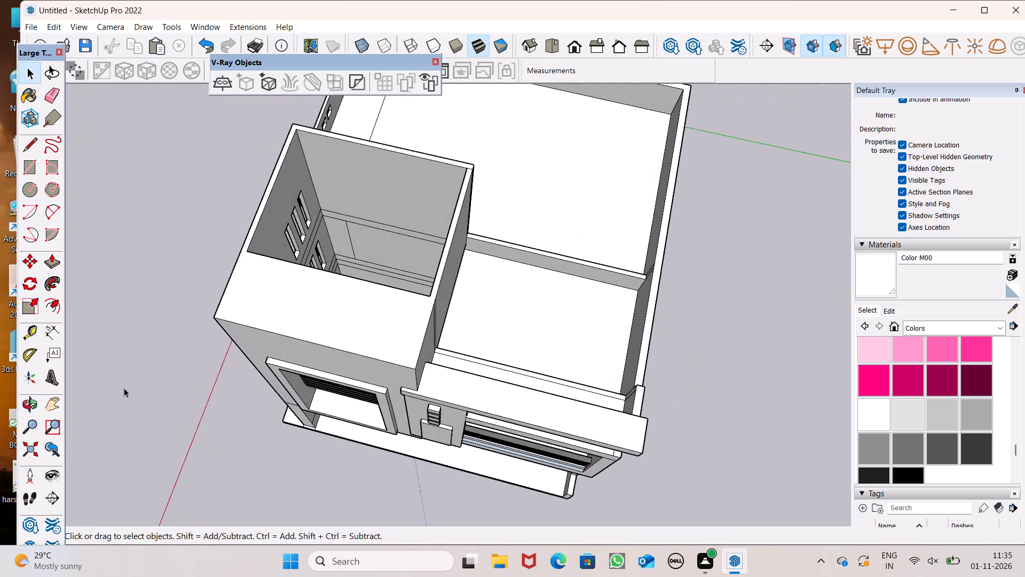
scroll(175, 298, up, 4)
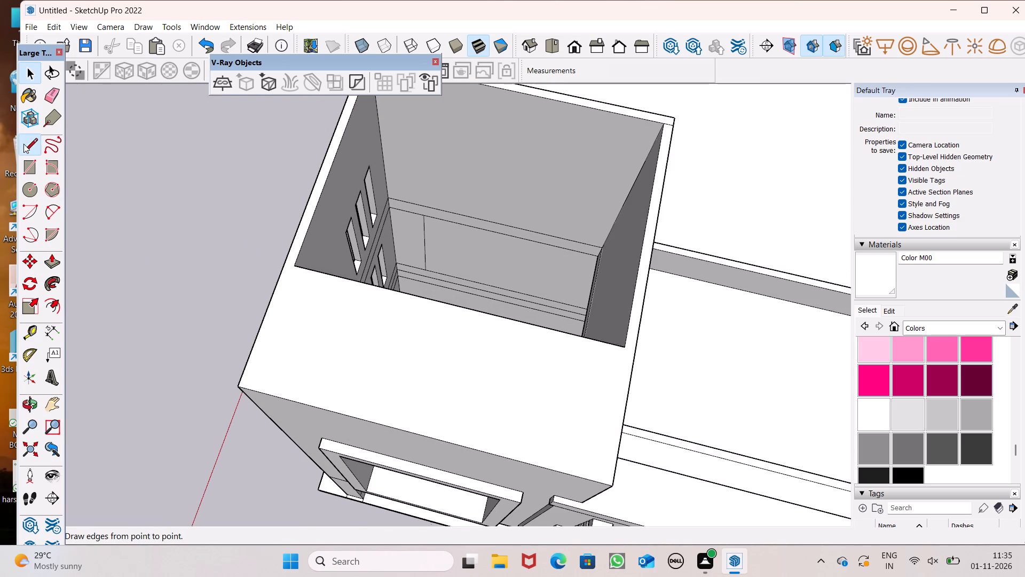
click(23, 144)
middle_drag(336, 259, 325, 339)
scroll(403, 348, up, 6)
scroll(389, 278, down, 2)
middle_drag(420, 260, 183, 214)
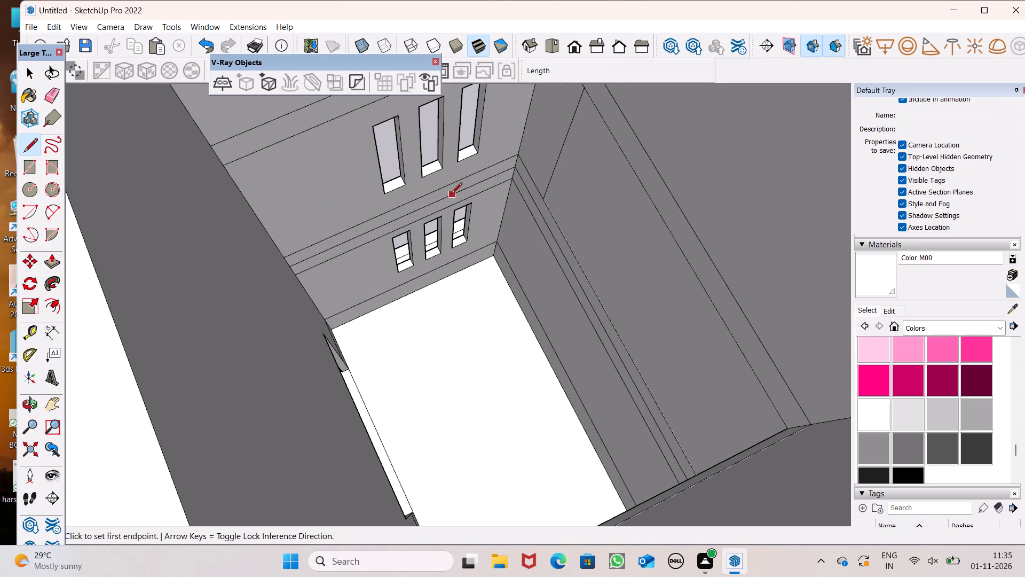
click(426, 194)
click(448, 183)
Draw a line about 16' 1 3/8" long above the large opening, from the slot wall's corner to the narrow vertical strip.
middle_drag(530, 227, 332, 231)
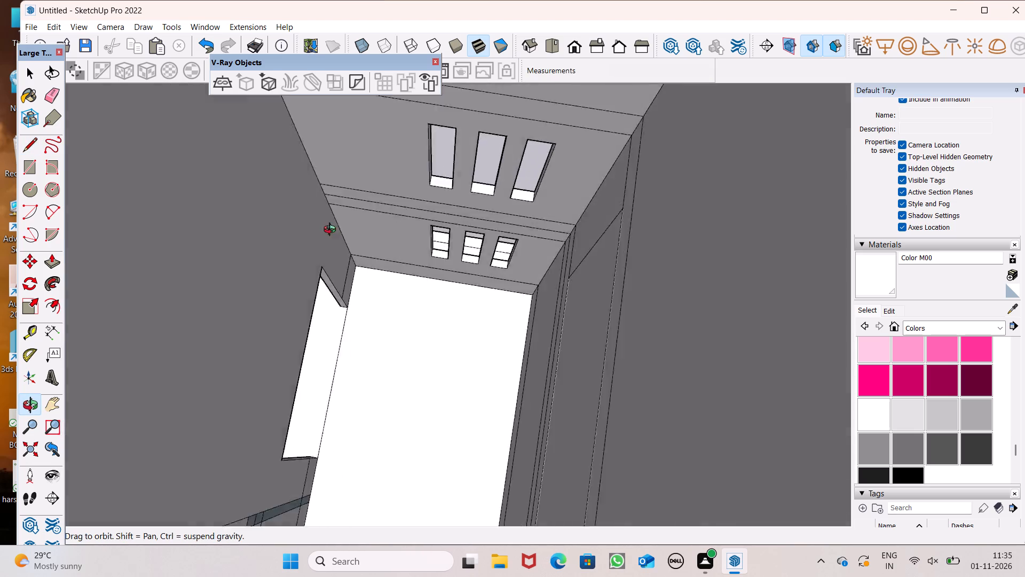
middle_drag(332, 231, 235, 245)
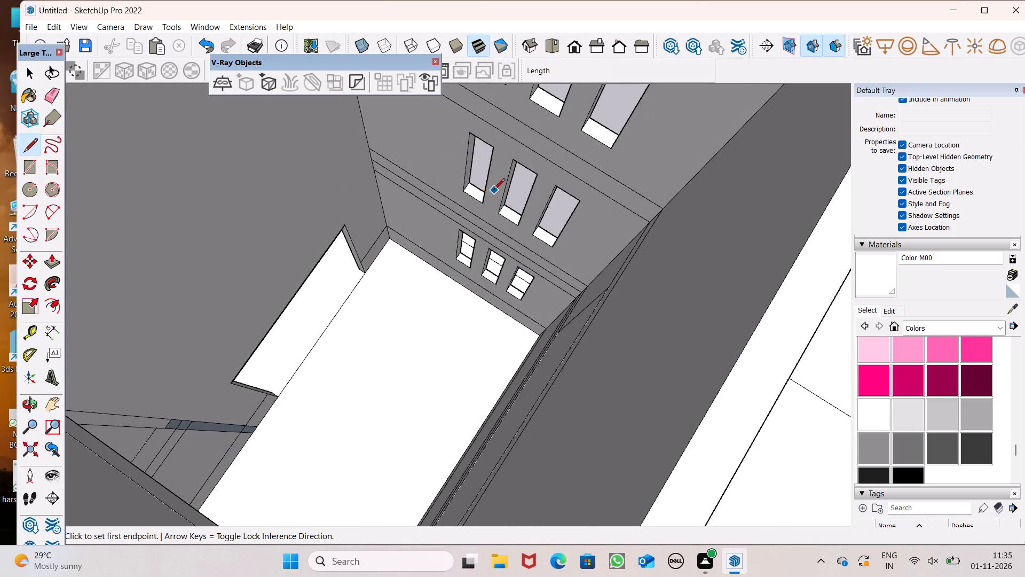
scroll(460, 151, down, 3)
middle_drag(558, 255, 548, 259)
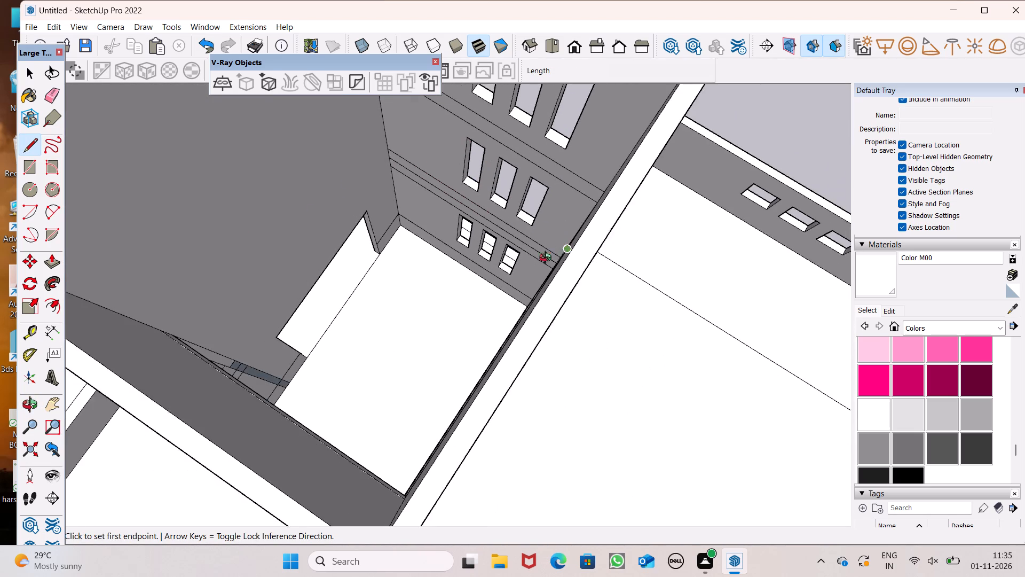
middle_drag(548, 259, 454, 240)
scroll(380, 184, up, 1)
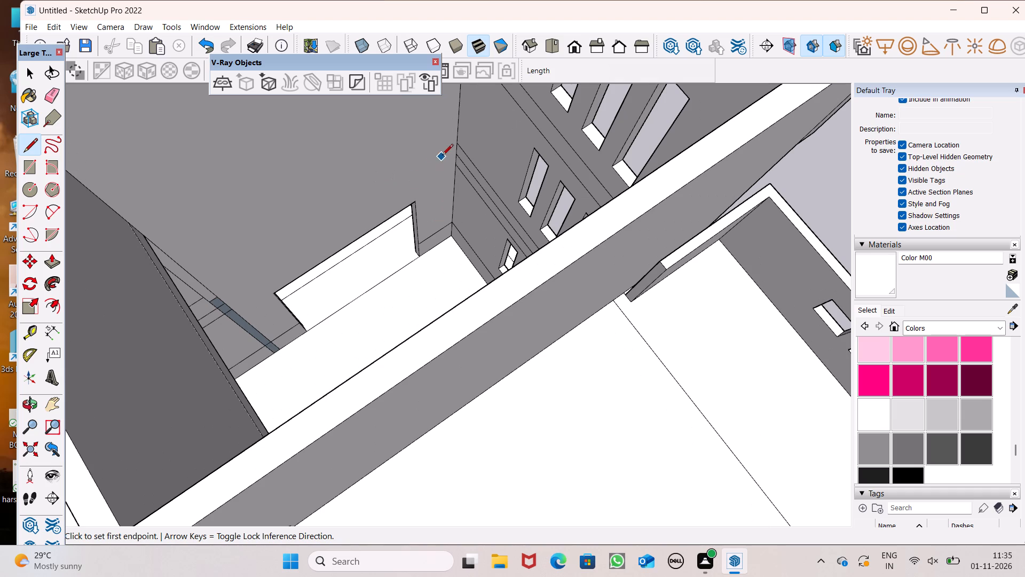
click(458, 143)
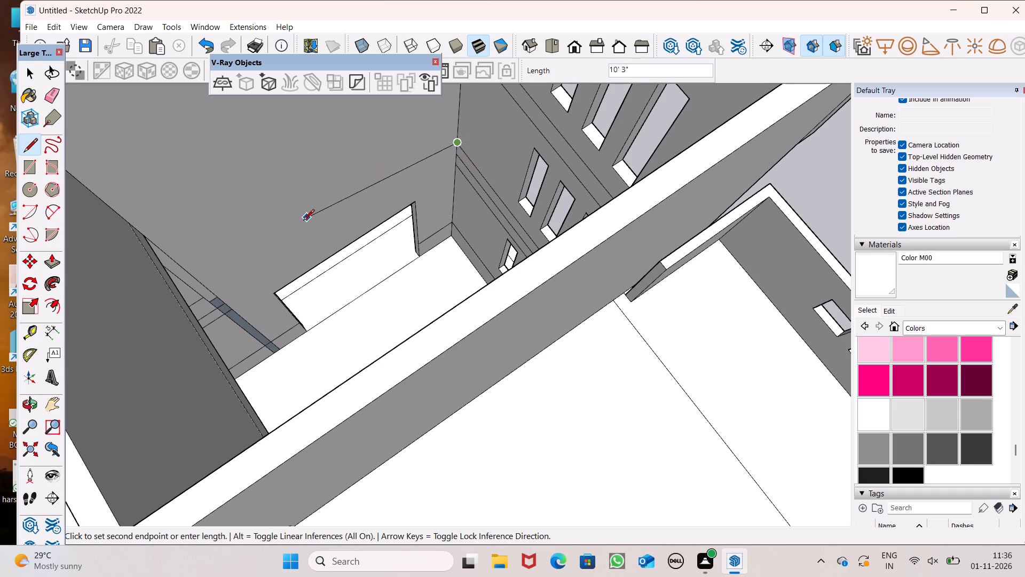
click(214, 288)
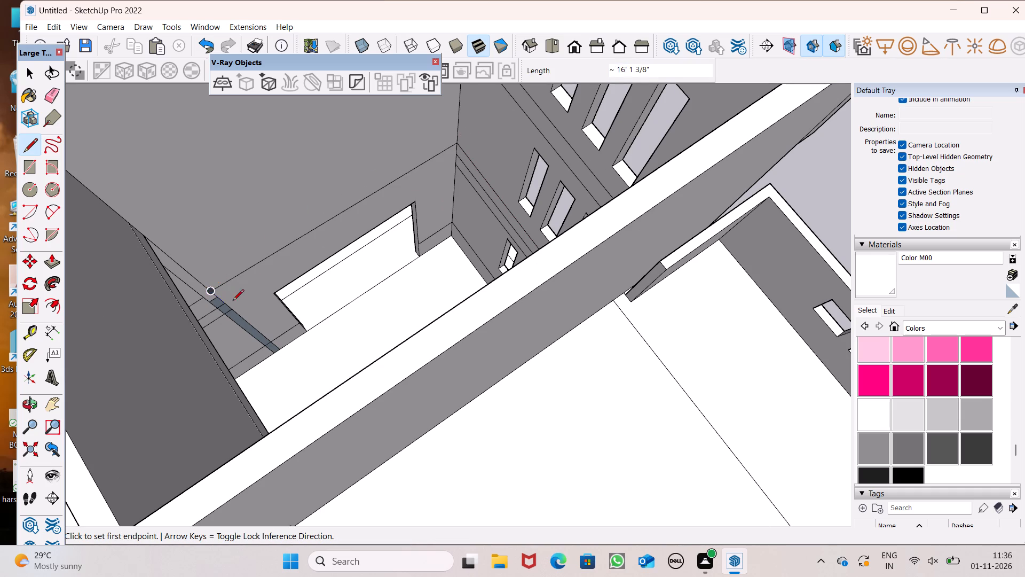
Erase the two short lines crossing the blue-grey strip on the tall block's inner wall.
middle_drag(271, 307, 392, 204)
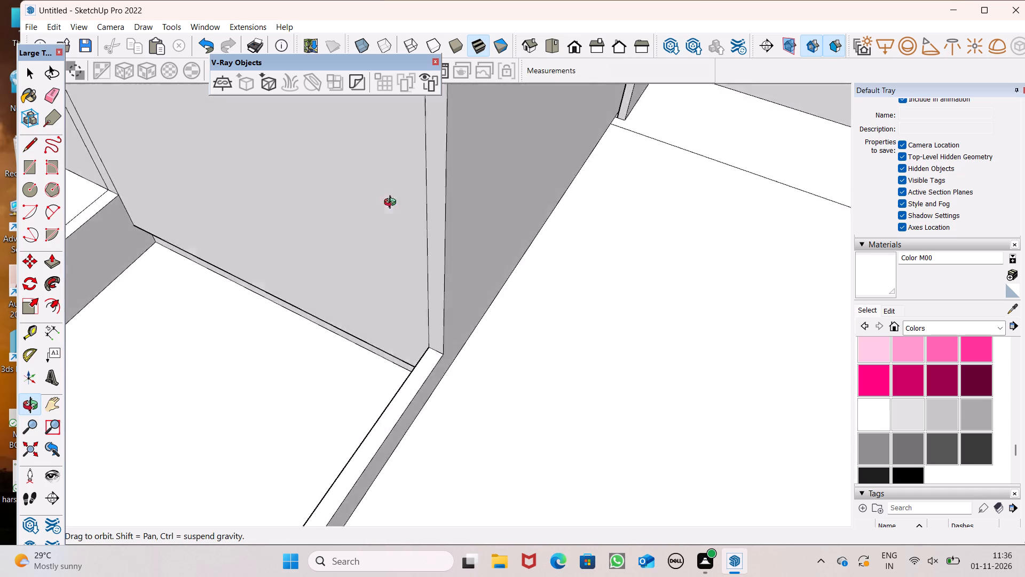
middle_drag(392, 204, 156, 356)
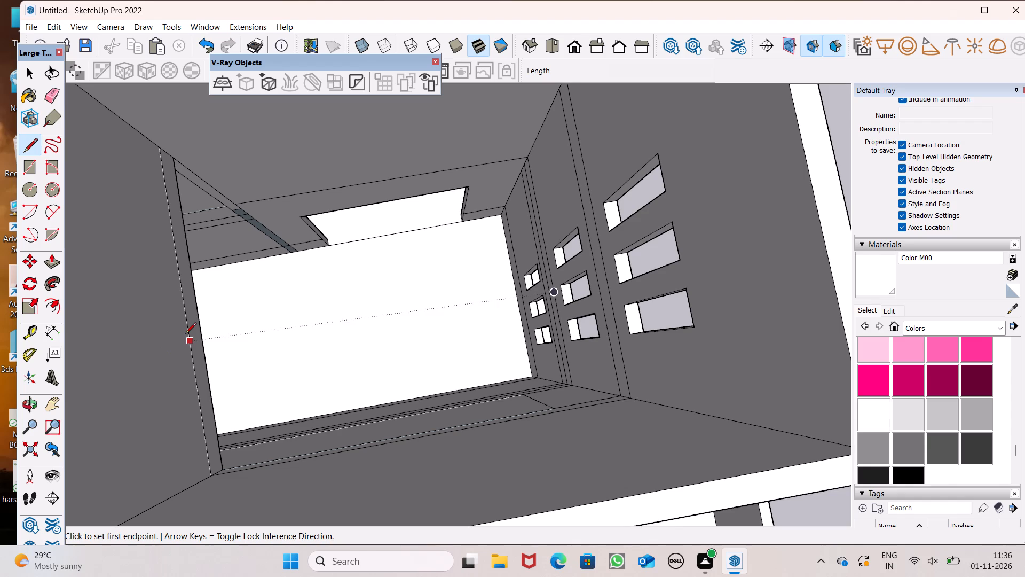
drag(48, 98, 53, 98)
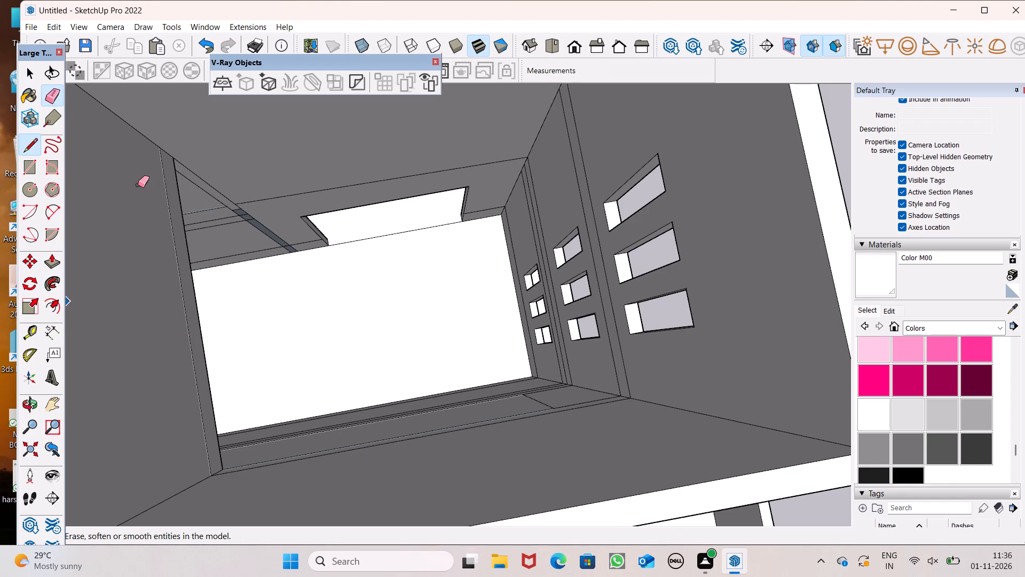
scroll(285, 333, up, 6)
scroll(253, 276, down, 6)
scroll(223, 176, up, 8)
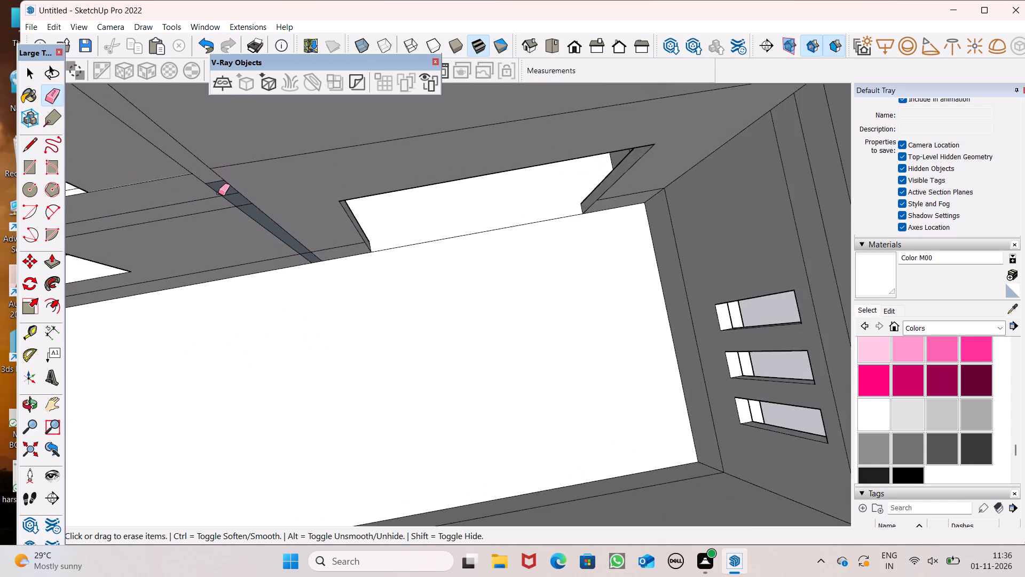
scroll(218, 193, up, 7)
drag(248, 197, 270, 222)
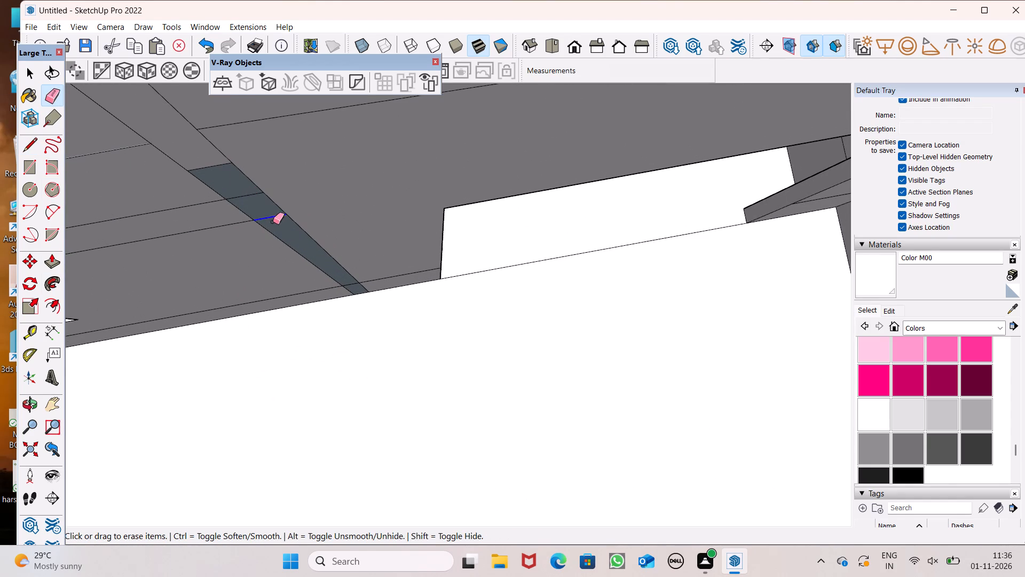
drag(233, 187, 239, 199)
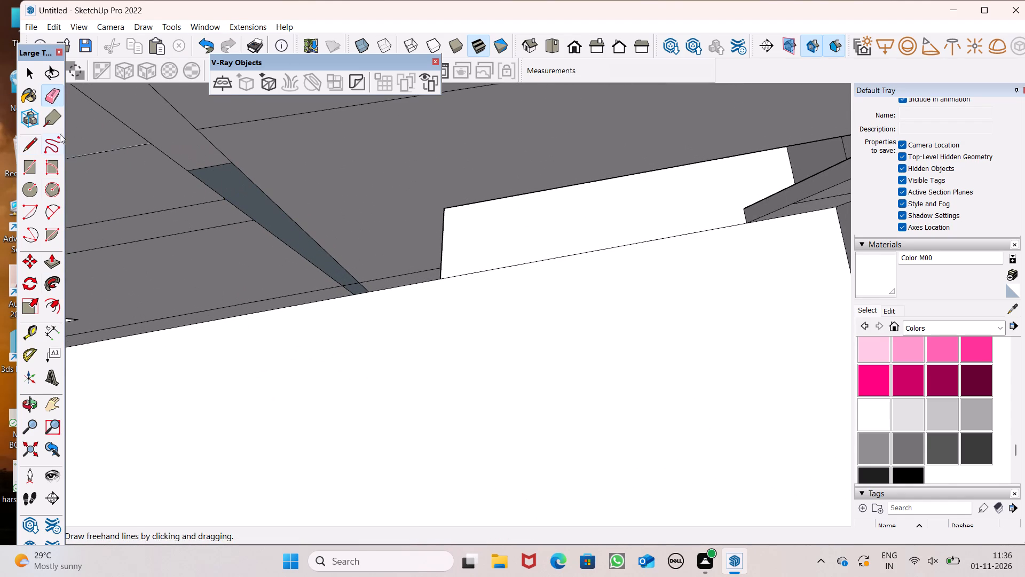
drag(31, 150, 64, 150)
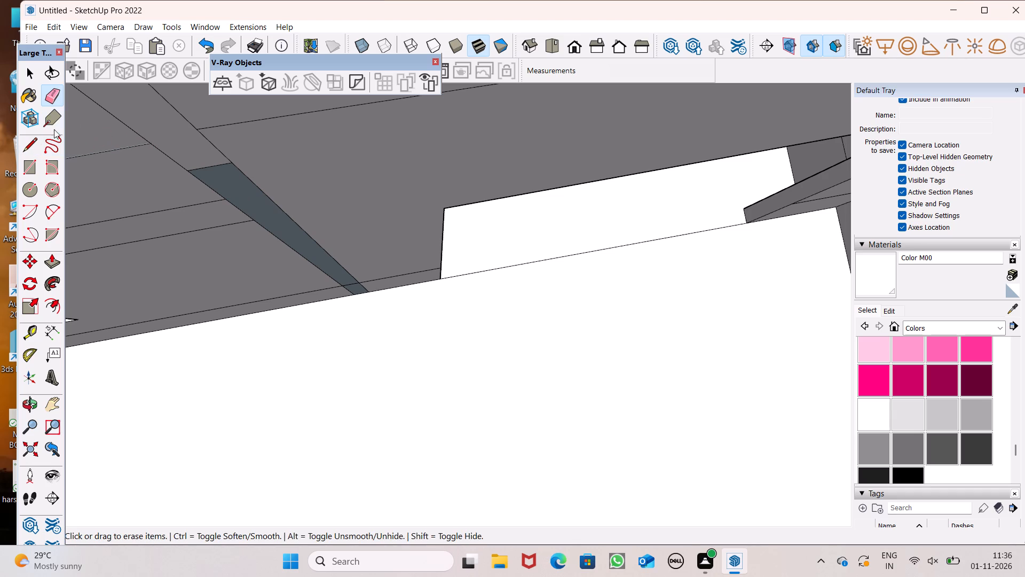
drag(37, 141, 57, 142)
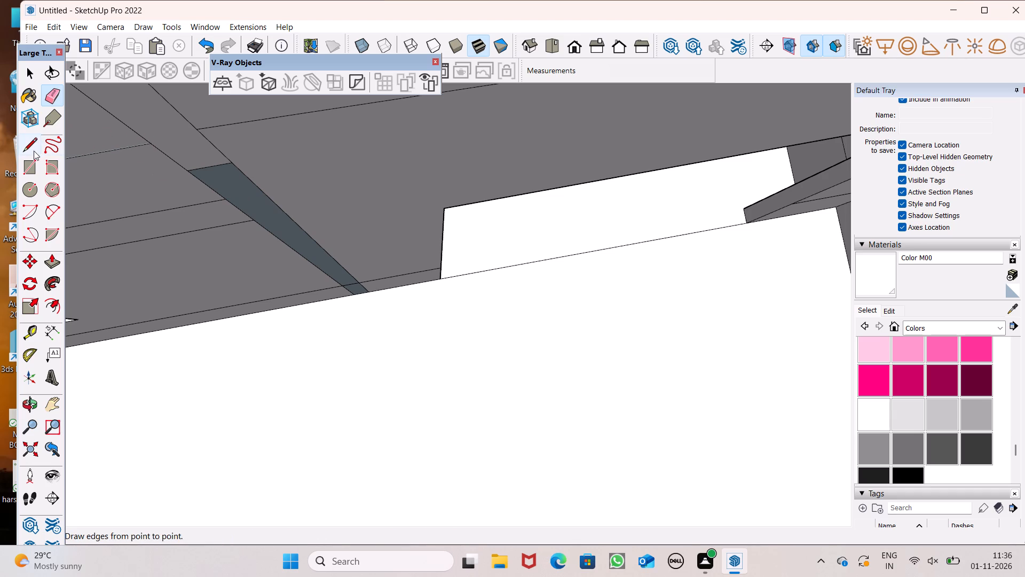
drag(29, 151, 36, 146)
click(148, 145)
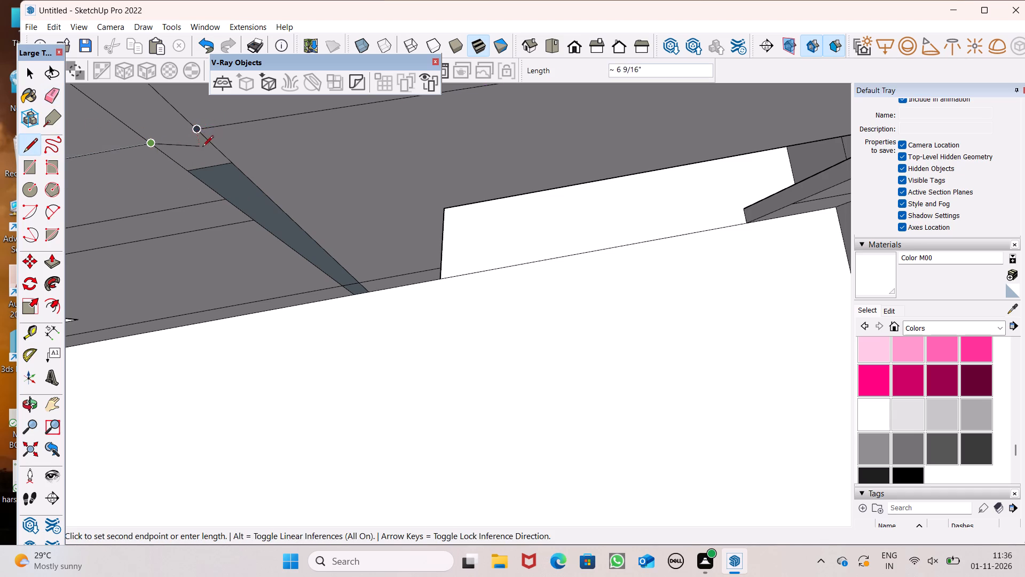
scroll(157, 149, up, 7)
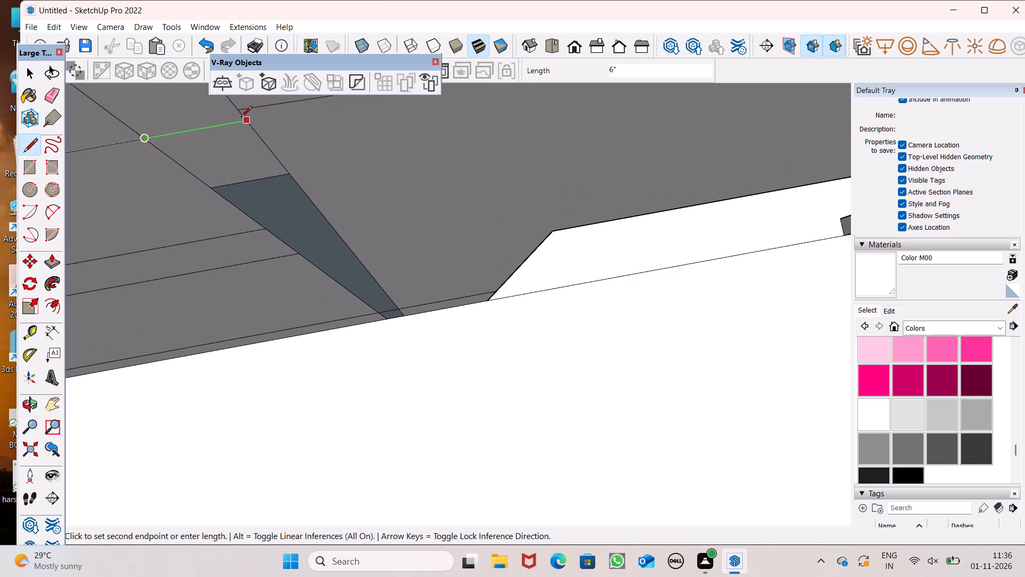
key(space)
Draw a 6" line across the narrow strip above its blue-grey part, continuing the long wall line.
drag(28, 144, 41, 141)
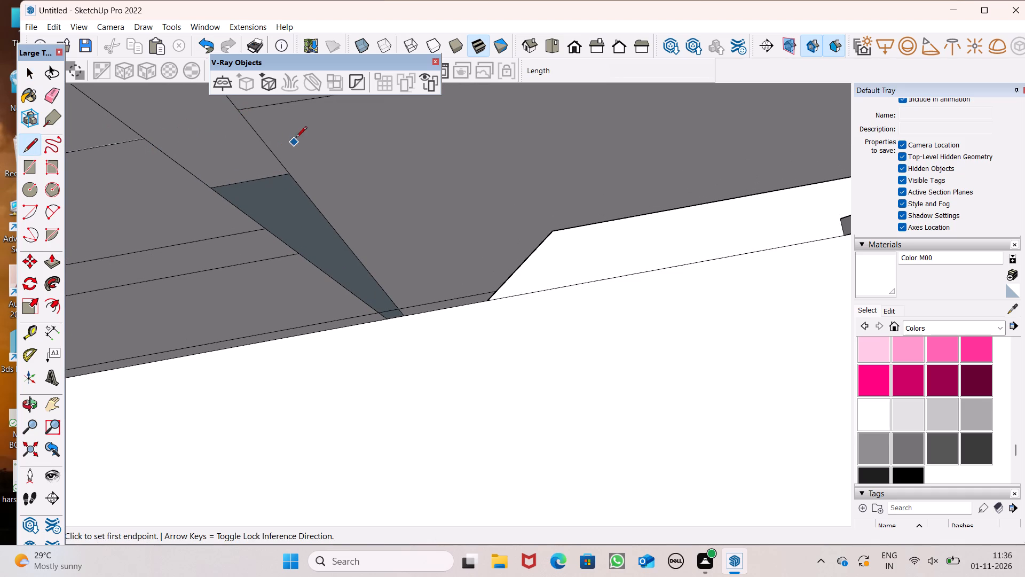
click(243, 112)
key(space)
Erase the edge at the top of the blue-grey strip, merging it with the segment above.
click(56, 93)
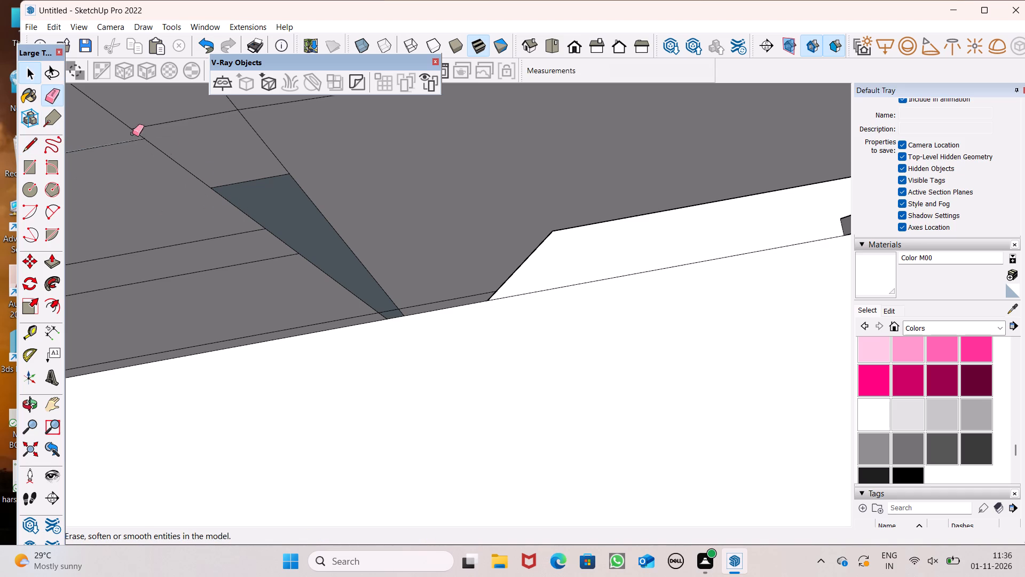
click(236, 183)
key(space)
Erase the short line crossing the foot of the blue-grey strip.
scroll(281, 191, down, 7)
middle_drag(343, 181, 365, 136)
scroll(364, 139, down, 5)
drag(54, 265, 64, 267)
scroll(362, 219, down, 8)
middle_drag(473, 271, 456, 286)
scroll(420, 239, down, 5)
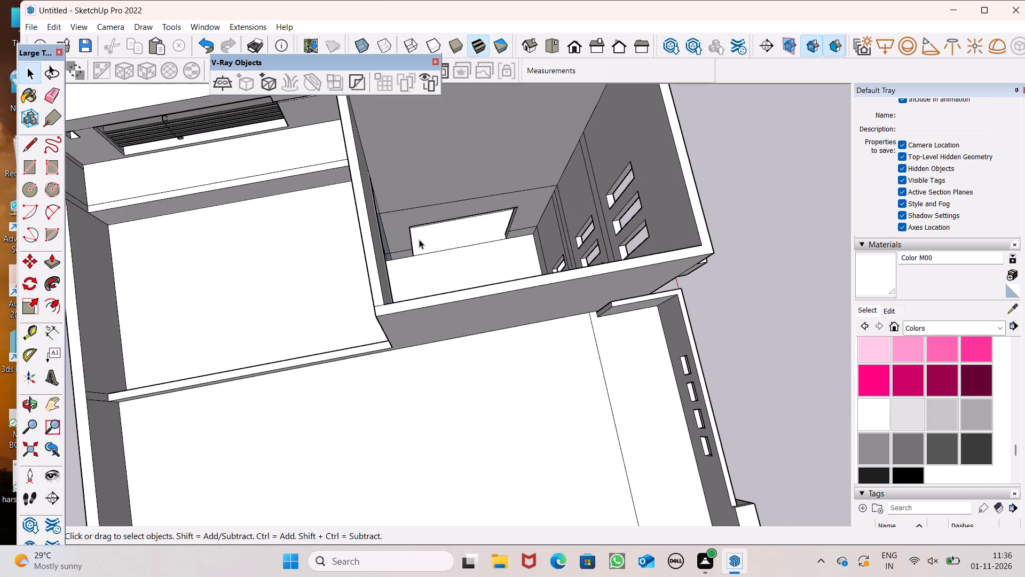
middle_drag(477, 287, 370, 280)
scroll(415, 256, up, 7)
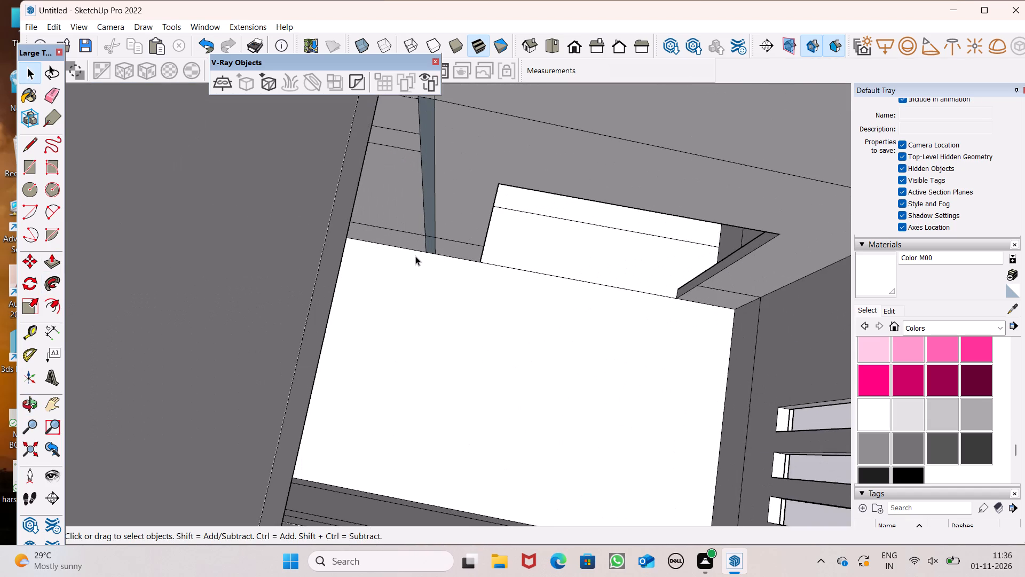
scroll(415, 255, down, 1)
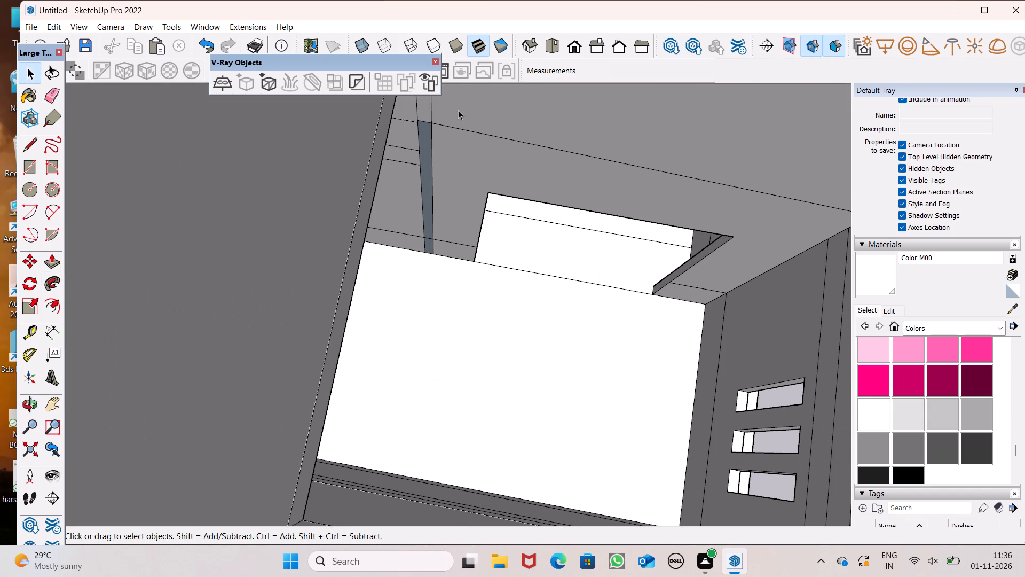
drag(44, 100, 57, 101)
scroll(296, 278, down, 1)
scroll(403, 259, up, 5)
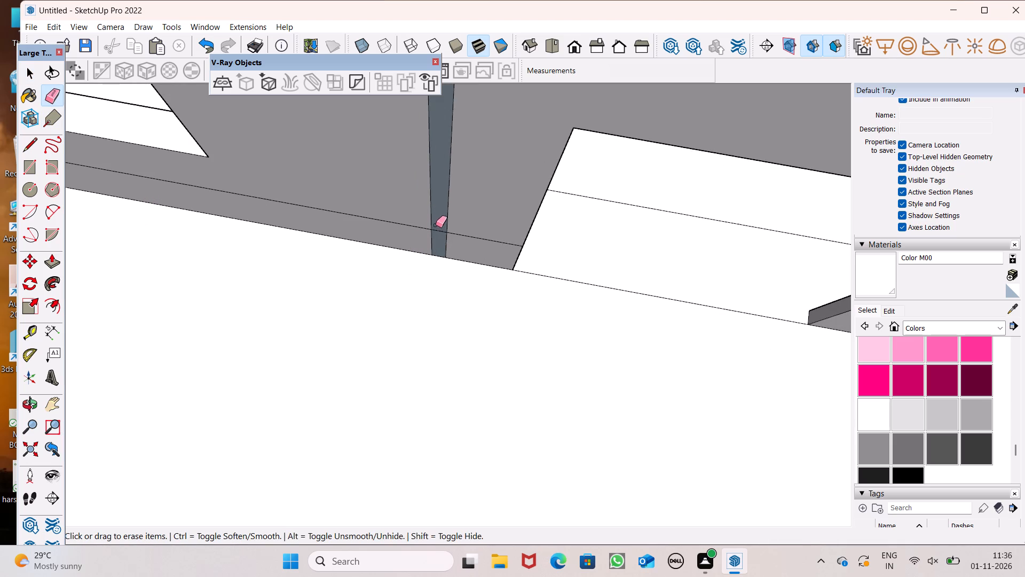
drag(440, 230, 441, 237)
scroll(409, 209, down, 8)
key(space)
Push/Pull the blue-grey strip on the inner wall about 10' 5 1/2" to the opposite wall, forming a partition.
scroll(403, 239, down, 5)
middle_drag(424, 238, 348, 270)
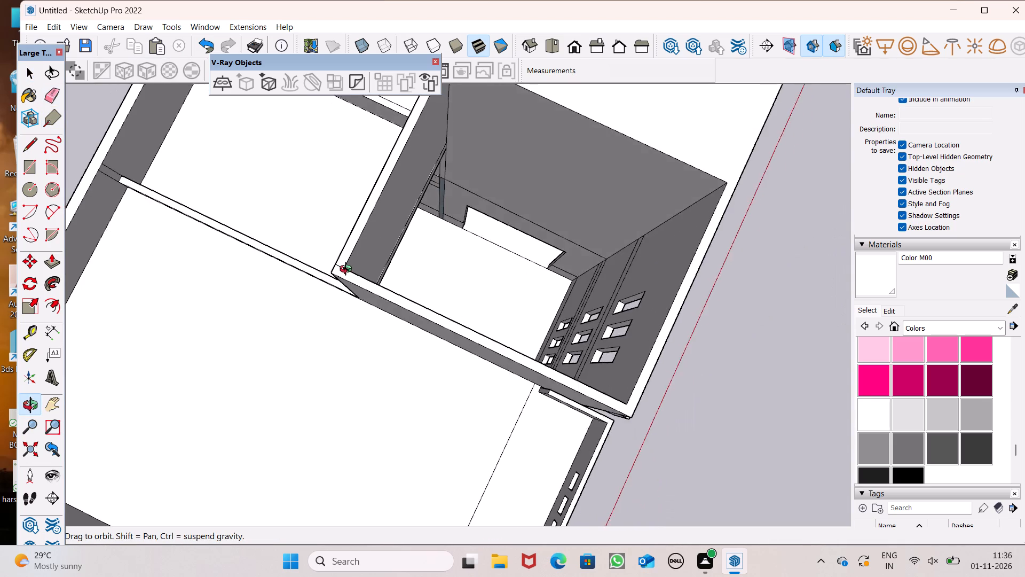
middle_drag(348, 270, 336, 239)
click(57, 268)
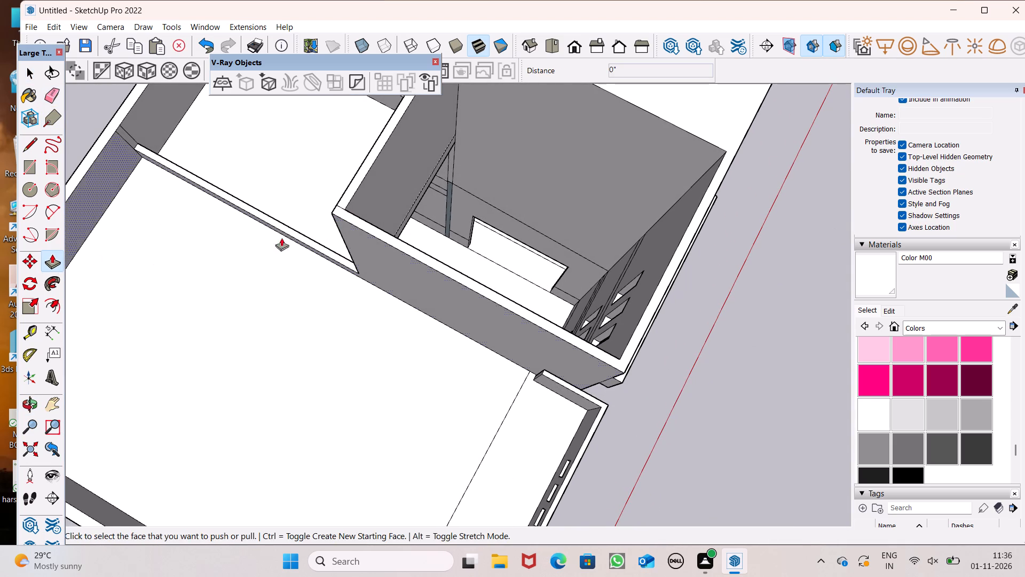
middle_drag(535, 258, 327, 220)
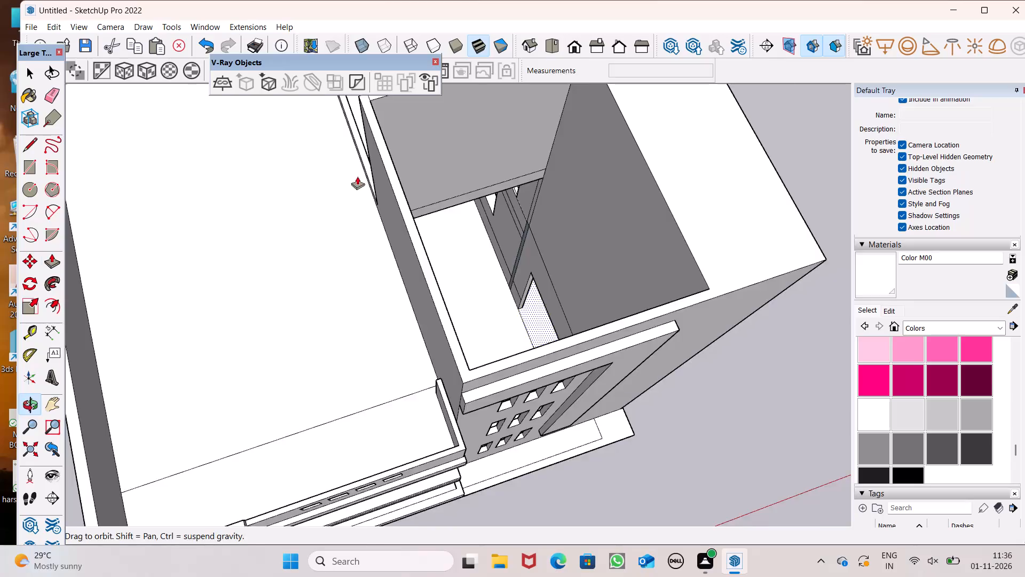
scroll(365, 169, up, 6)
middle_drag(601, 344, 577, 329)
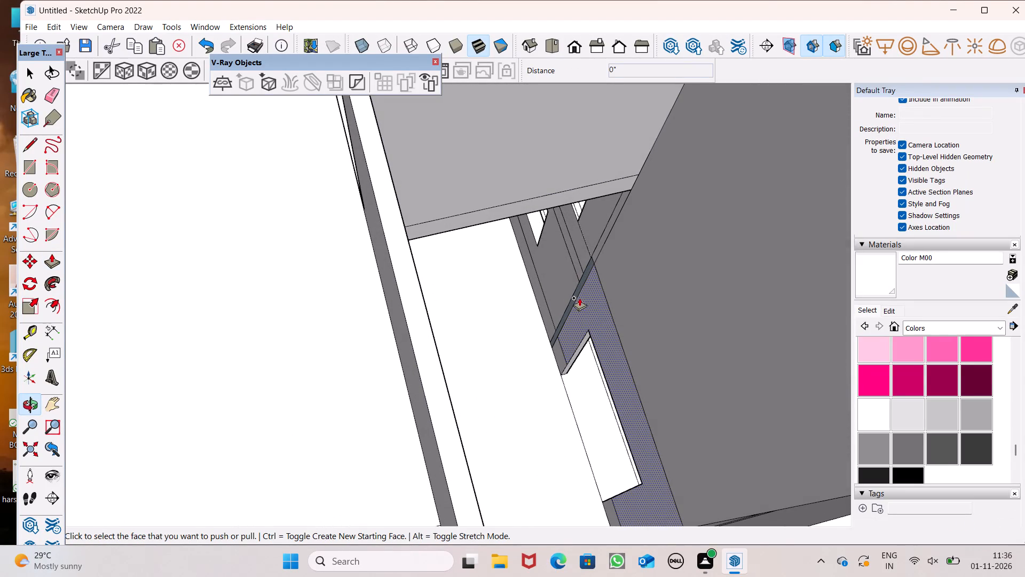
drag(579, 292, 429, 323)
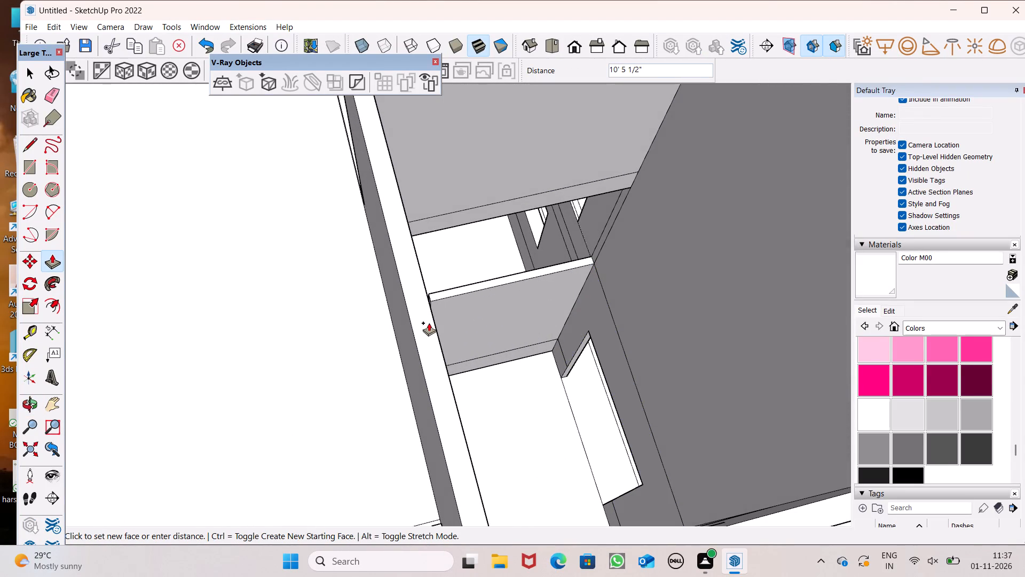
drag(429, 323, 433, 318)
Examine the new partition inside the tall block and the house from the front, side and above.
middle_drag(472, 378, 382, 322)
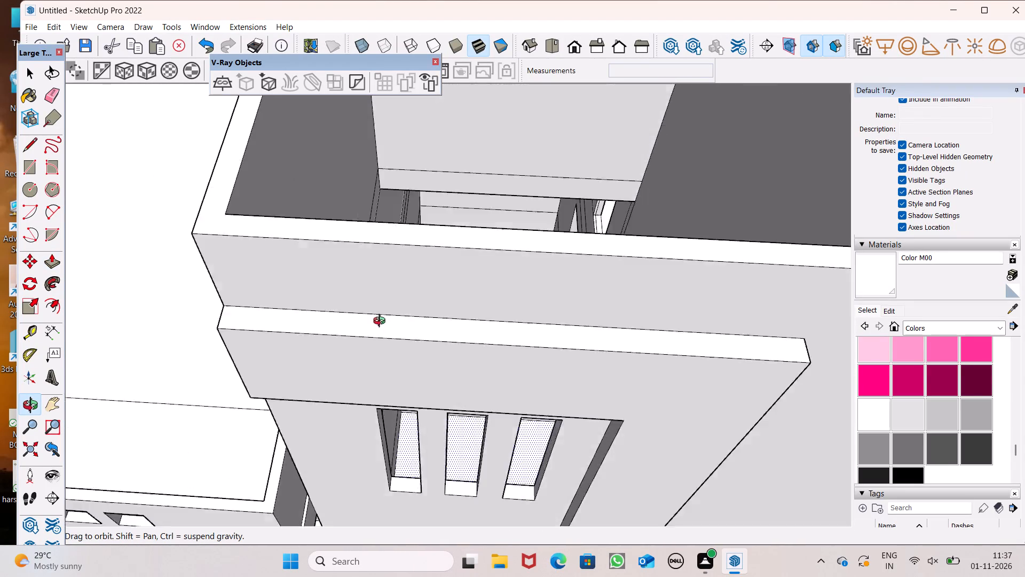
middle_drag(382, 322, 366, 378)
scroll(376, 366, up, 8)
scroll(419, 330, up, 7)
middle_drag(476, 387, 456, 301)
key(space)
scroll(471, 311, down, 10)
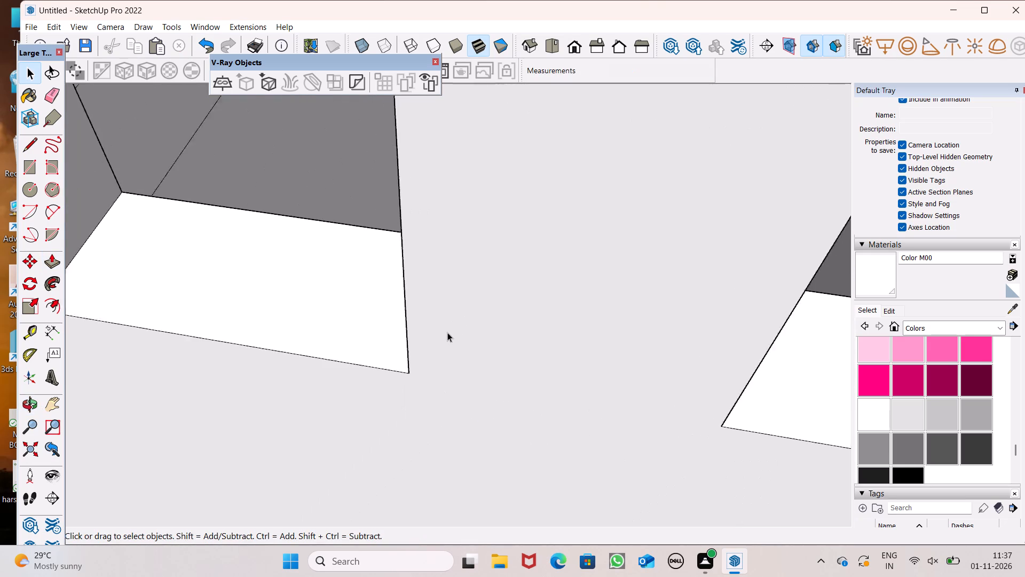
scroll(447, 332, down, 10)
click(579, 52)
scroll(549, 399, down, 9)
scroll(492, 408, down, 8)
scroll(533, 300, down, 6)
middle_drag(571, 352, 329, 570)
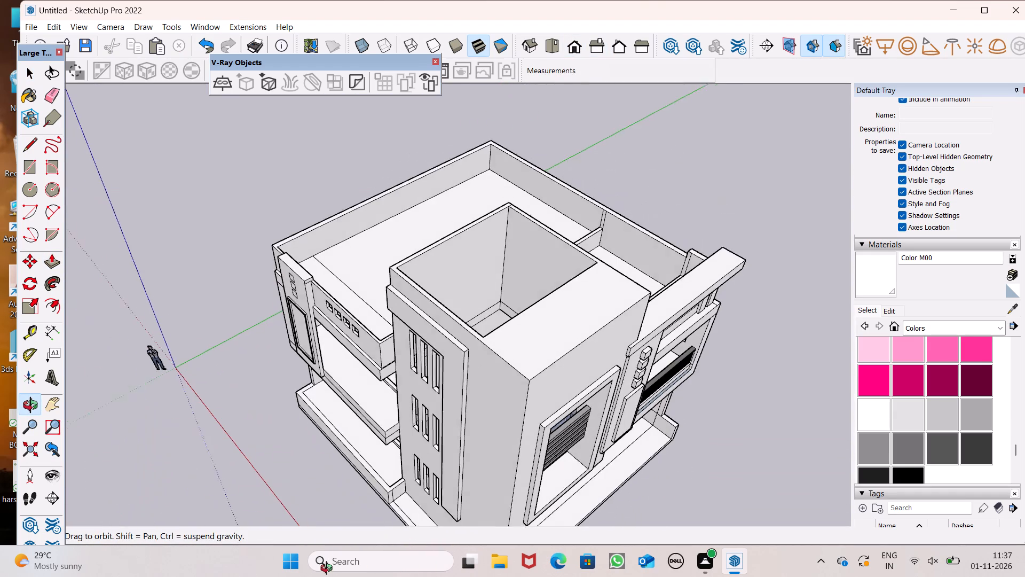
middle_drag(329, 570, 321, 567)
scroll(492, 243, down, 4)
middle_drag(553, 316, 296, 201)
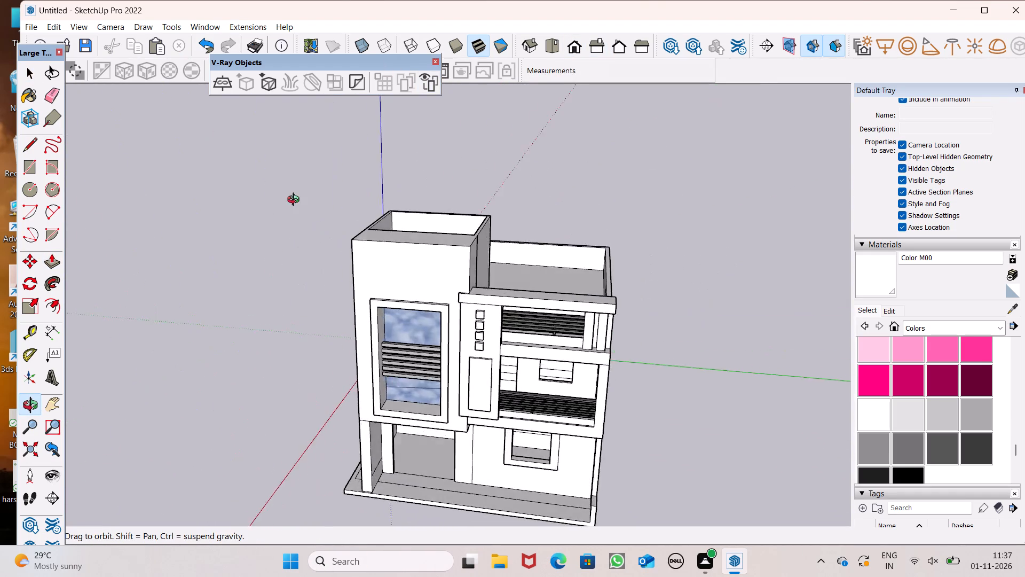
middle_drag(296, 201, 310, 492)
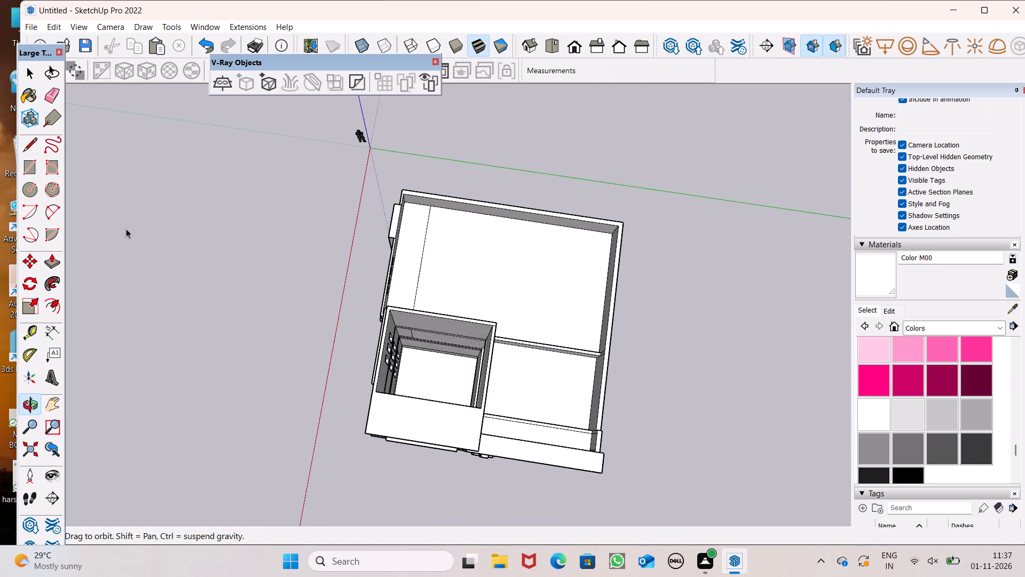
Push/Pull the top of the new partition up about 8' 10 1/4" to the horizontal band on the inner walls.
drag(34, 141, 44, 141)
middle_drag(293, 271, 459, 180)
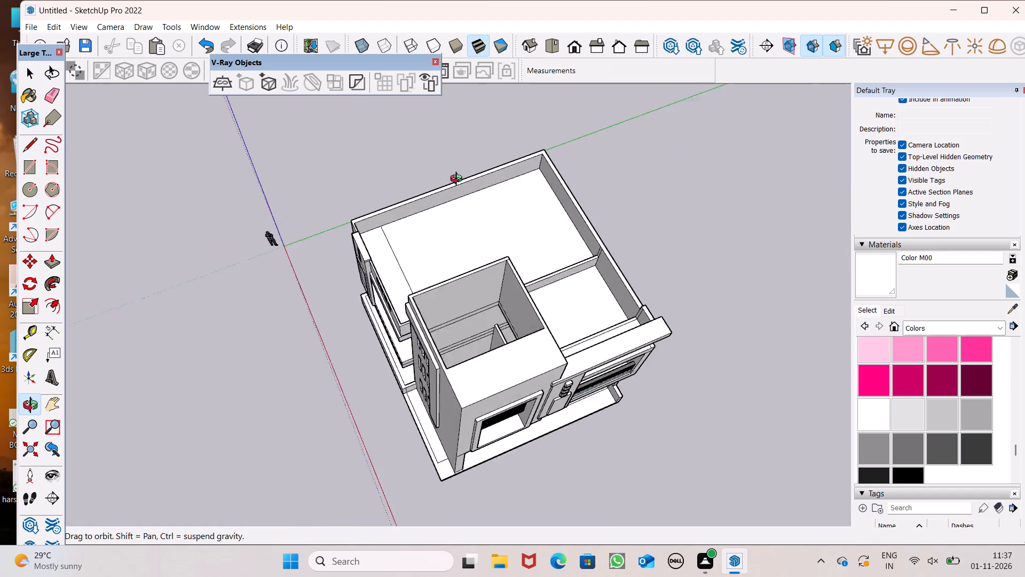
middle_drag(459, 180, 458, 173)
scroll(452, 326, up, 8)
scroll(484, 269, up, 8)
middle_drag(561, 358, 594, 402)
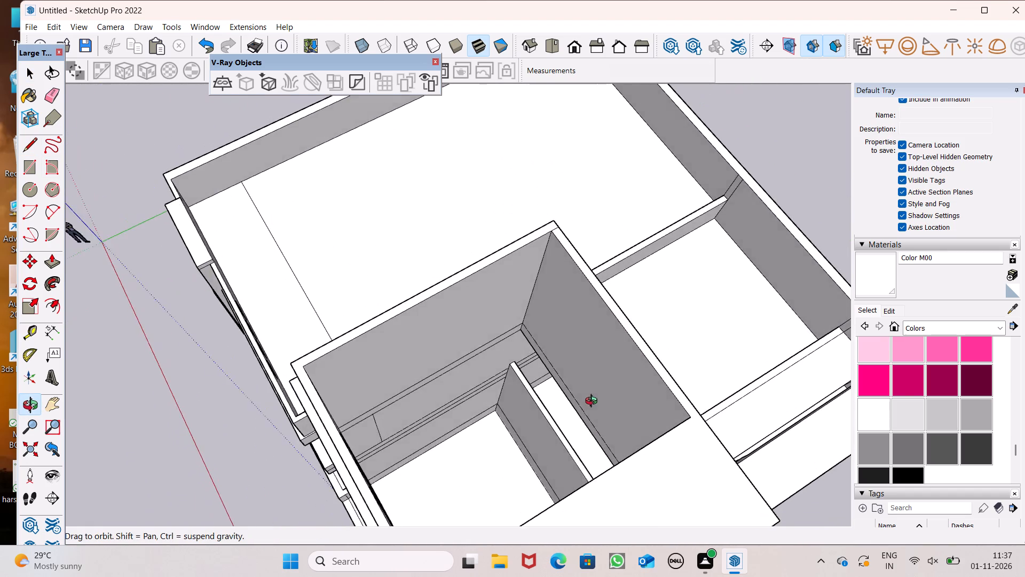
middle_drag(594, 402, 605, 363)
click(52, 266)
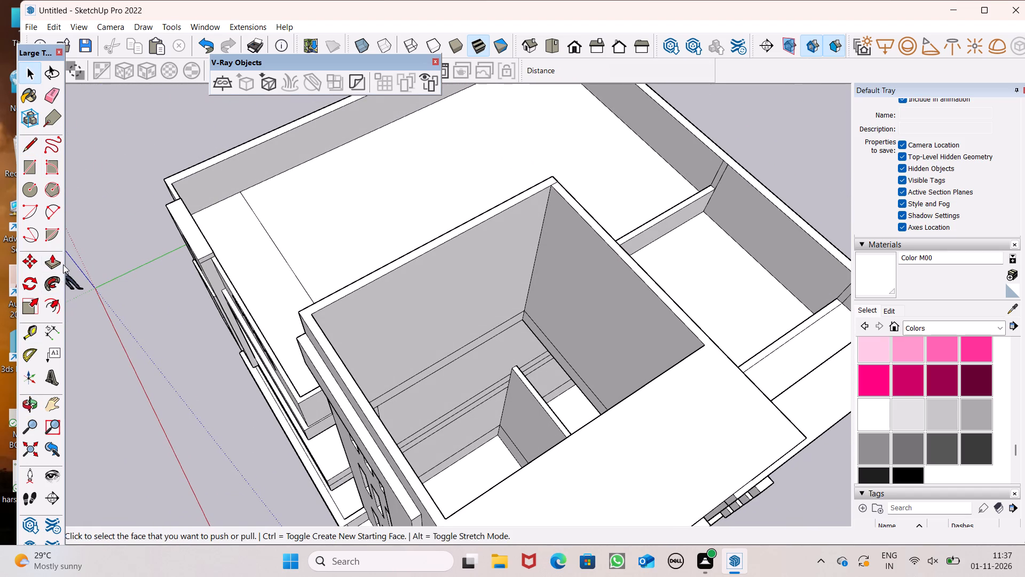
scroll(657, 402, up, 5)
scroll(516, 341, up, 5)
drag(452, 378, 453, 377)
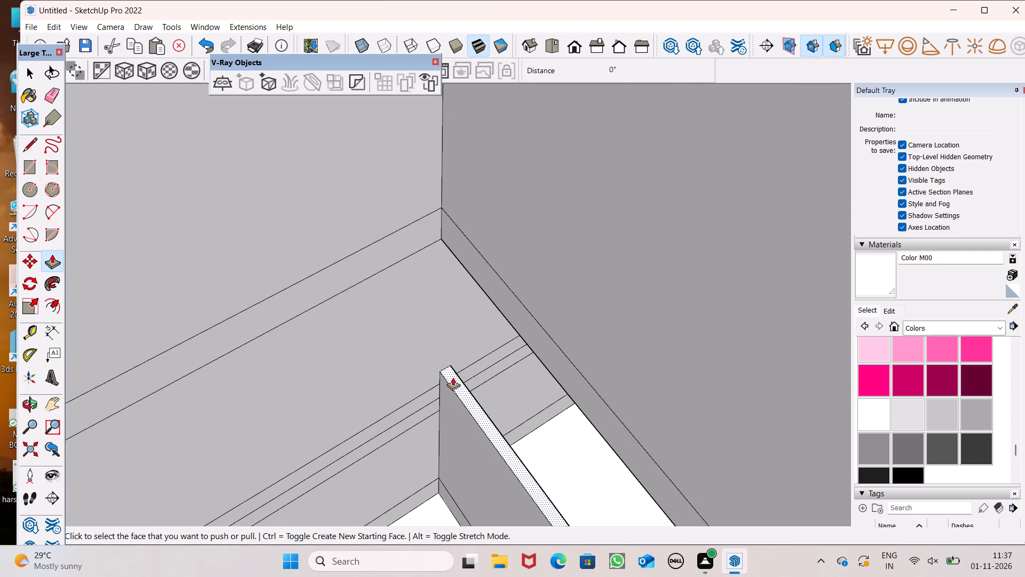
drag(453, 377, 480, 282)
Draw a line about 12' 9 1/4" long across the inner wall opposite the slots, starting from the adjoining wall's line end.
scroll(479, 250, down, 7)
scroll(570, 256, down, 2)
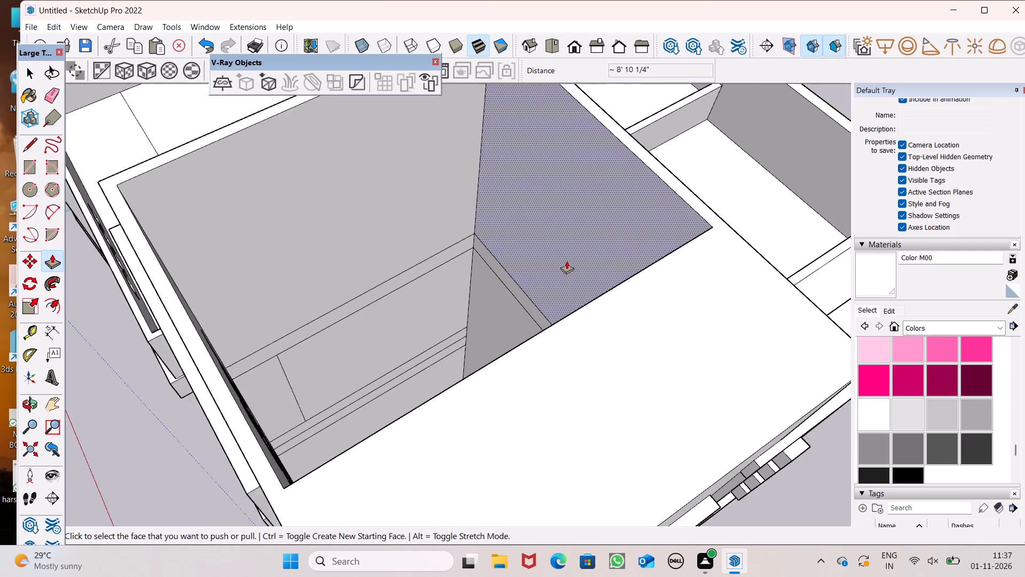
scroll(566, 261, down, 1)
middle_drag(580, 277, 426, 300)
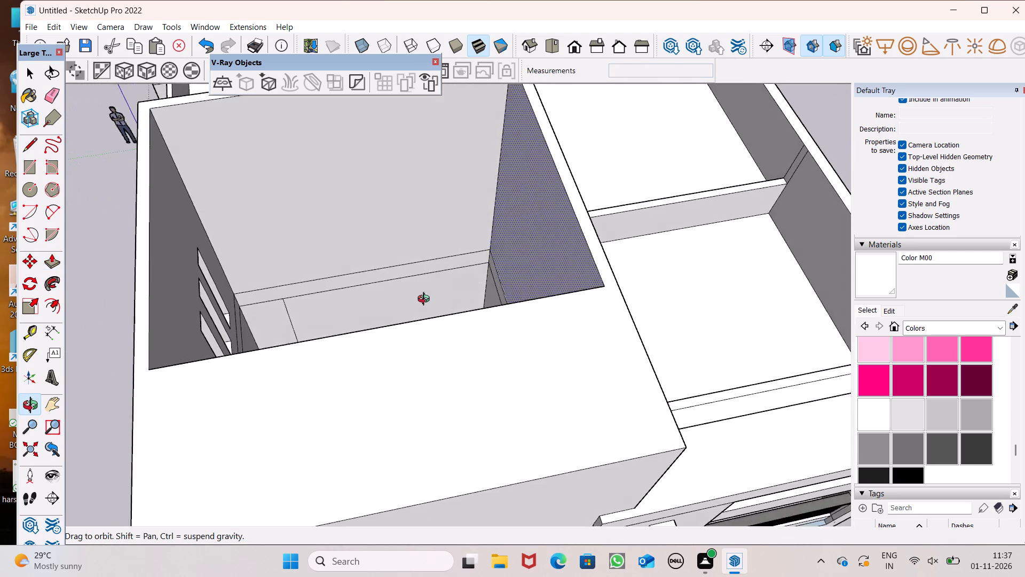
middle_drag(426, 300, 395, 308)
click(31, 153)
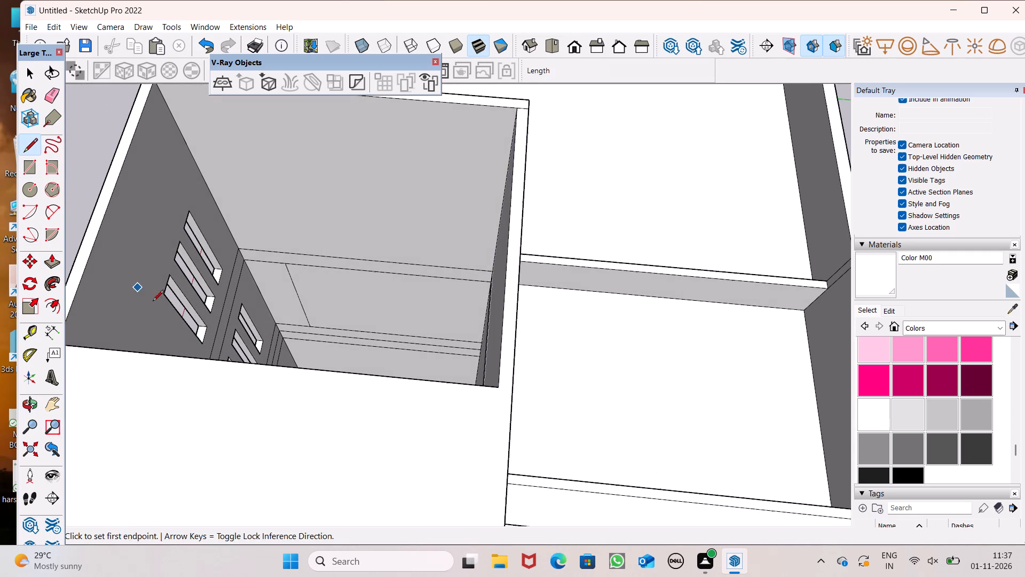
middle_drag(186, 341, 846, 383)
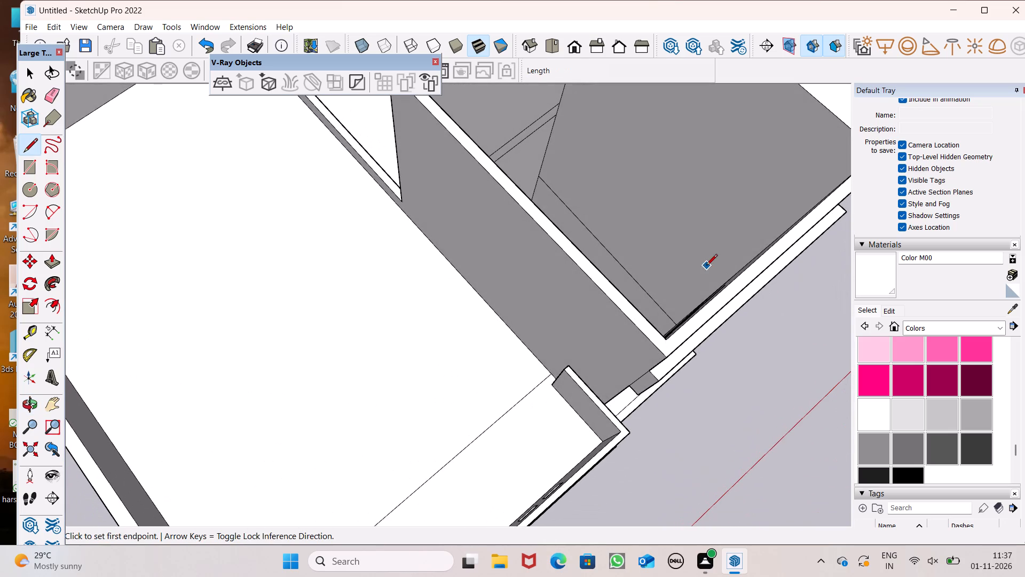
scroll(595, 263, up, 6)
middle_drag(750, 328, 532, 319)
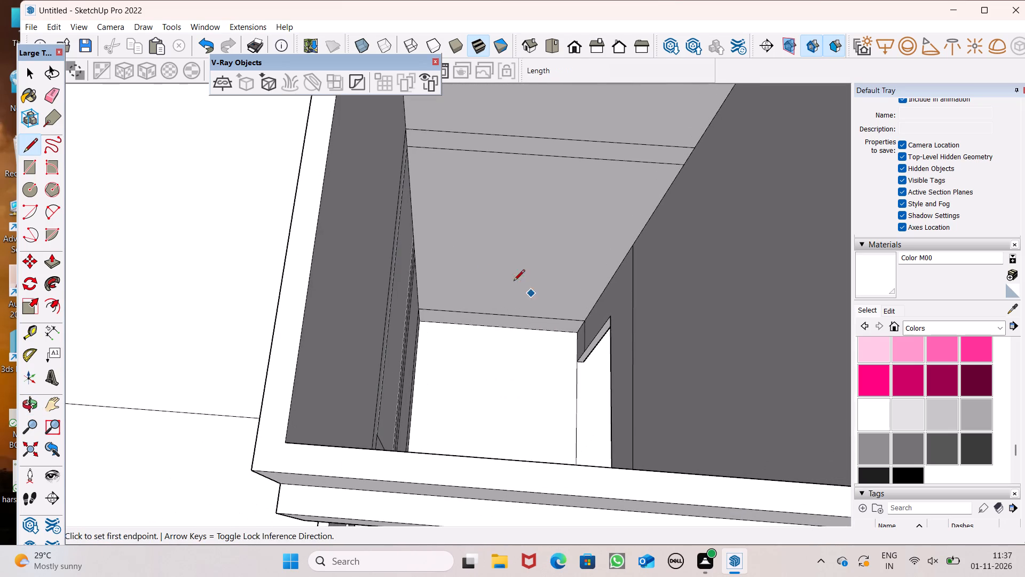
middle_drag(657, 282, 584, 250)
scroll(657, 282, up, 1)
scroll(556, 247, up, 2)
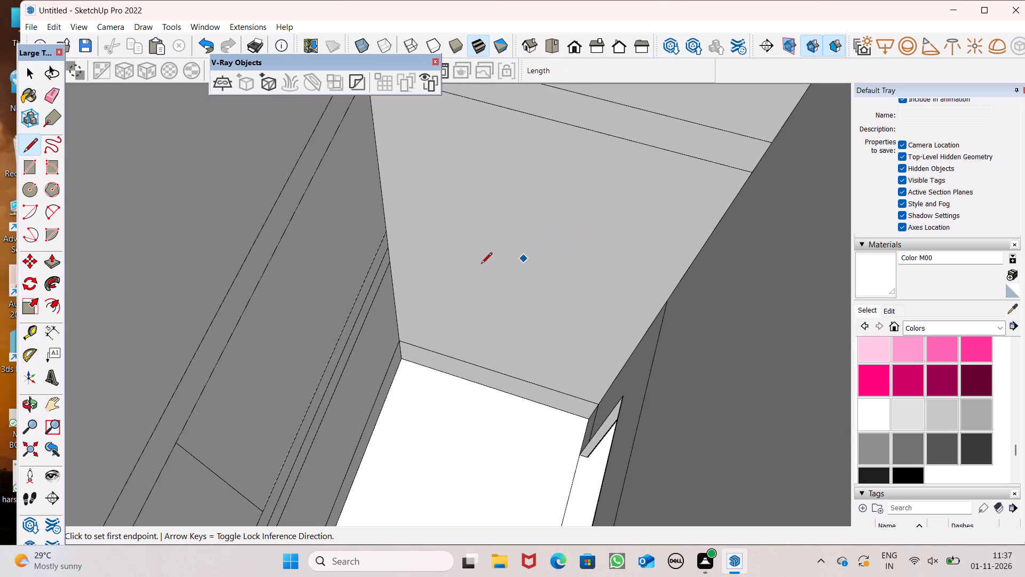
scroll(481, 264, up, 1)
scroll(500, 311, down, 4)
middle_drag(659, 350, 380, 371)
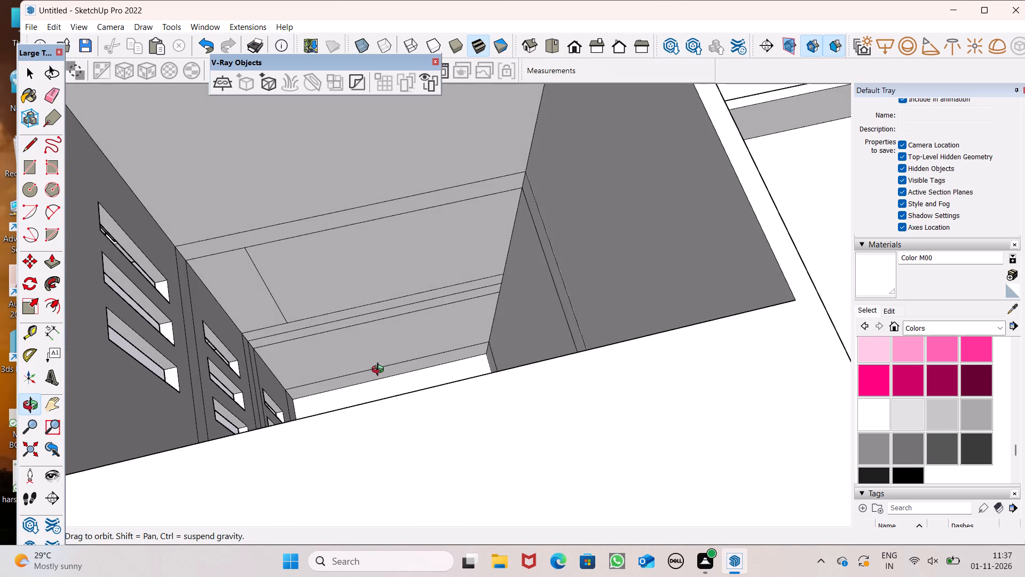
middle_drag(380, 371, 686, 353)
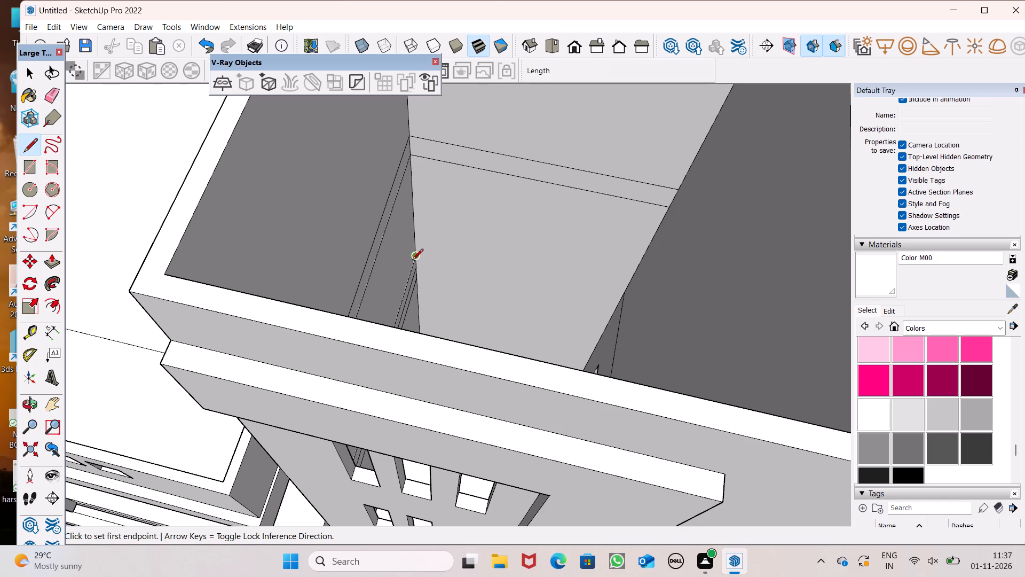
drag(412, 258, 421, 267)
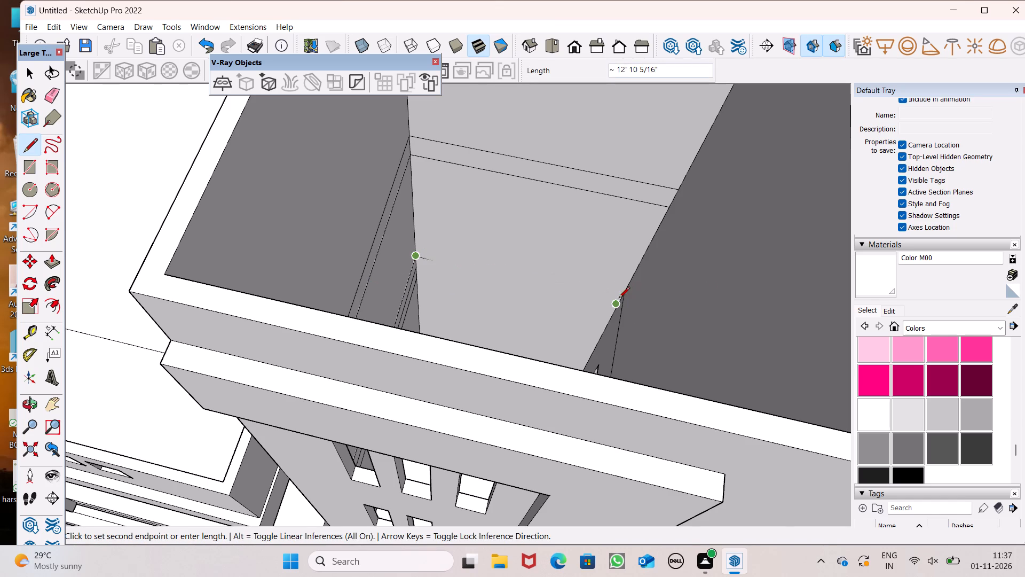
scroll(619, 299, up, 9)
click(622, 300)
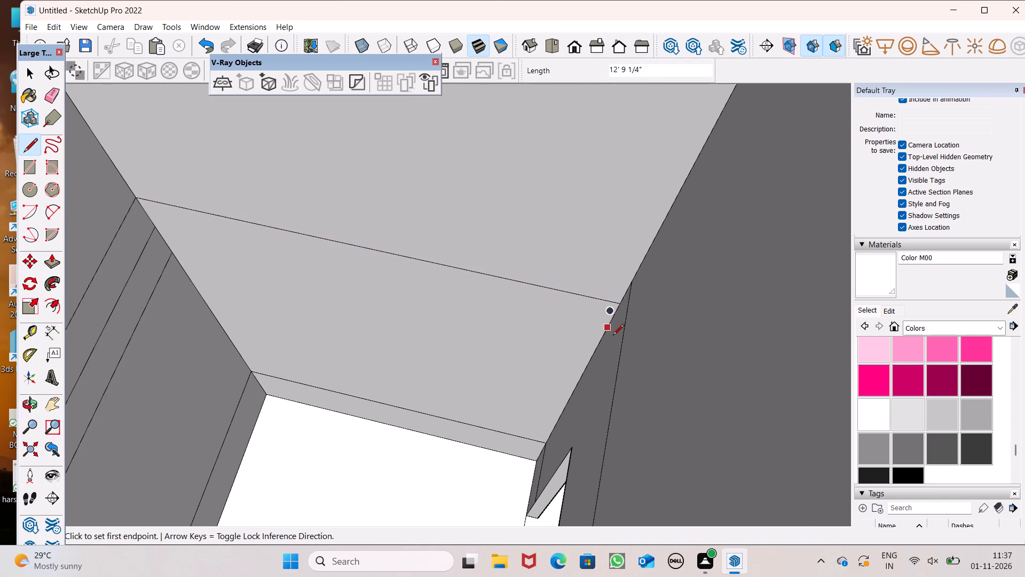
Draw a 16' 7/8" line across the inner wall above the wide opening, between the adjoining walls' line ends.
scroll(582, 342, down, 4)
middle_drag(488, 399, 761, 401)
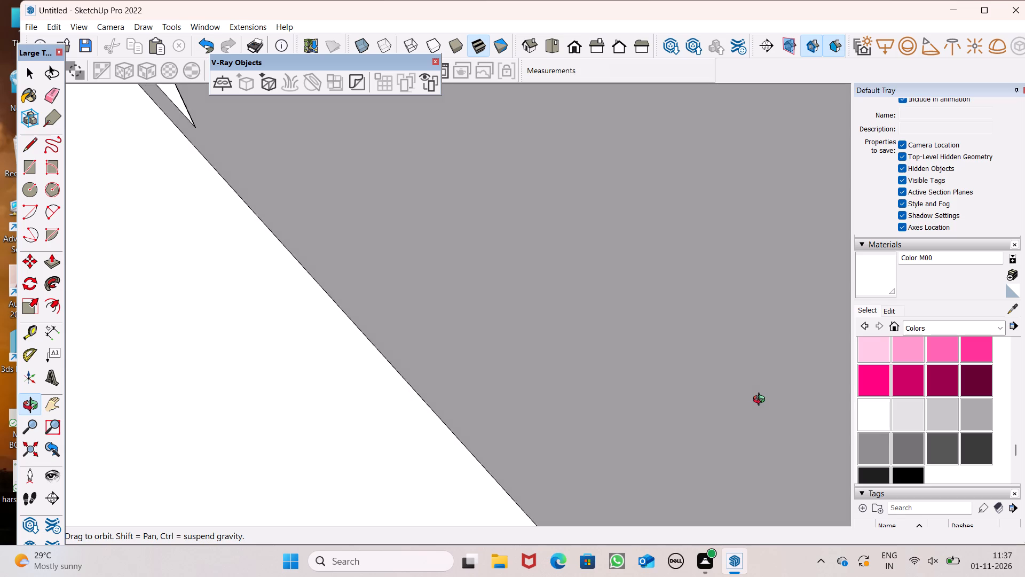
middle_drag(761, 401, 644, 458)
scroll(423, 339, down, 5)
middle_drag(401, 430, 648, 409)
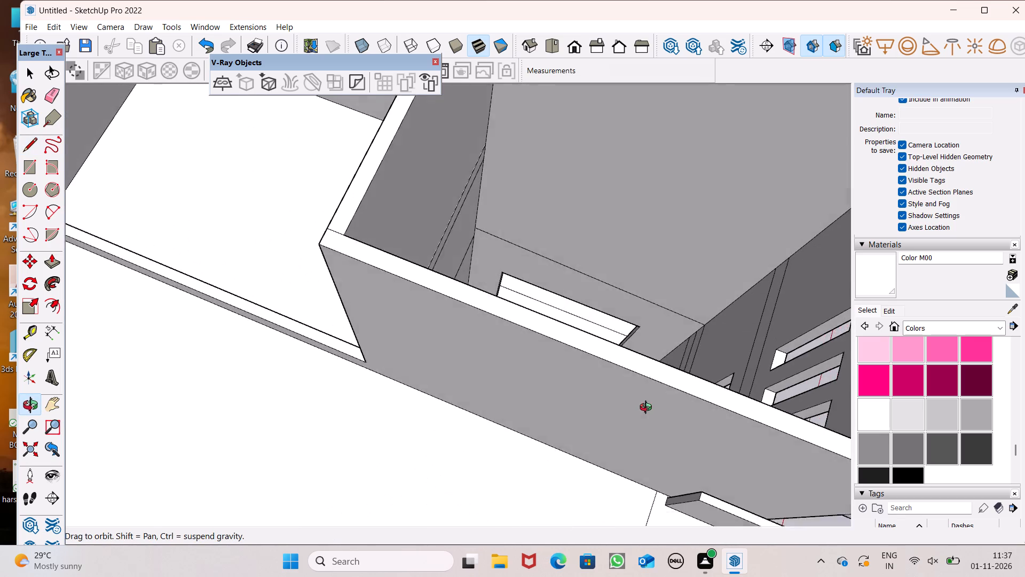
middle_drag(648, 409, 656, 419)
scroll(653, 328, up, 6)
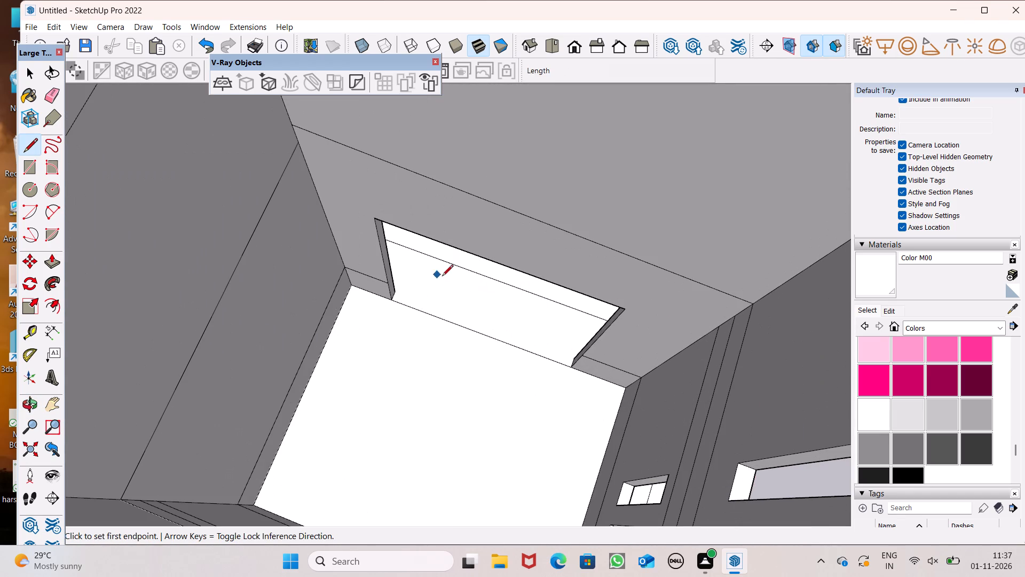
middle_drag(491, 288, 600, 276)
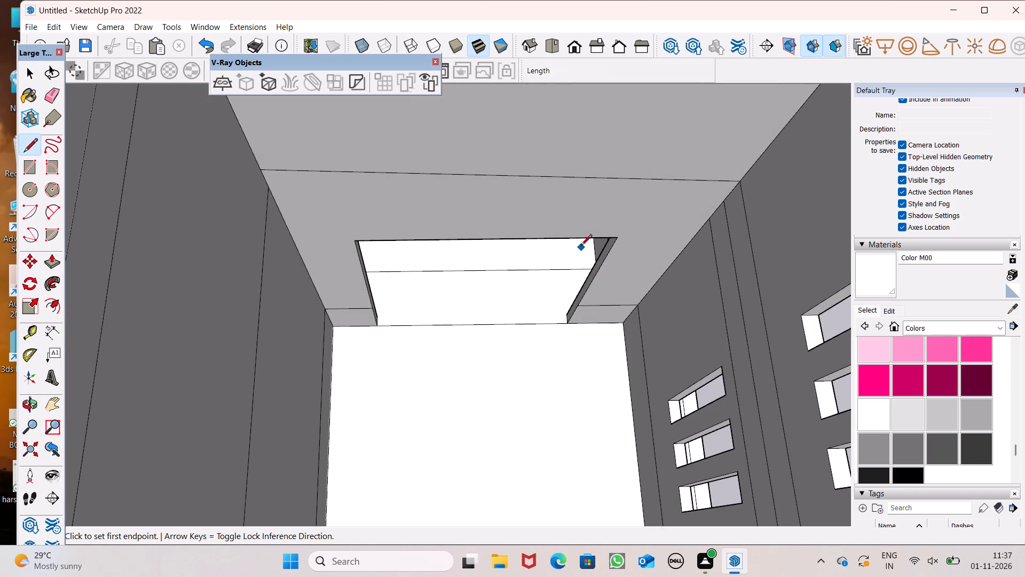
drag(265, 187, 289, 190)
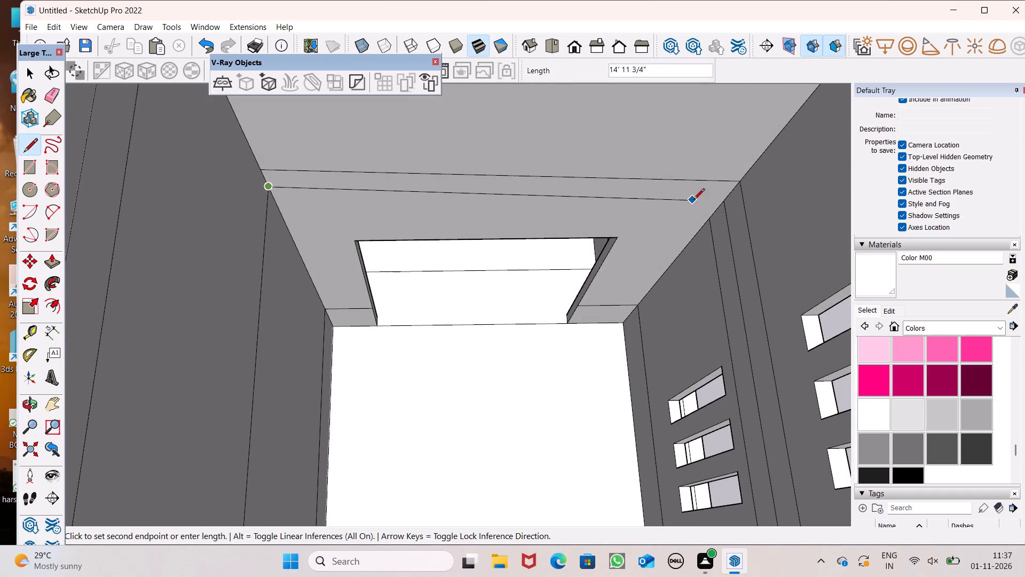
click(736, 184)
Draw a line across the inner wall adjoining the slotted wall, between the side walls' level-line ends, closing the level outline in the tall block.
scroll(392, 186, down, 3)
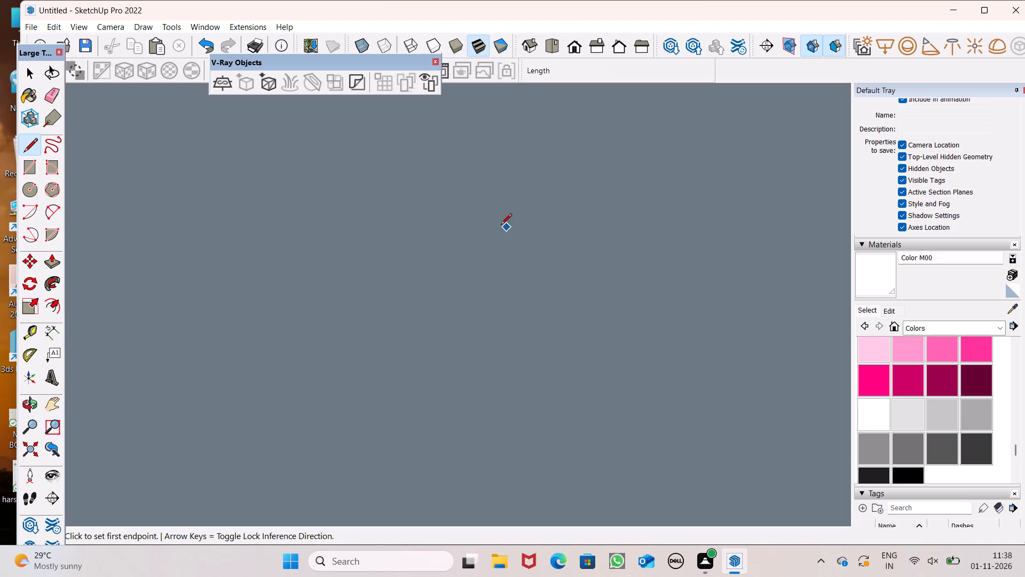
scroll(493, 226, down, 7)
scroll(480, 288, down, 8)
click(574, 45)
scroll(493, 278, down, 8)
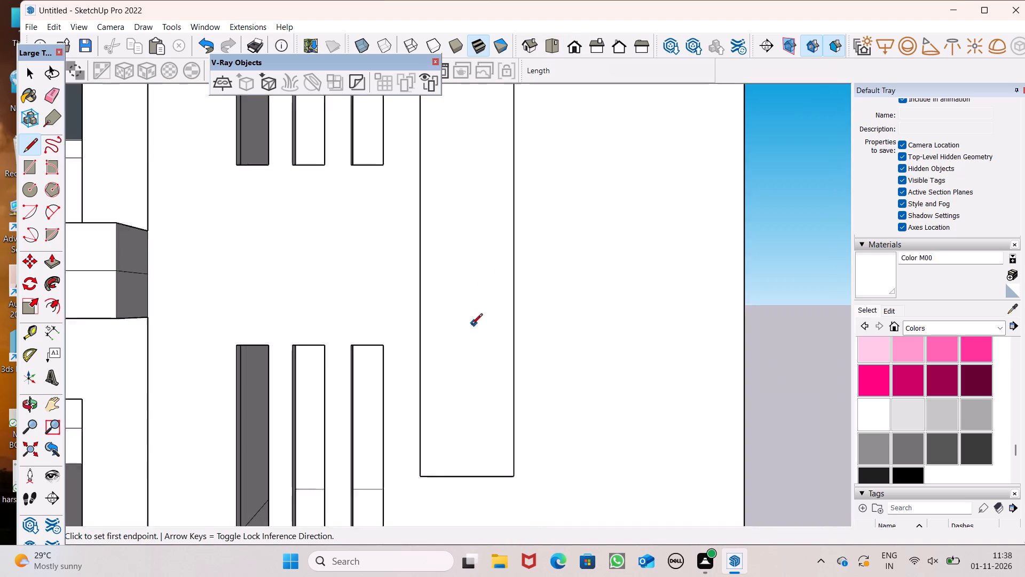
scroll(452, 364, down, 8)
scroll(453, 251, down, 6)
middle_drag(515, 258, 474, 547)
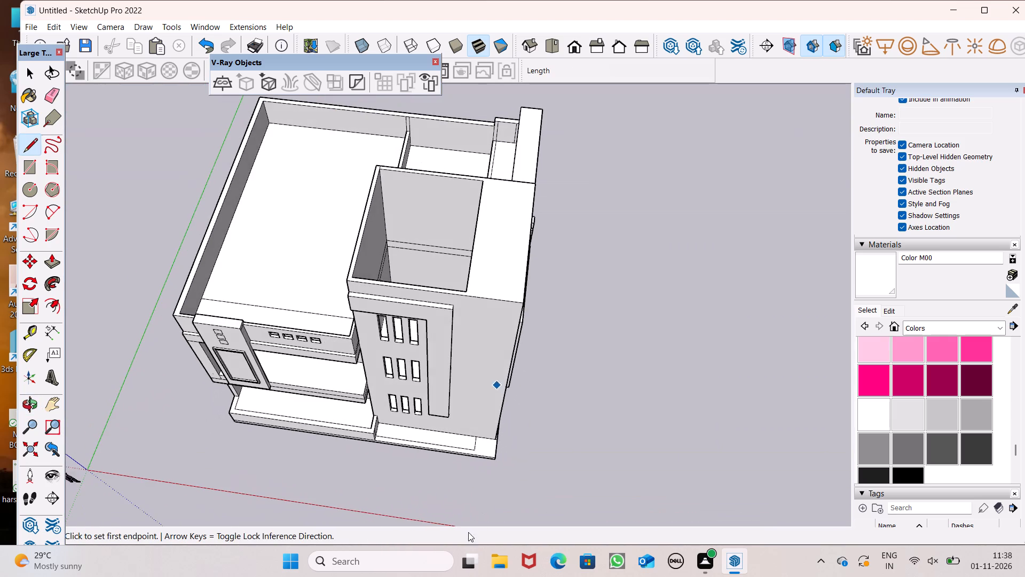
scroll(413, 235, up, 3)
scroll(418, 237, down, 3)
middle_drag(418, 260, 75, 316)
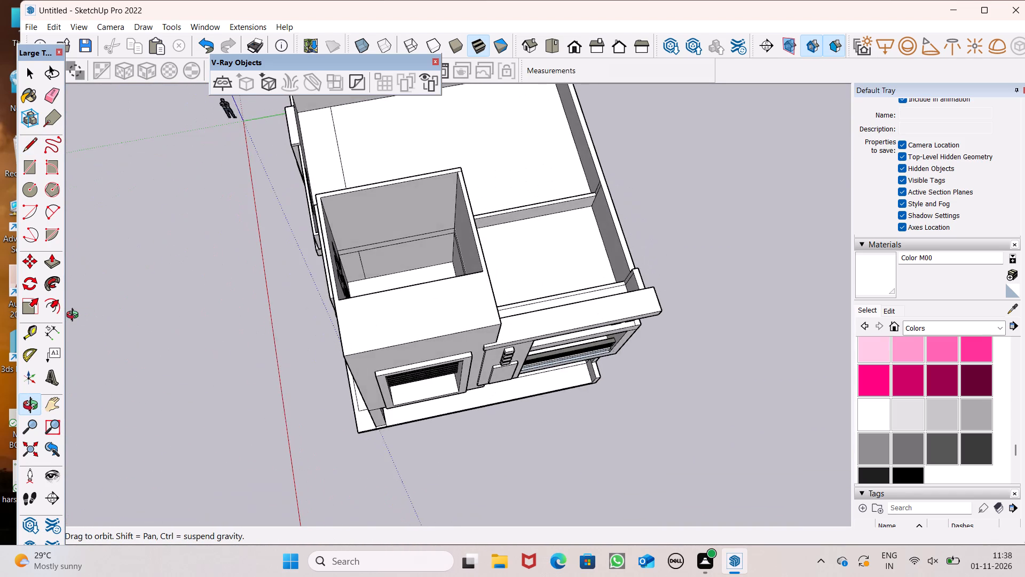
middle_drag(75, 316, 132, 463)
scroll(361, 401, up, 4)
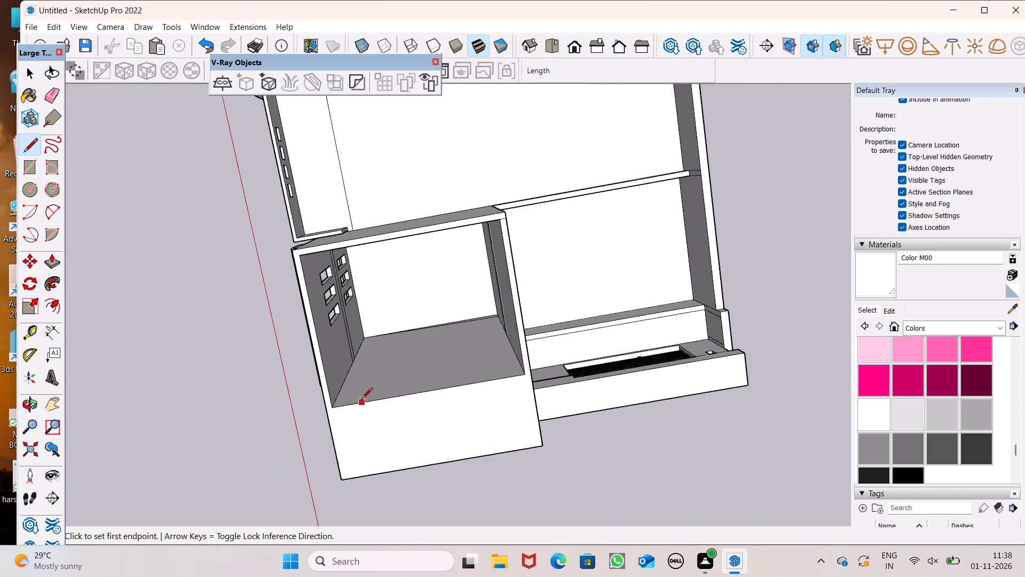
scroll(361, 400, up, 9)
click(347, 332)
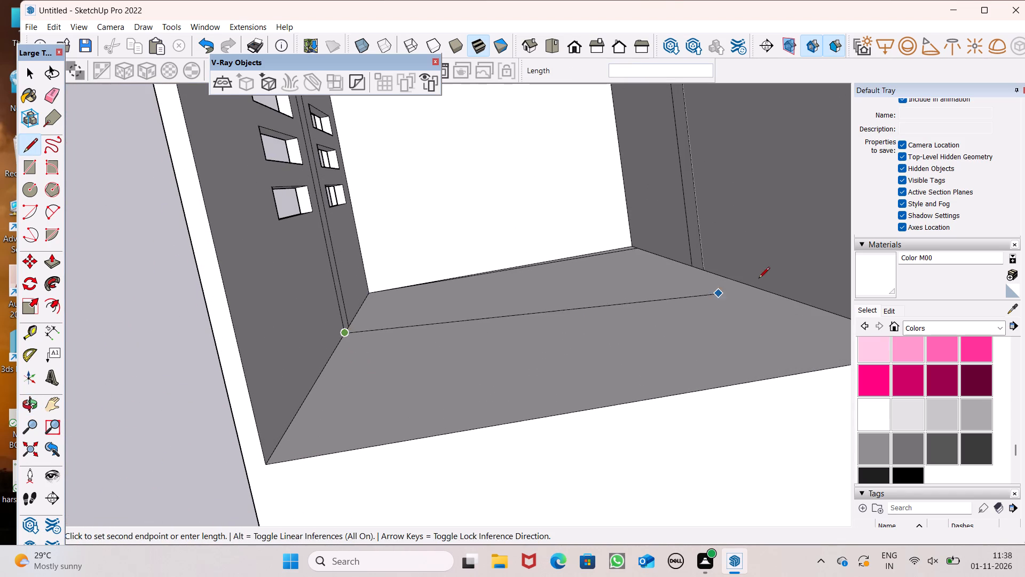
click(709, 268)
Push/Pull the lower floor face seen through the tall block's middle row of slots by 6".
scroll(603, 316, down, 3)
scroll(600, 321, up, 1)
scroll(600, 321, down, 1)
middle_drag(520, 342, 566, 265)
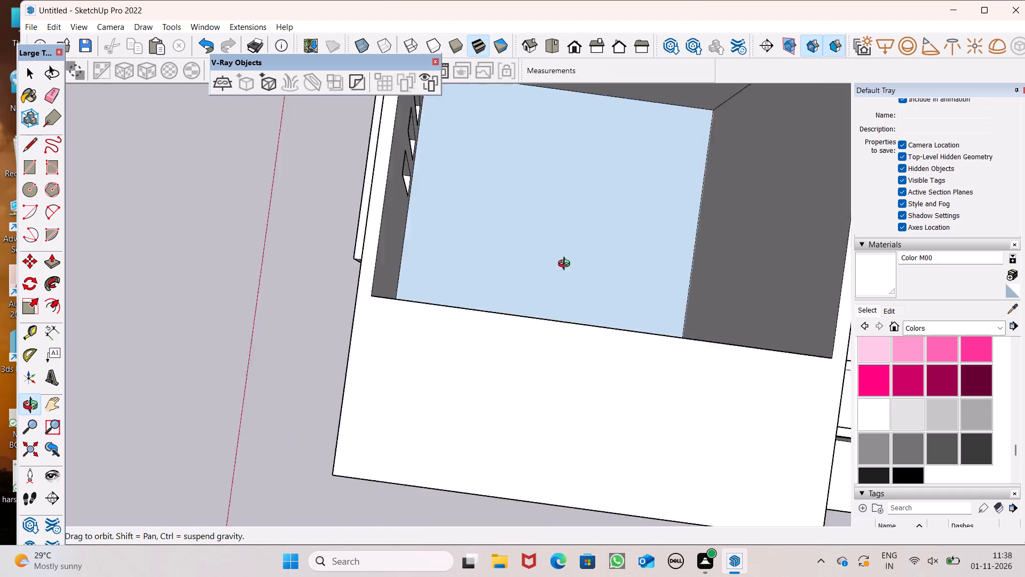
middle_drag(566, 265, 867, 20)
middle_drag(595, 273, 810, 166)
key(space)
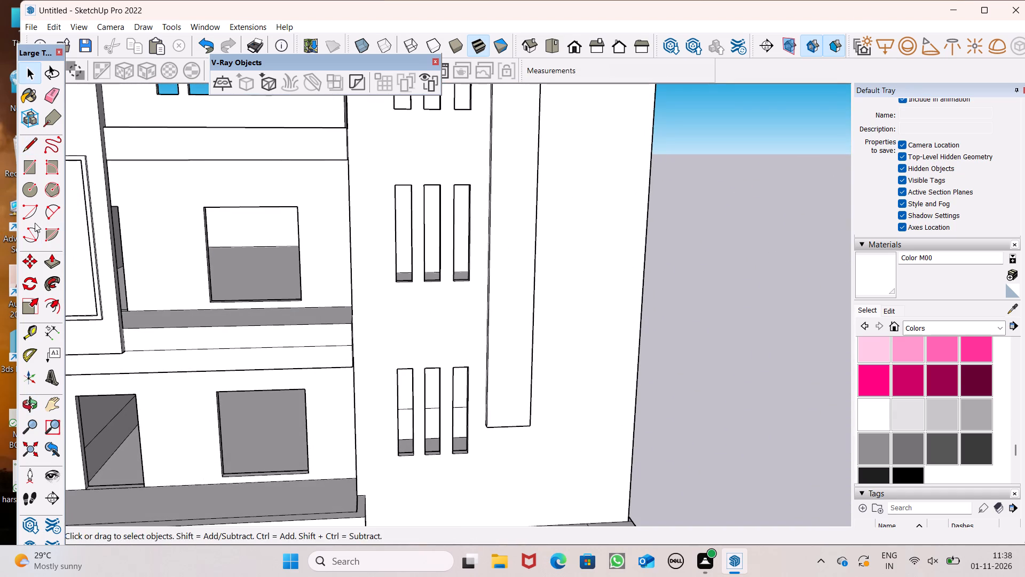
click(54, 261)
middle_drag(428, 392, 359, 471)
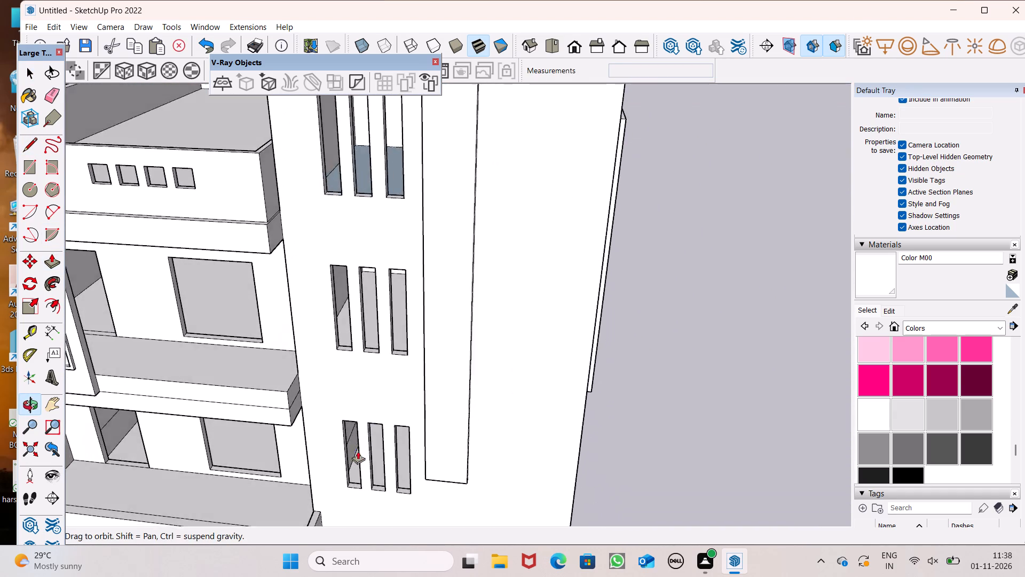
scroll(368, 371, up, 9)
click(374, 317)
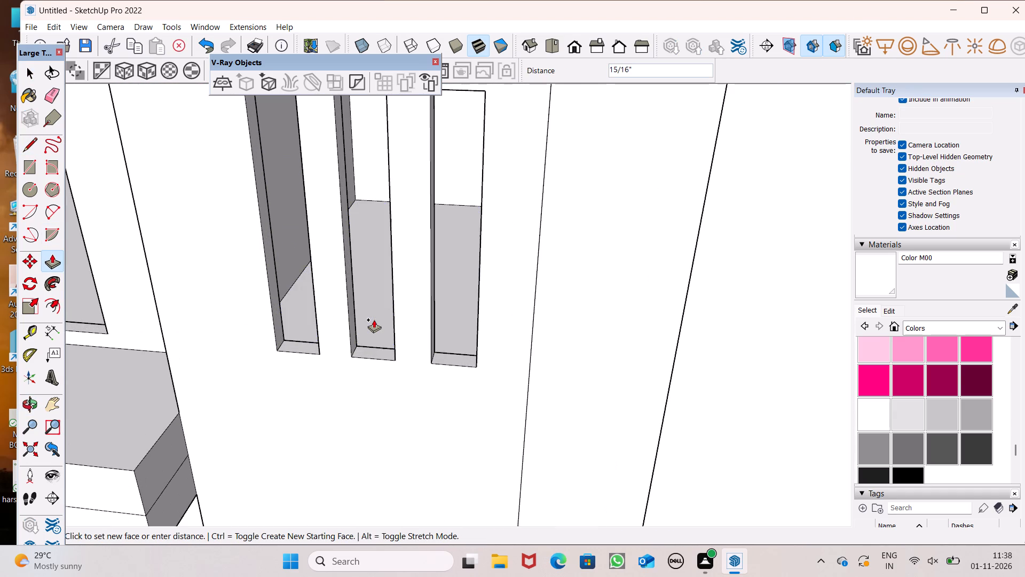
text(6")
key(Return)
Push/Pull the newly enclosed upper level face inside the tall block, seen through the top row of slots, by 6".
scroll(374, 309, down, 5)
middle_drag(414, 376, 413, 239)
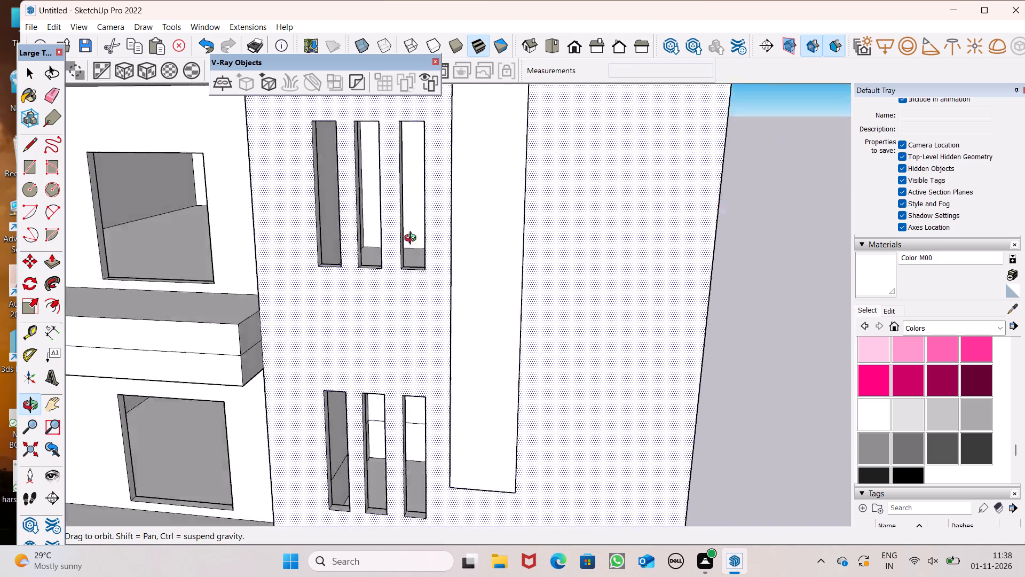
middle_drag(413, 239, 472, 476)
middle_drag(472, 228, 475, 228)
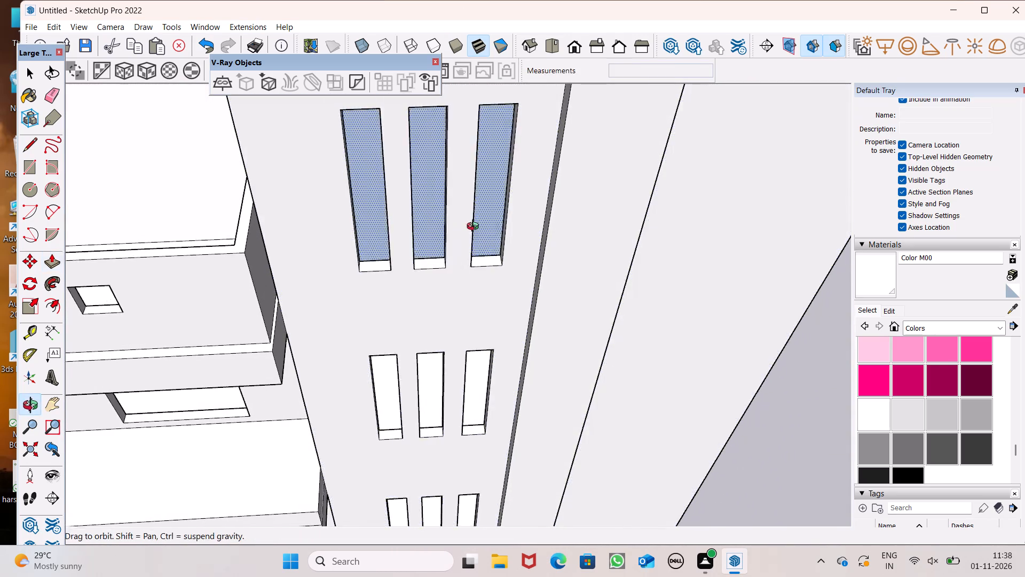
middle_drag(475, 228, 377, 209)
scroll(414, 211, up, 6)
drag(454, 229, 456, 240)
text(6")
key(Return)
Examine the slotted wall and the whole house from the front, side and above.
scroll(455, 229, down, 5)
middle_drag(443, 306, 518, 0)
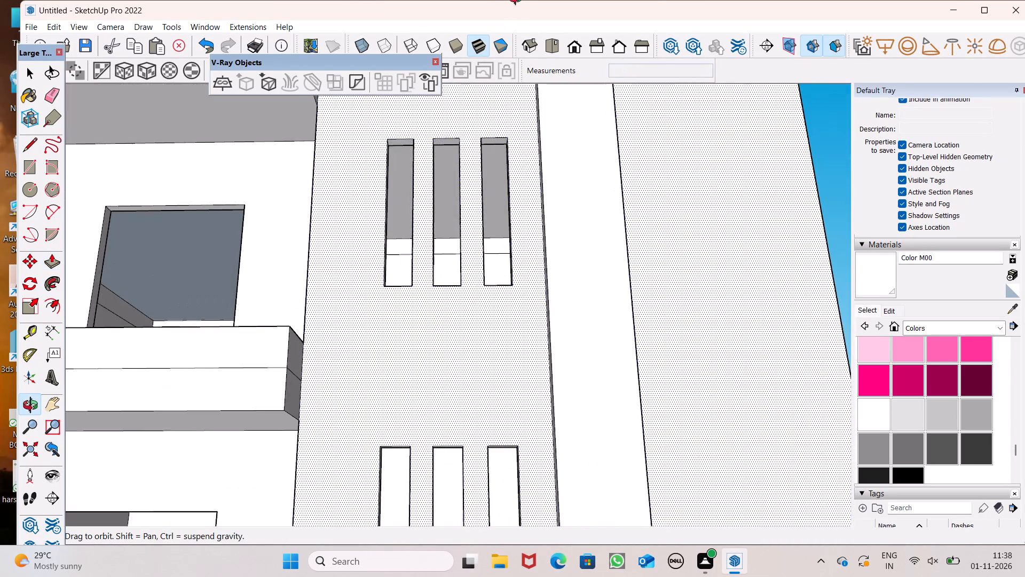
middle_drag(518, 0, 518, 0)
key(space)
scroll(537, 254, down, 6)
middle_drag(527, 307, 488, 404)
scroll(493, 421, up, 2)
scroll(437, 221, down, 11)
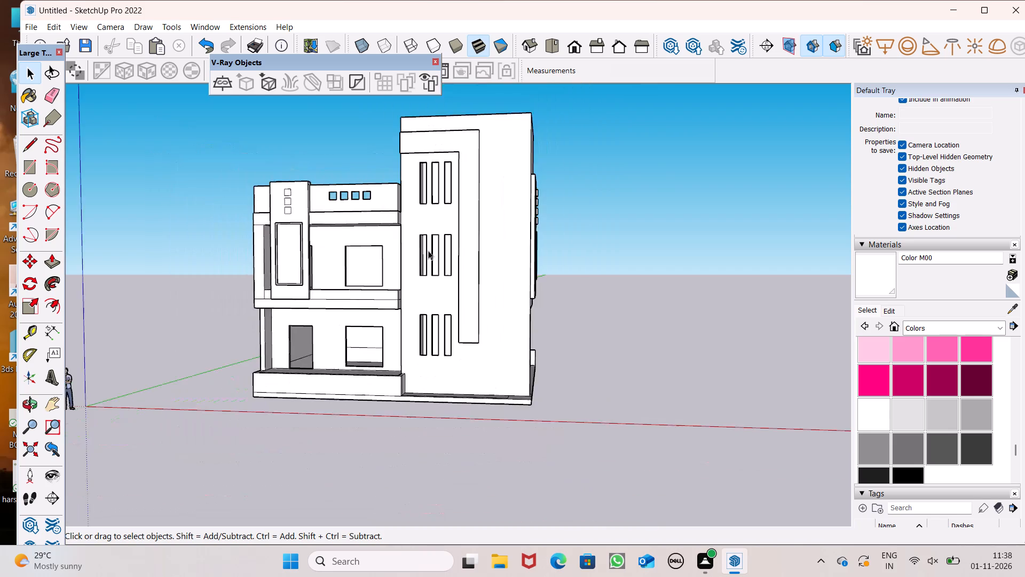
middle_drag(457, 300, 472, 361)
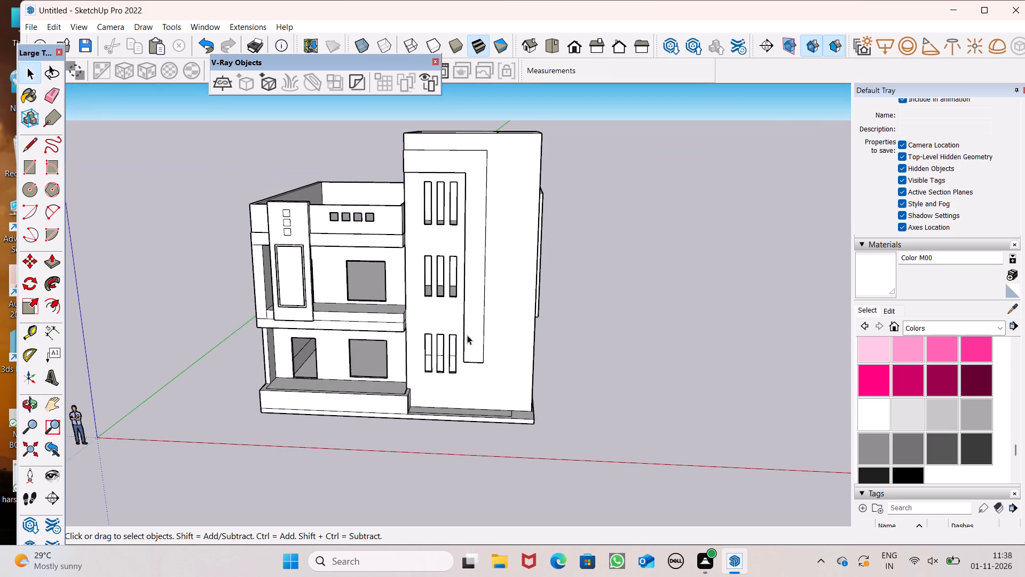
middle_drag(505, 299, 520, 256)
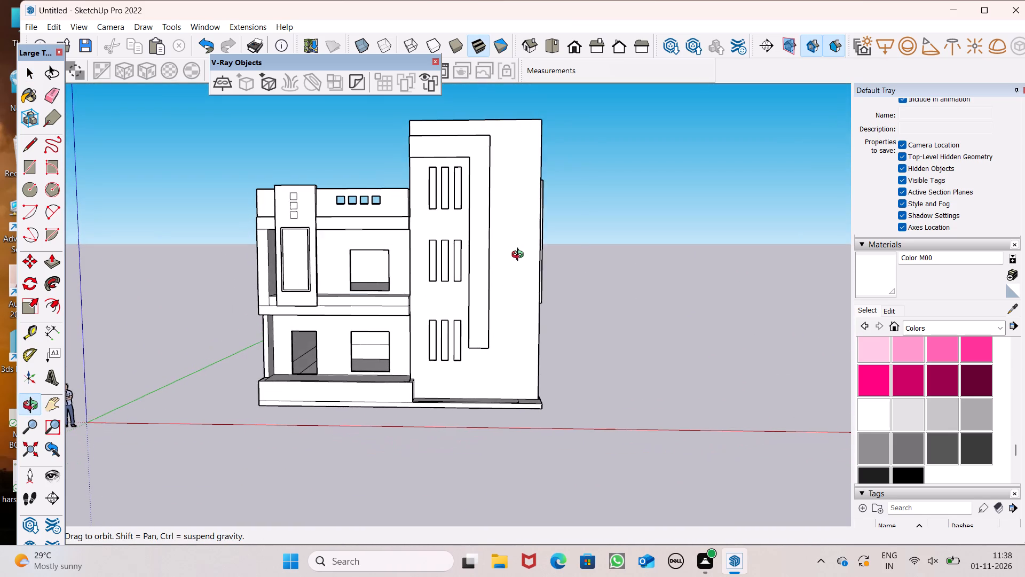
middle_drag(520, 256, 516, 268)
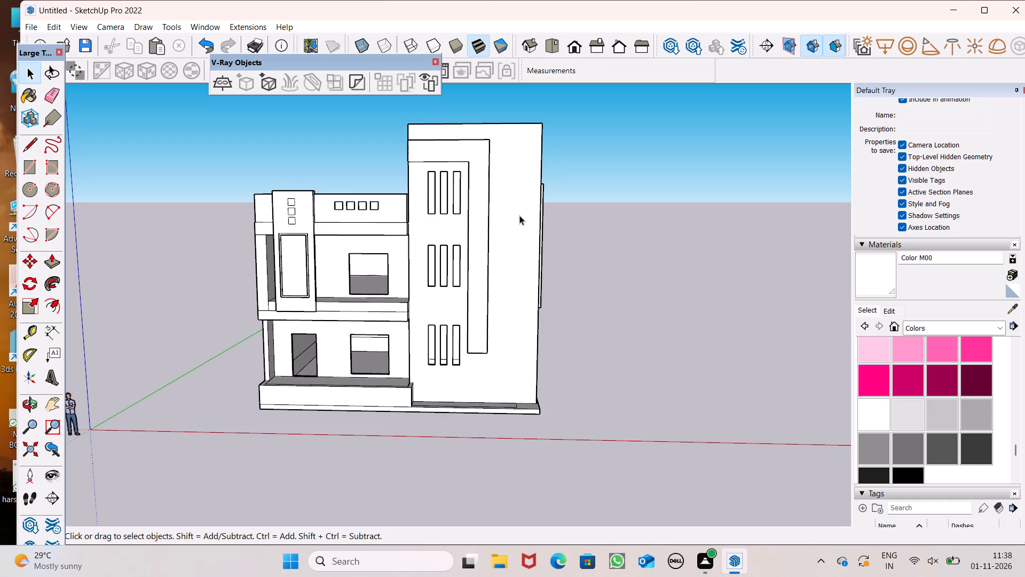
scroll(521, 203, up, 1)
scroll(482, 198, down, 2)
middle_drag(560, 236, 553, 250)
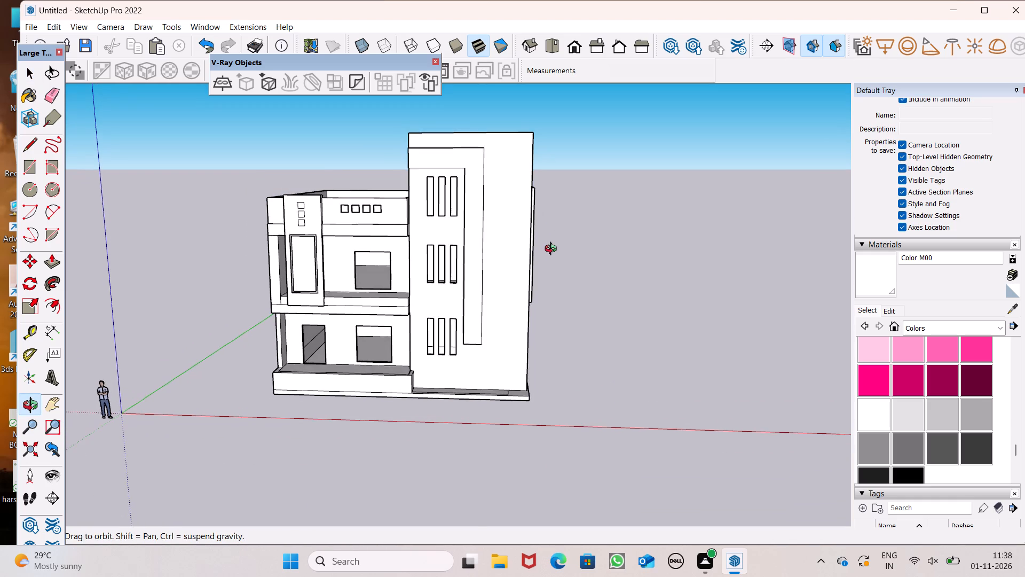
middle_drag(553, 250, 306, 247)
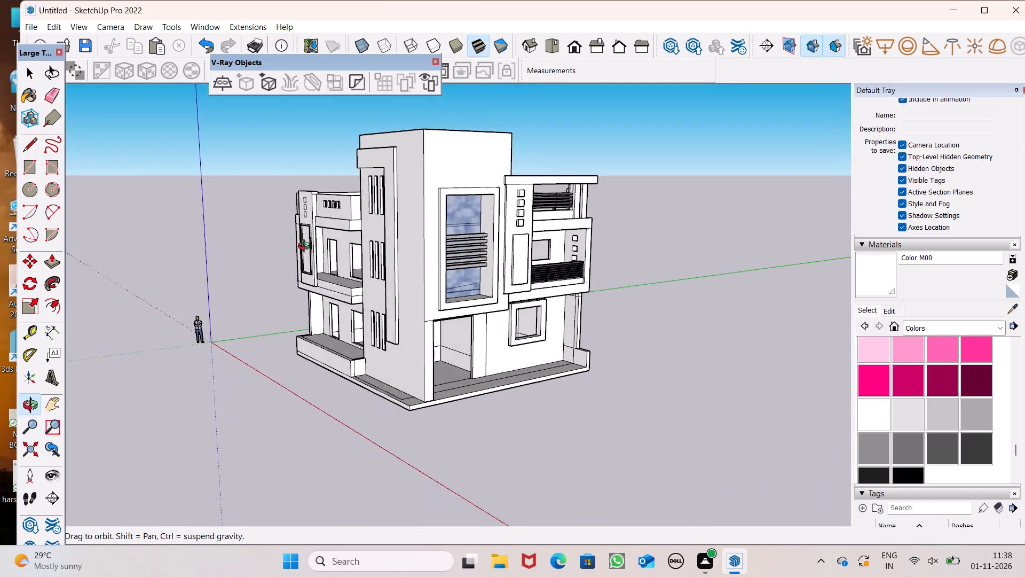
middle_drag(306, 247, 187, 310)
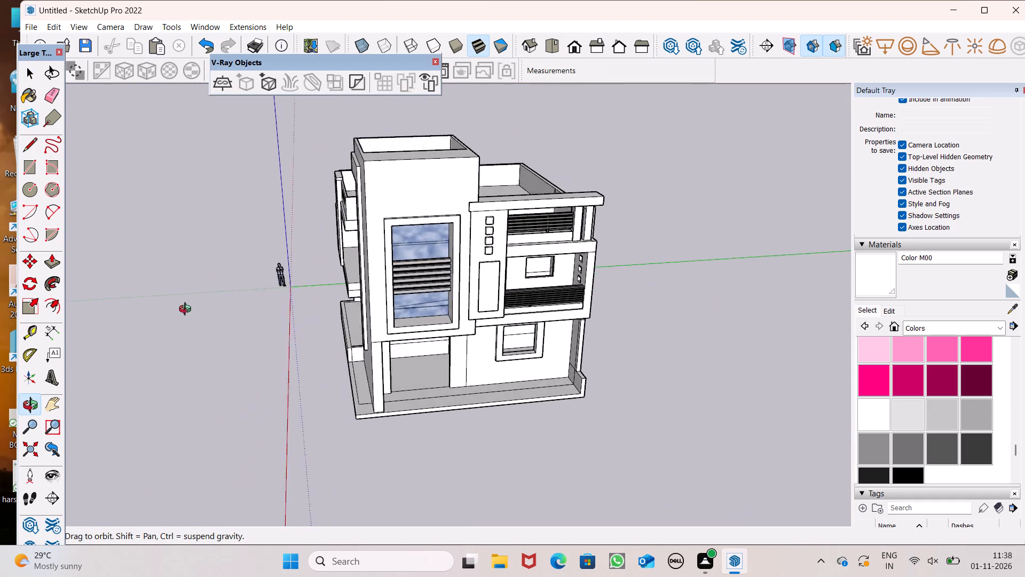
middle_drag(187, 310, 213, 401)
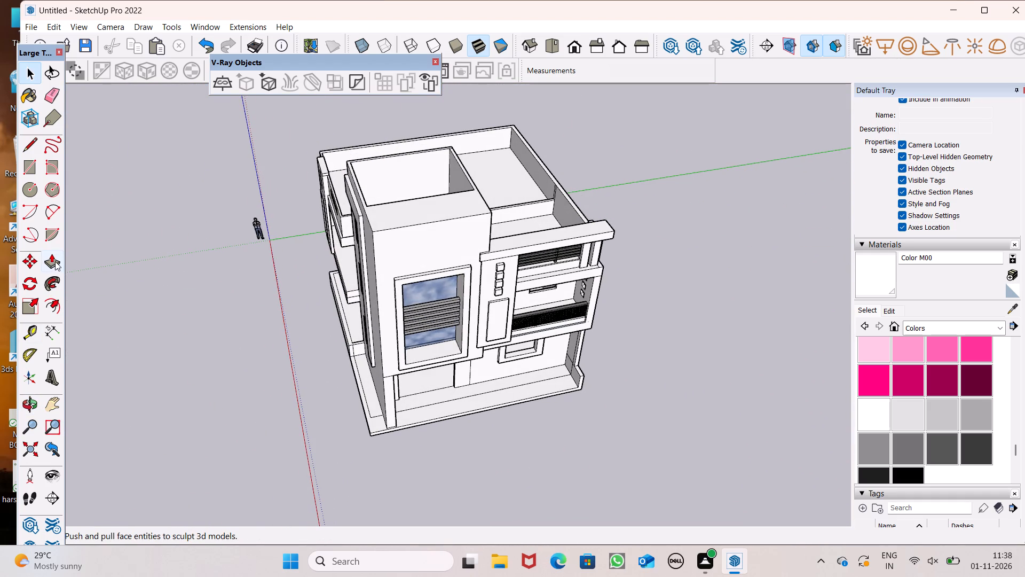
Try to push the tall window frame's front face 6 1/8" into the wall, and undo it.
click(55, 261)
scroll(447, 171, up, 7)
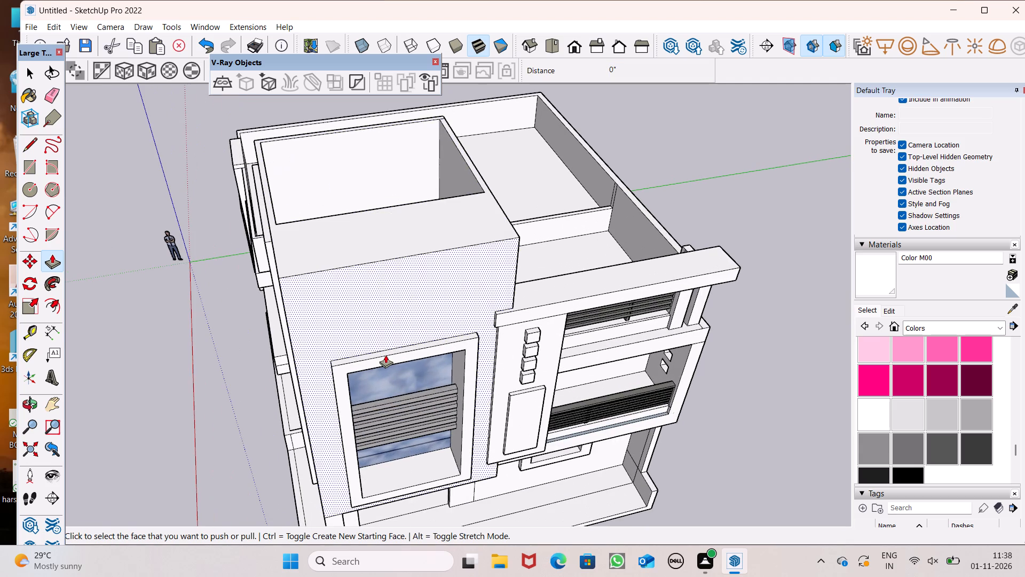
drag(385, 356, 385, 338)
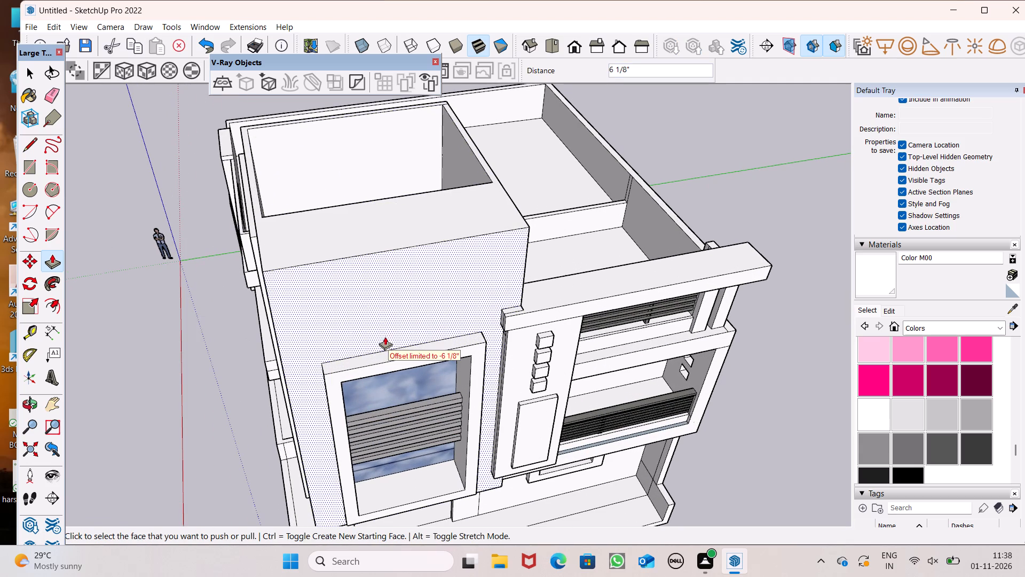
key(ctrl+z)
Push/Pull the top face of the tall window's projecting frame upward along the wall.
scroll(373, 360, up, 4)
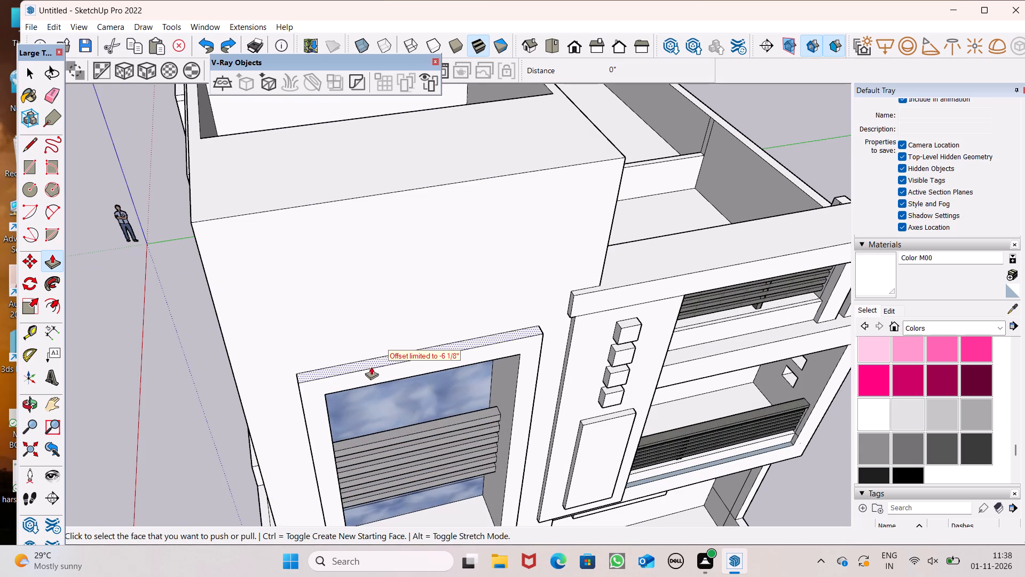
drag(370, 365, 371, 309)
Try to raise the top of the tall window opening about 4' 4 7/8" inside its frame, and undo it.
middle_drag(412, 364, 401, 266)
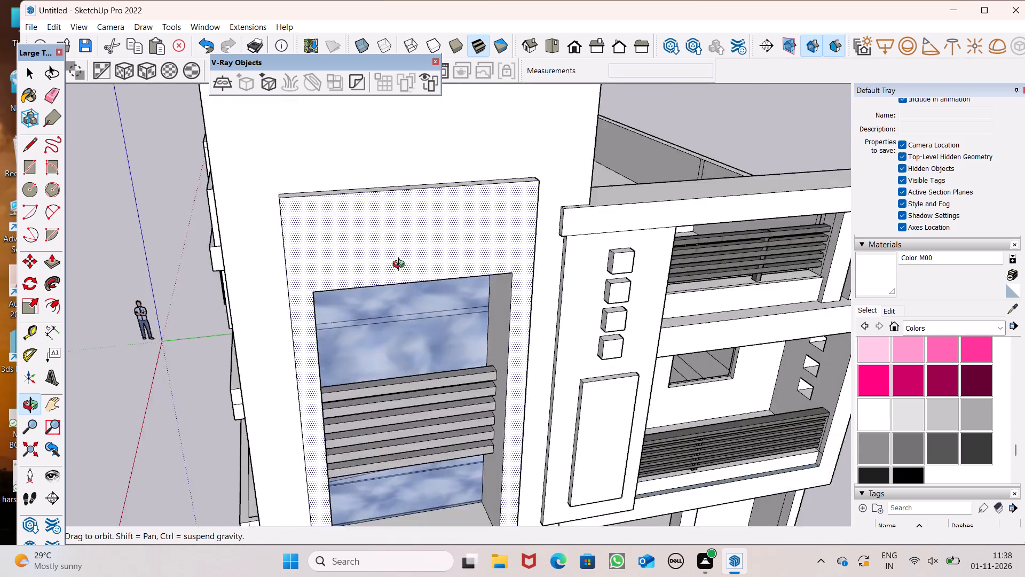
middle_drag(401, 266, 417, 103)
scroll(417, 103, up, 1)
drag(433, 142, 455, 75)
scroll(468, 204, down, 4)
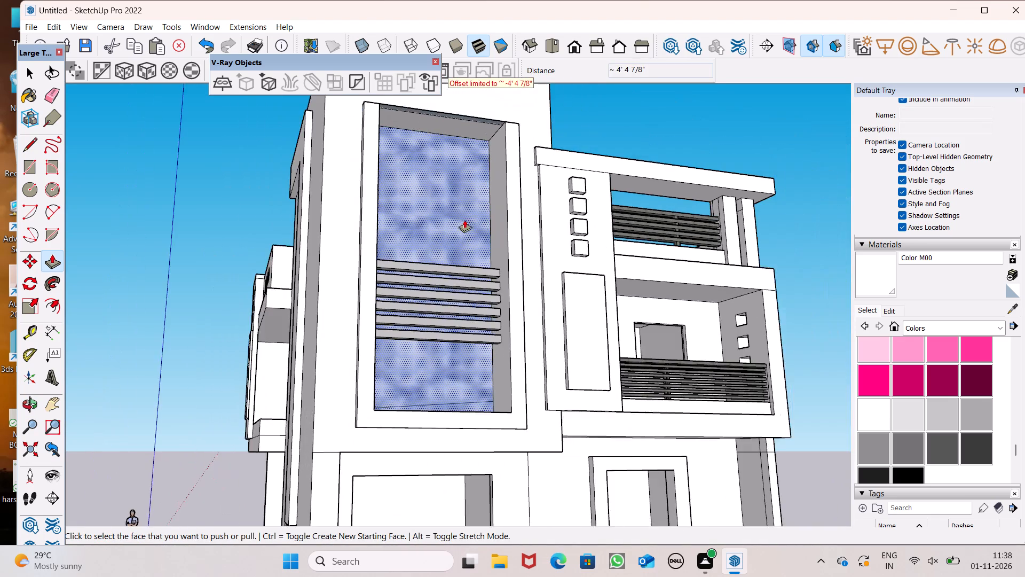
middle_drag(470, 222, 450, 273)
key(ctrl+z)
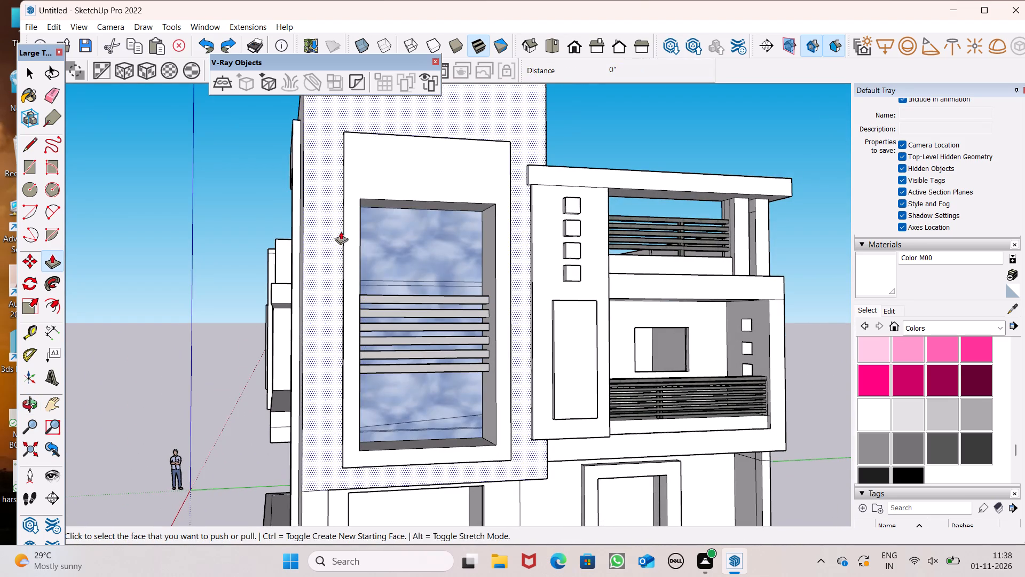
Push/Pull the underside at the top of the tall window opening up about 3' 1 1/2".
scroll(396, 264, up, 1)
drag(426, 203, 429, 155)
Draw a small rectangle about 1' 1 7/16" by 10 5/8" on the raised band beside the upper slots, touching its outer vertical edge.
scroll(462, 316, down, 5)
middle_drag(457, 364, 751, 420)
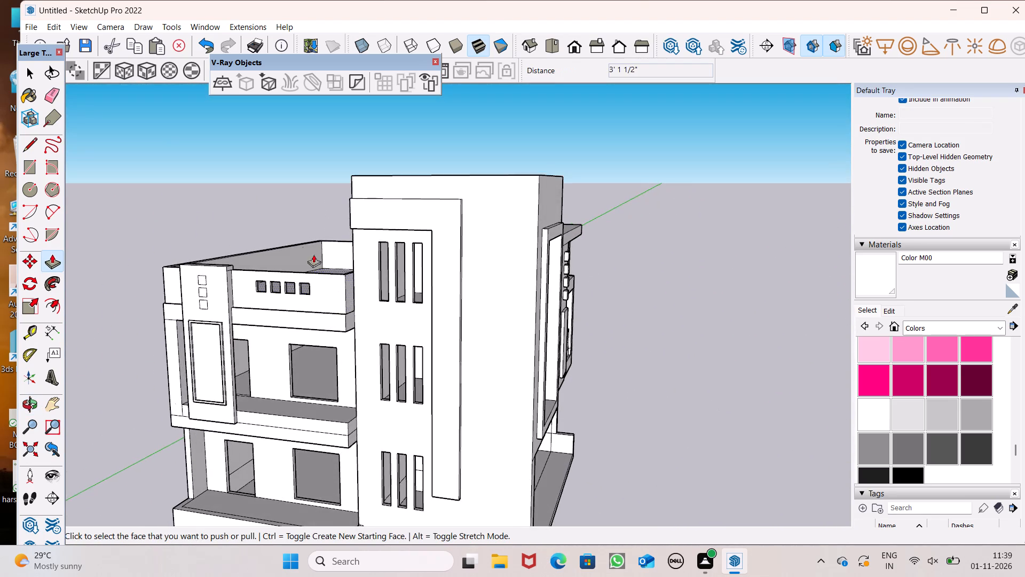
scroll(293, 232, down, 3)
middle_drag(241, 180, 305, 190)
scroll(278, 156, down, 1)
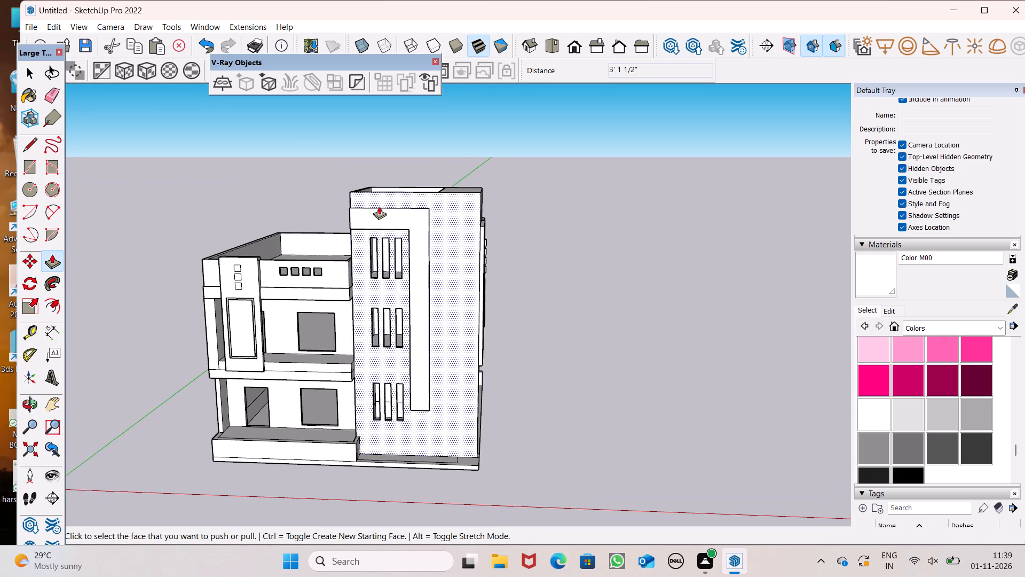
middle_drag(380, 206, 371, 198)
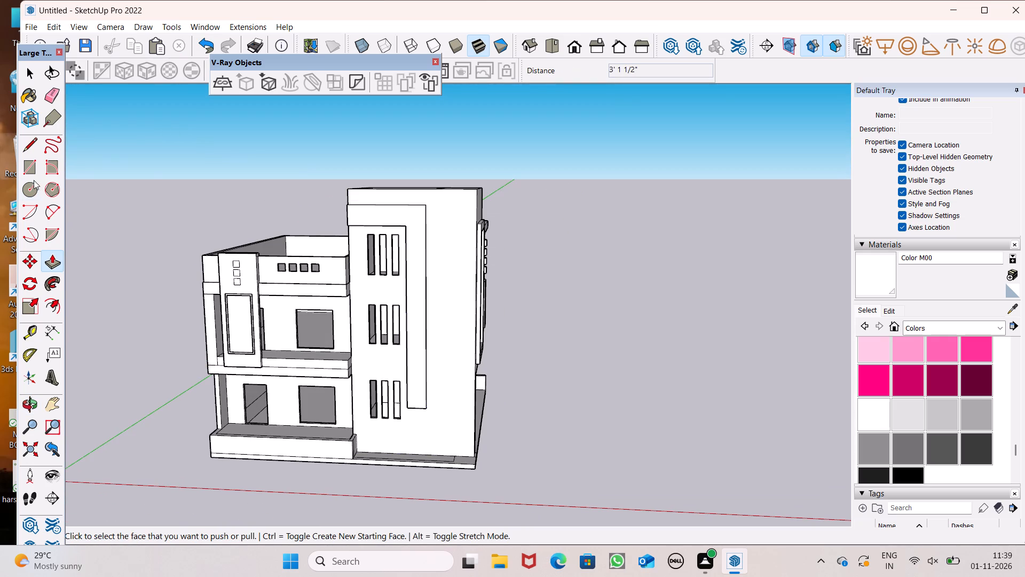
click(31, 169)
scroll(367, 79, down, 2)
middle_drag(376, 121, 382, 138)
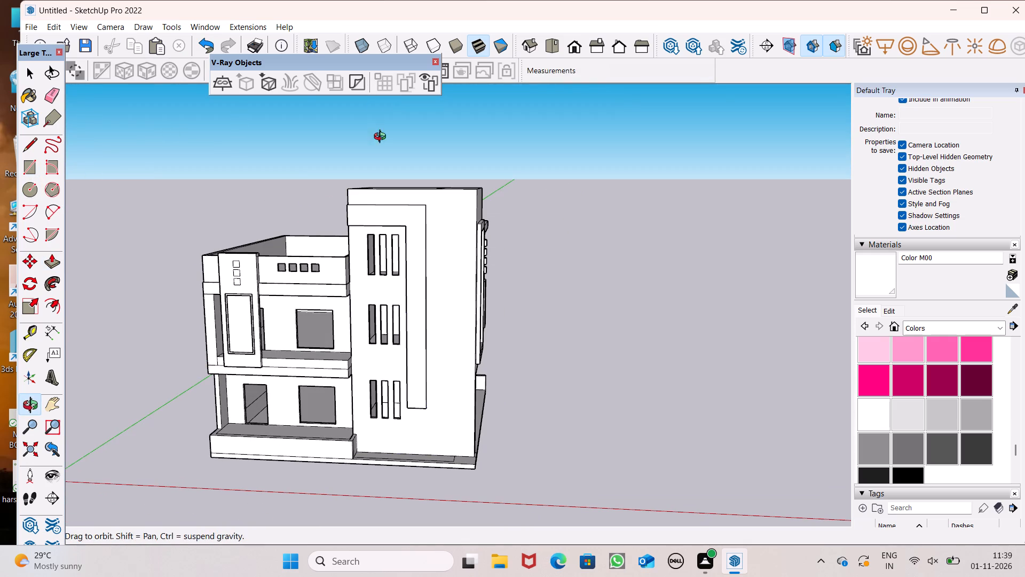
middle_drag(382, 138, 391, 166)
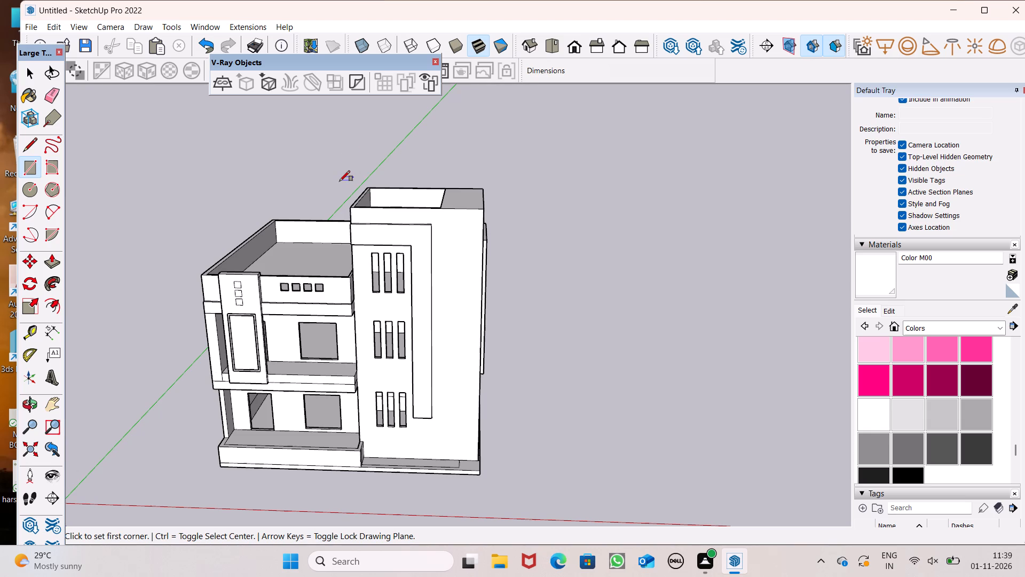
middle_drag(440, 364, 438, 328)
scroll(431, 309, up, 3)
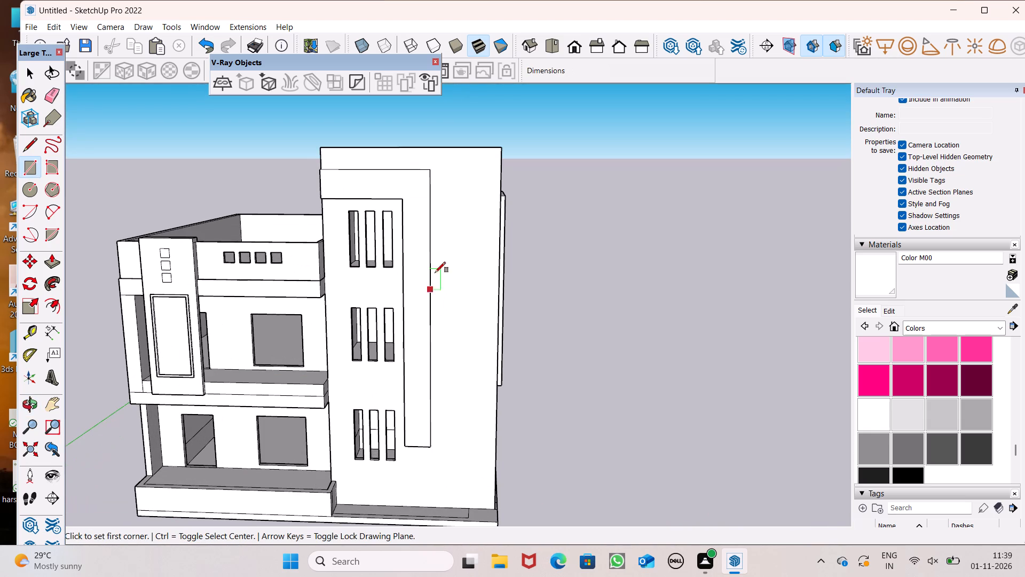
scroll(431, 236, up, 3)
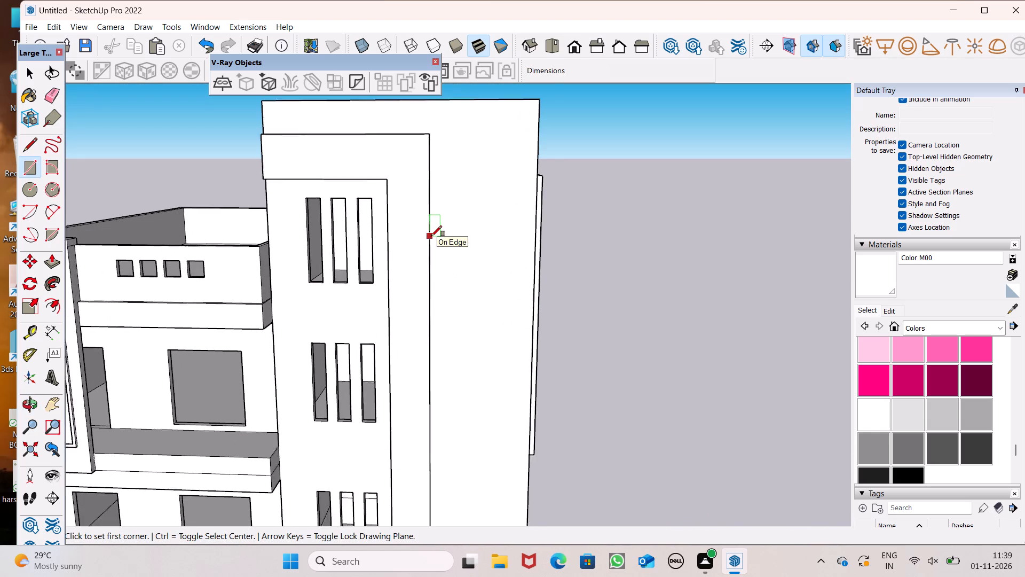
scroll(431, 236, up, 2)
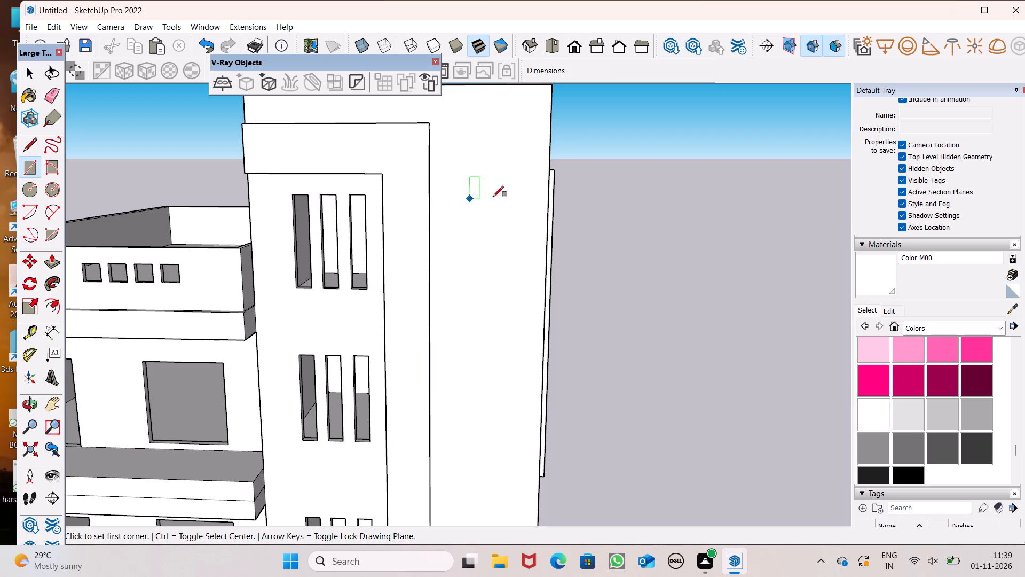
scroll(462, 187, down, 2)
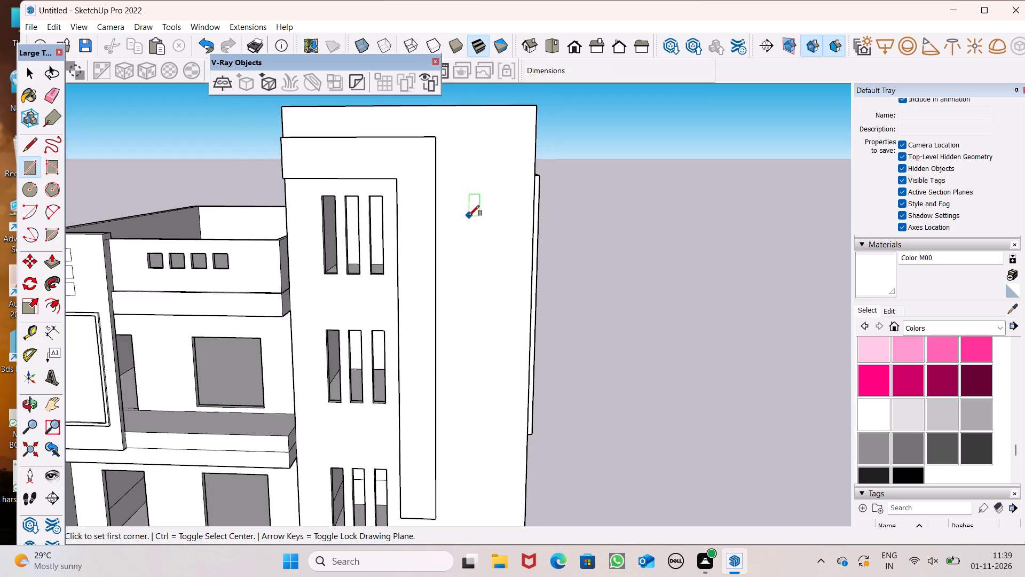
scroll(469, 216, down, 1)
middle_drag(502, 250, 473, 267)
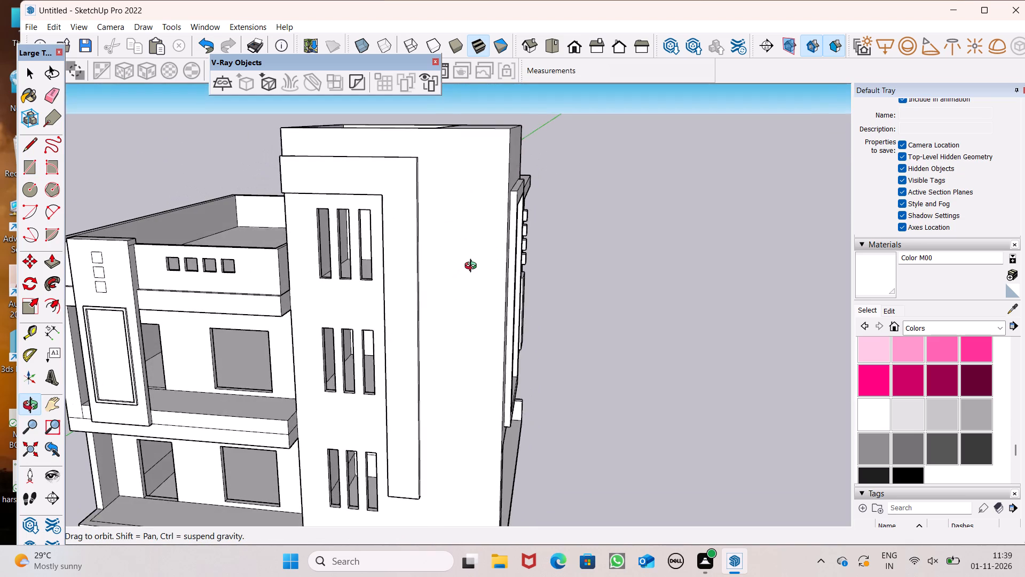
middle_drag(473, 267, 481, 269)
scroll(447, 240, up, 2)
scroll(447, 238, down, 2)
middle_drag(443, 256, 446, 279)
scroll(438, 256, up, 1)
scroll(422, 207, down, 1)
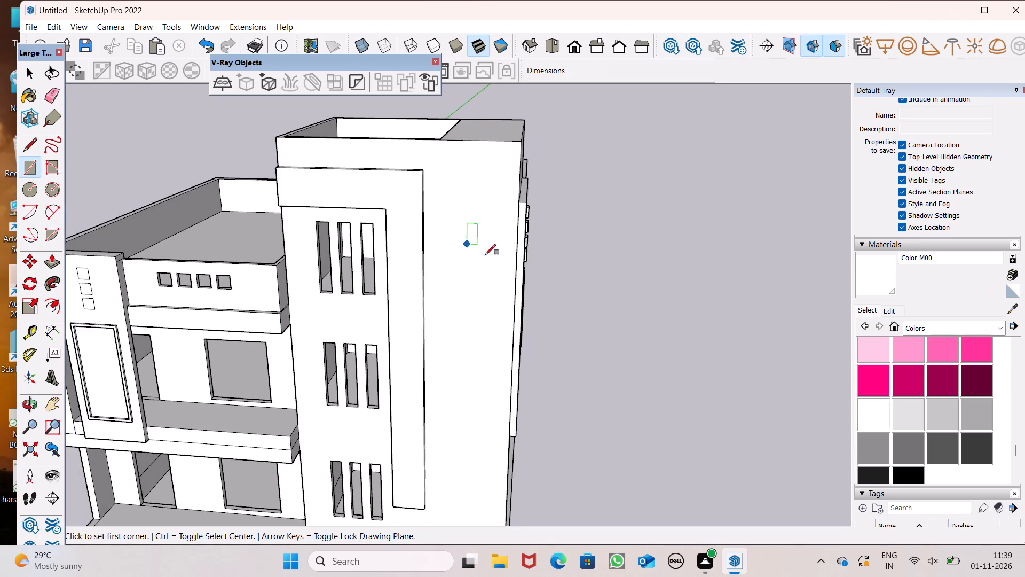
middle_drag(501, 265, 468, 253)
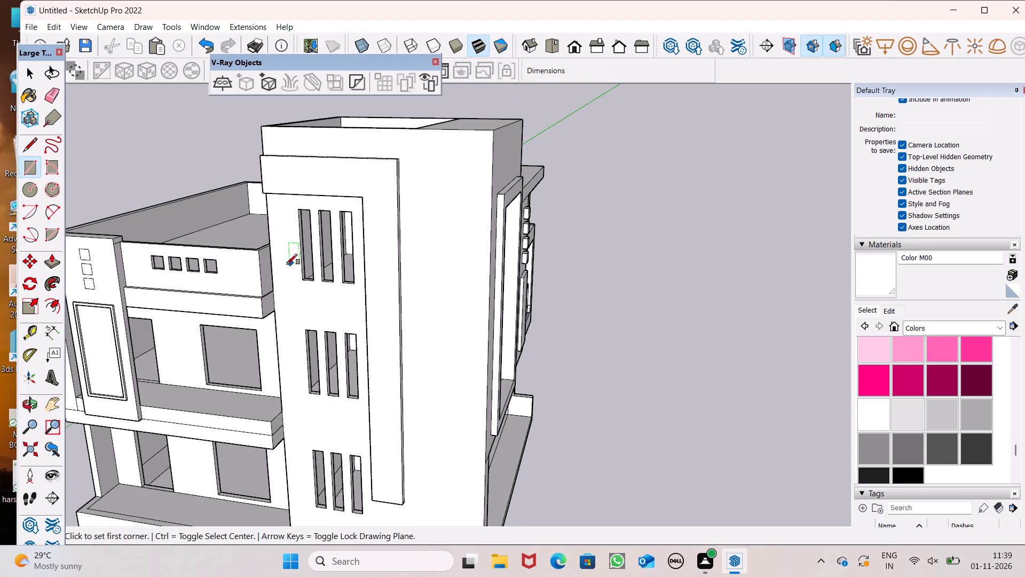
middle_drag(412, 331, 427, 324)
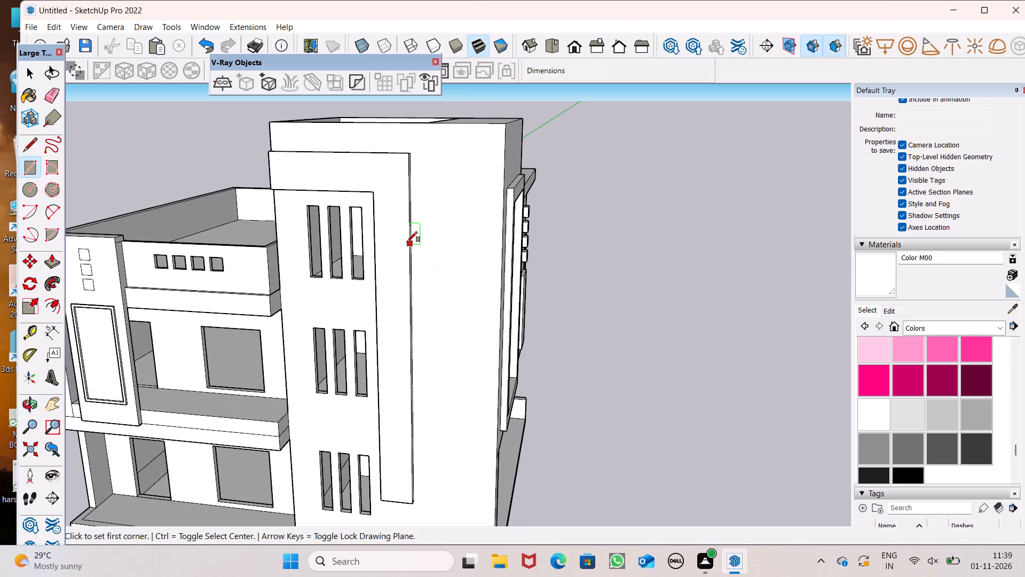
middle_drag(429, 264, 454, 246)
scroll(372, 220, down, 2)
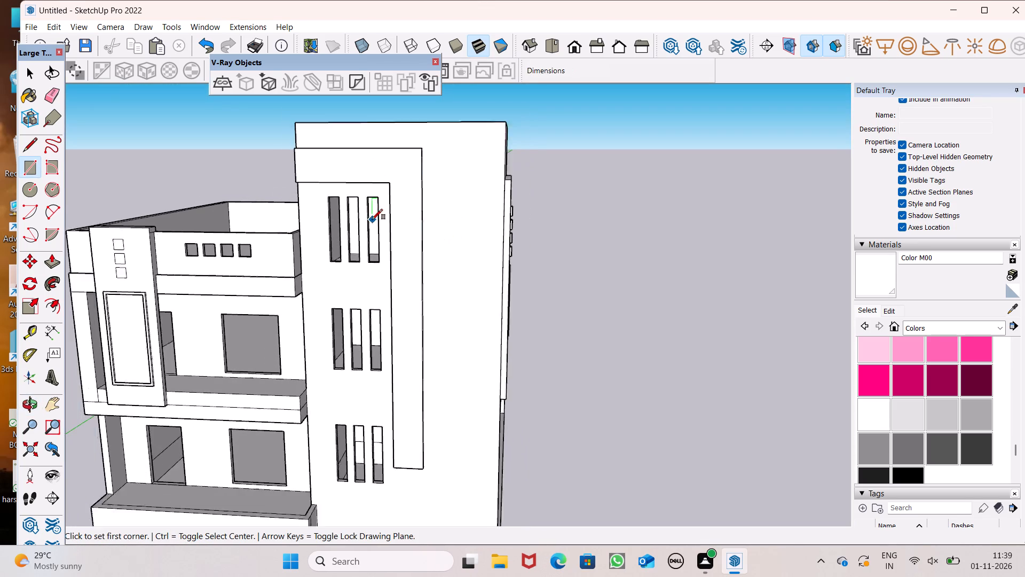
middle_drag(407, 254, 346, 315)
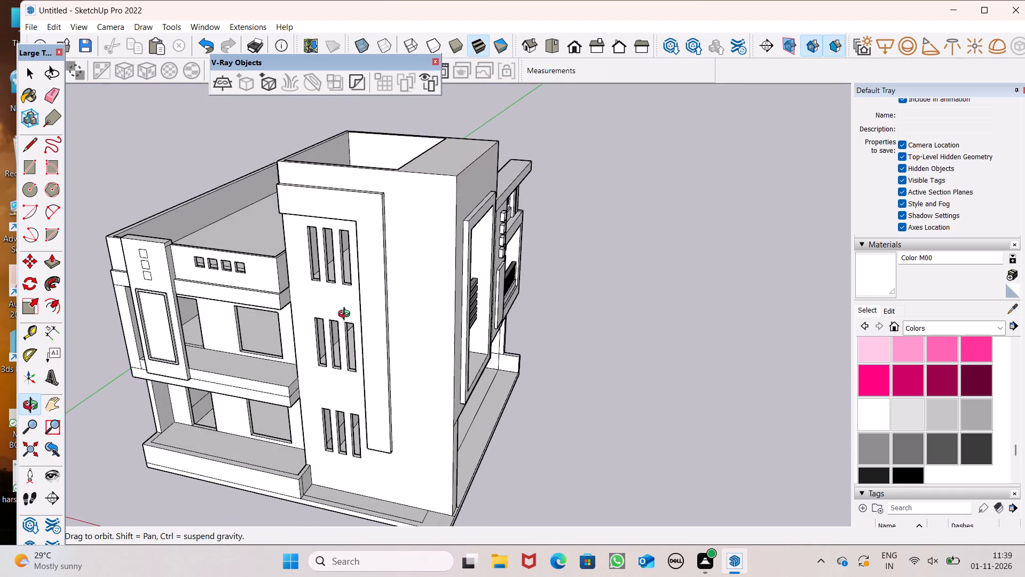
middle_drag(346, 315, 442, 263)
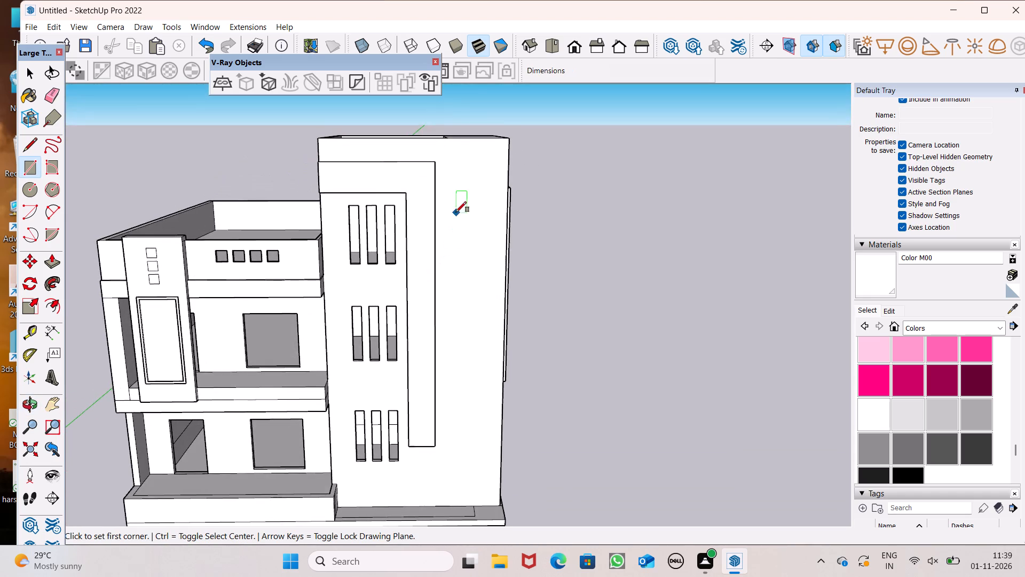
scroll(456, 212, up, 8)
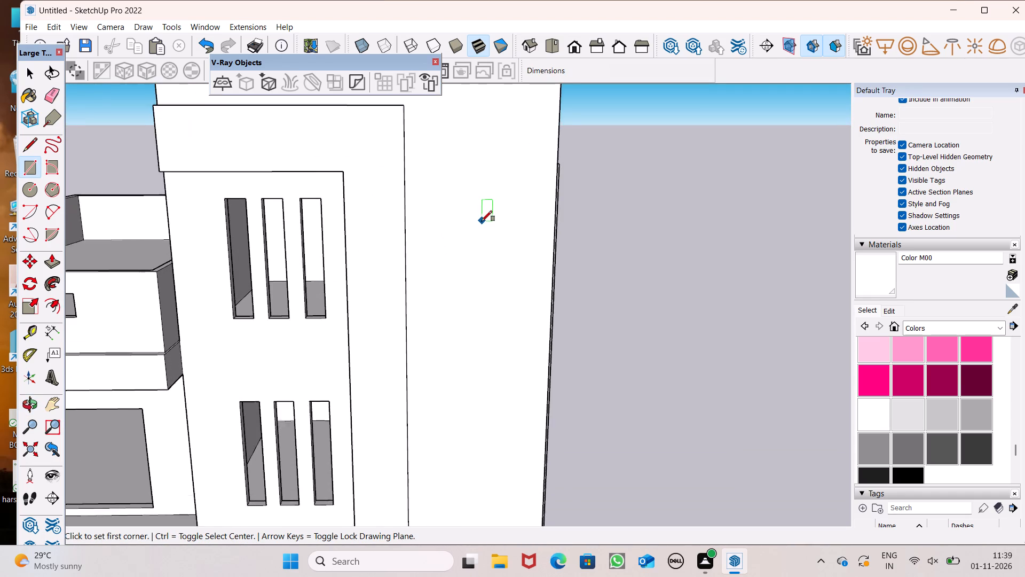
scroll(375, 225, up, 1)
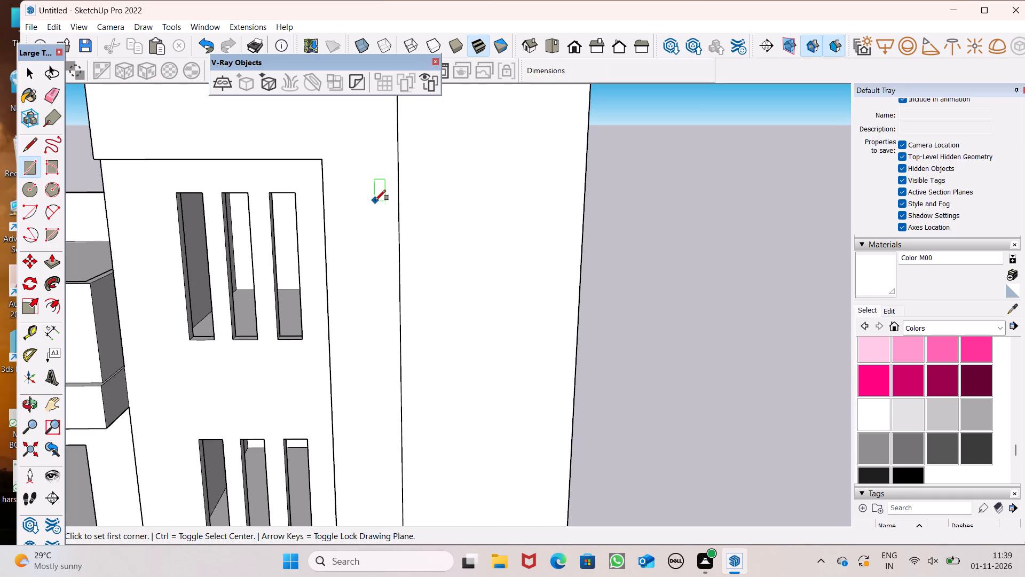
click(370, 200)
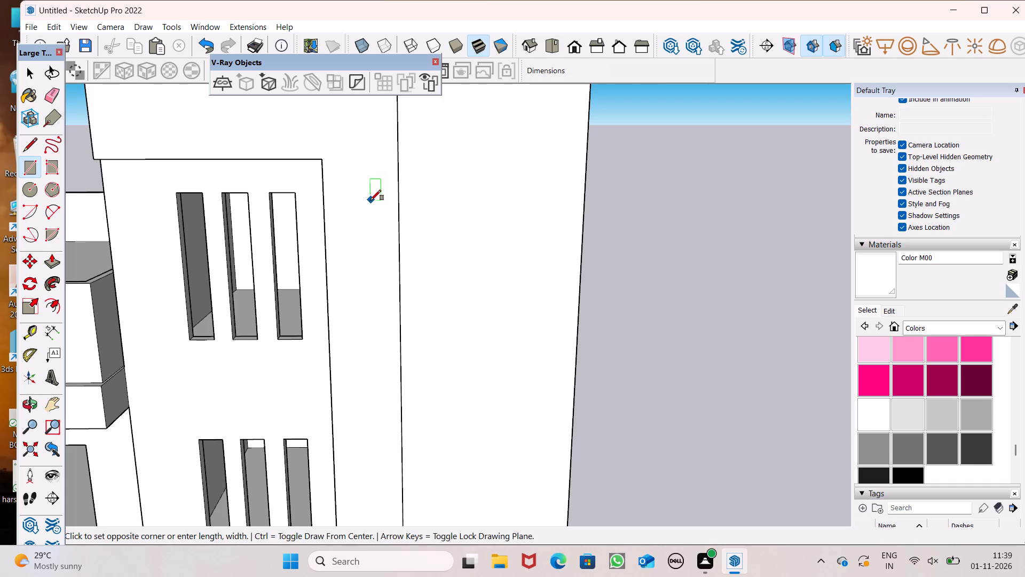
click(399, 222)
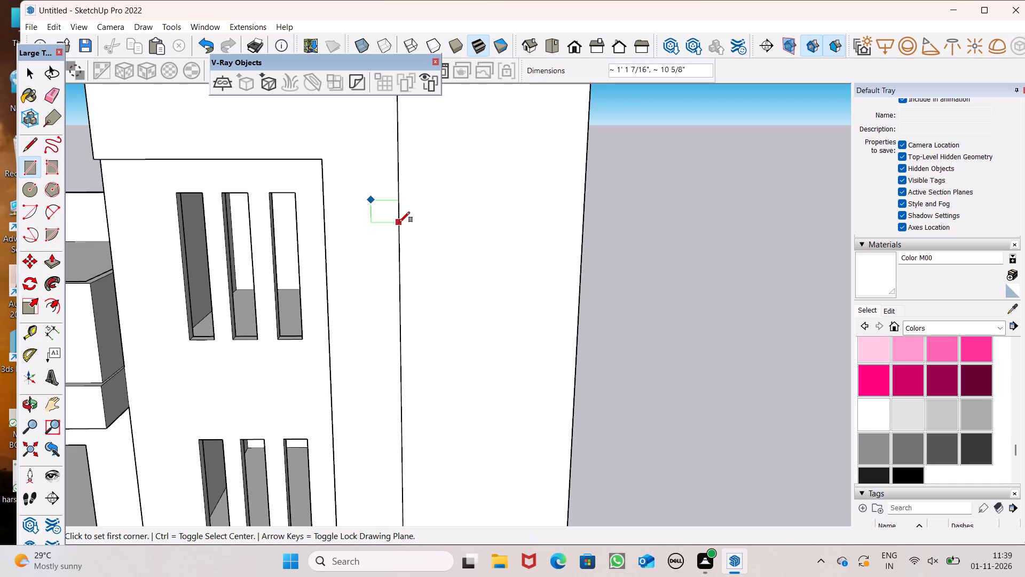
Copy the small rectangle down the band's outer edge by about 3', and add another copy below at similar spacing.
key(space)
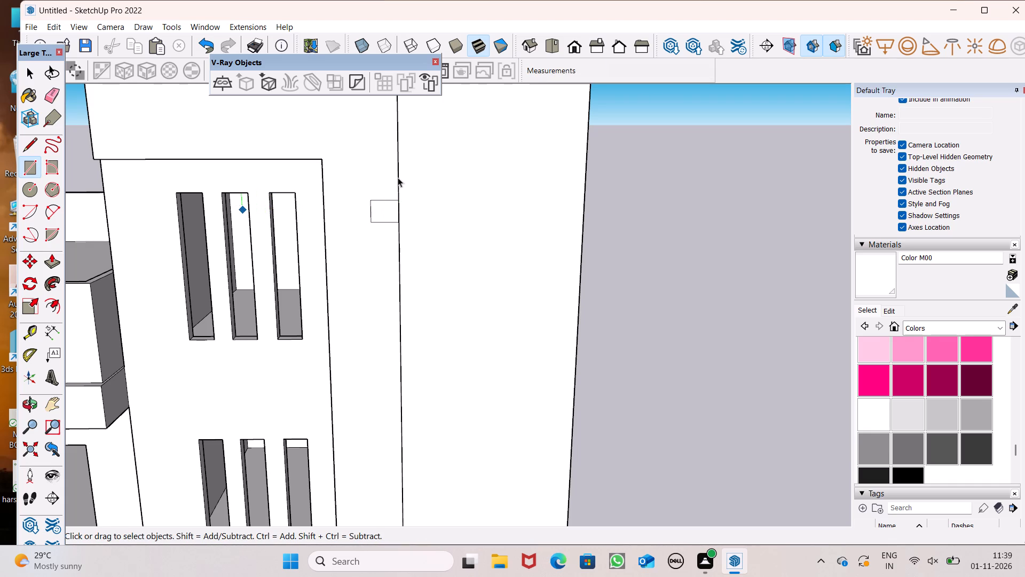
double_click(387, 207)
scroll(387, 207, down, 3)
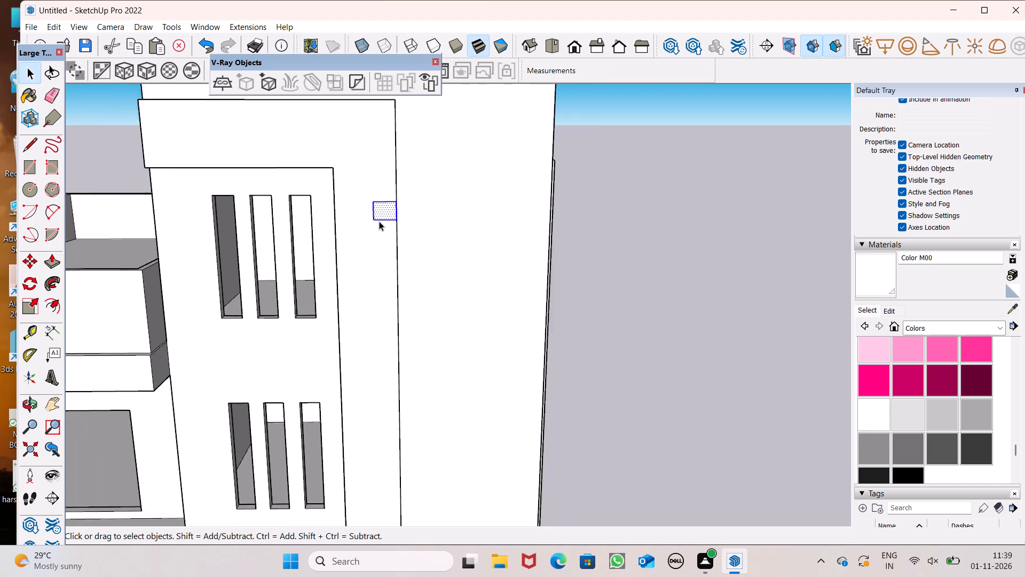
scroll(379, 221, down, 2)
key(m)
key(Return)
scroll(377, 228, down, 3)
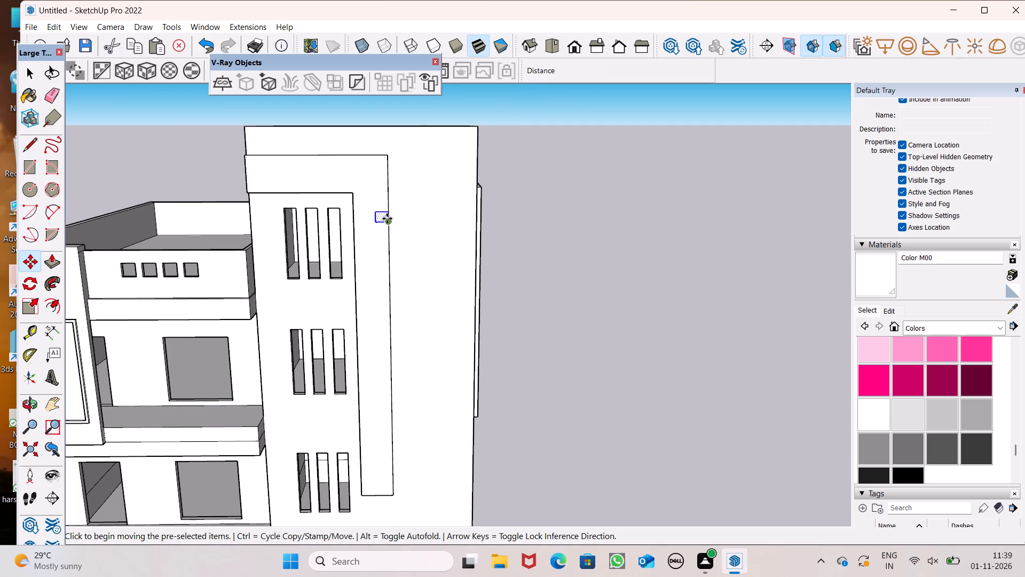
drag(385, 218, 387, 259)
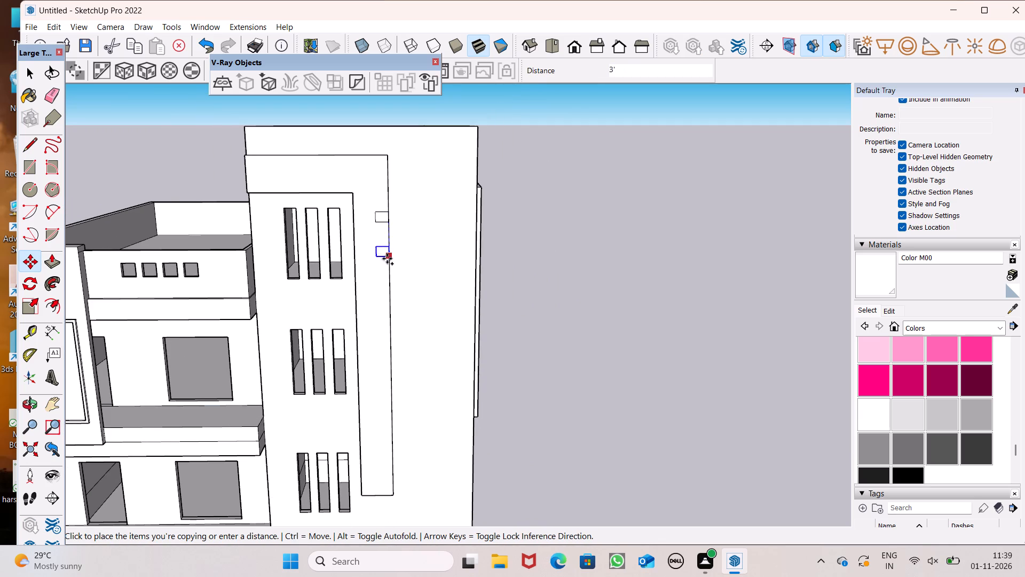
drag(387, 259, 387, 259)
drag(384, 254, 387, 293)
key(space)
click(569, 279)
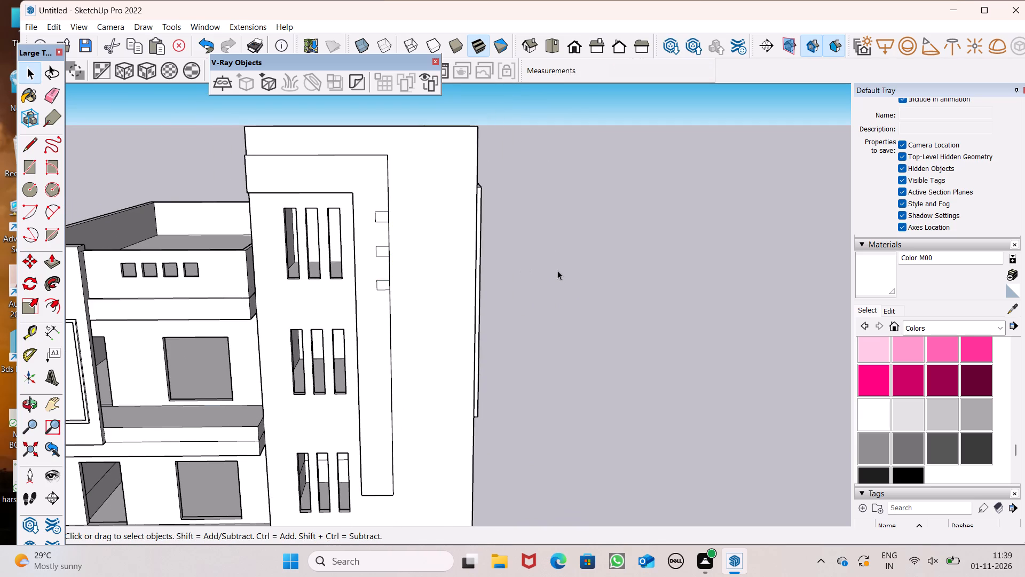
Examine the slotted facade as a whole with the three small rectangles on the raised band.
scroll(550, 246, down, 4)
middle_drag(557, 228, 558, 235)
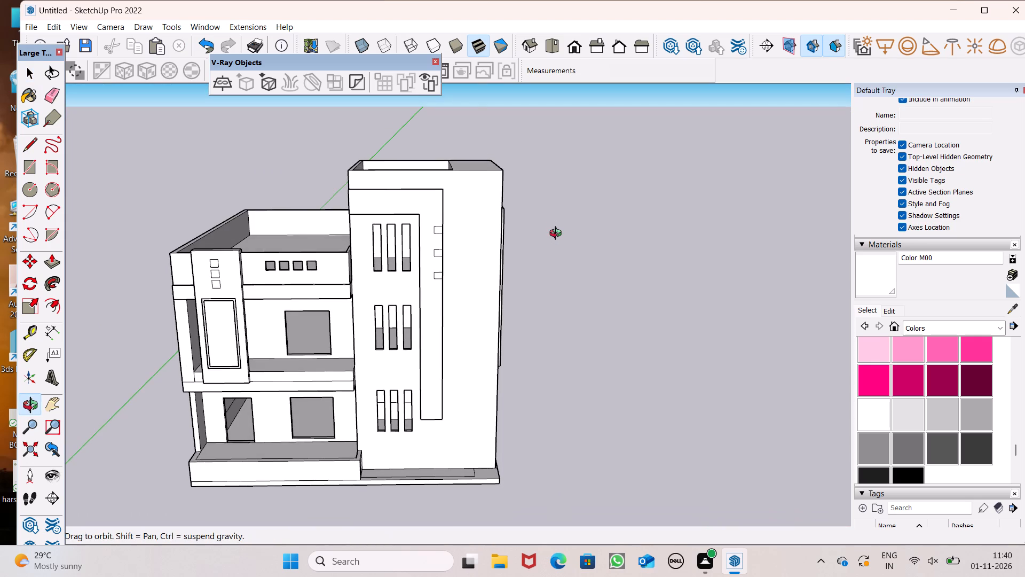
middle_drag(558, 235, 558, 234)
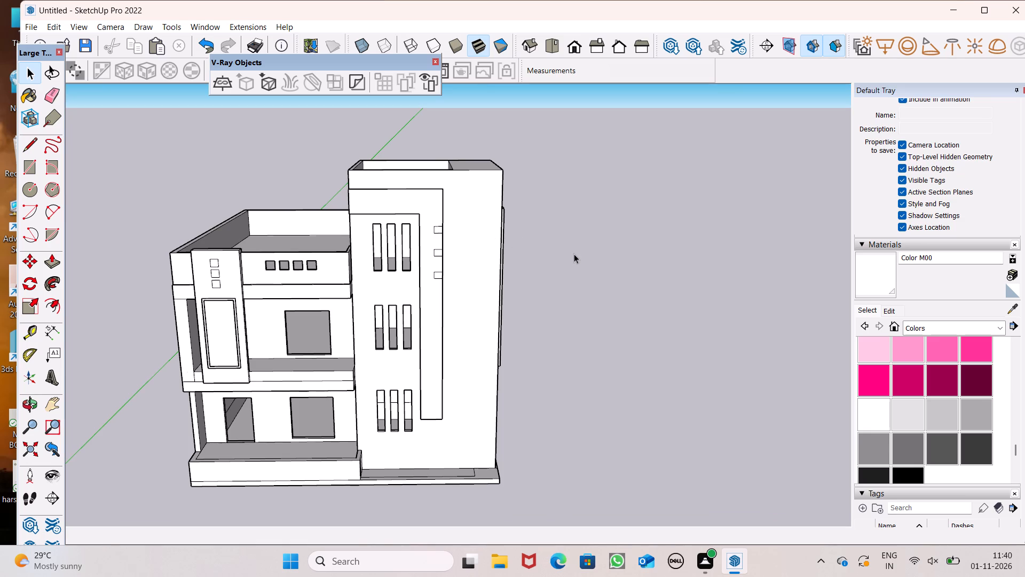
scroll(585, 179, down, 1)
middle_drag(599, 231, 602, 246)
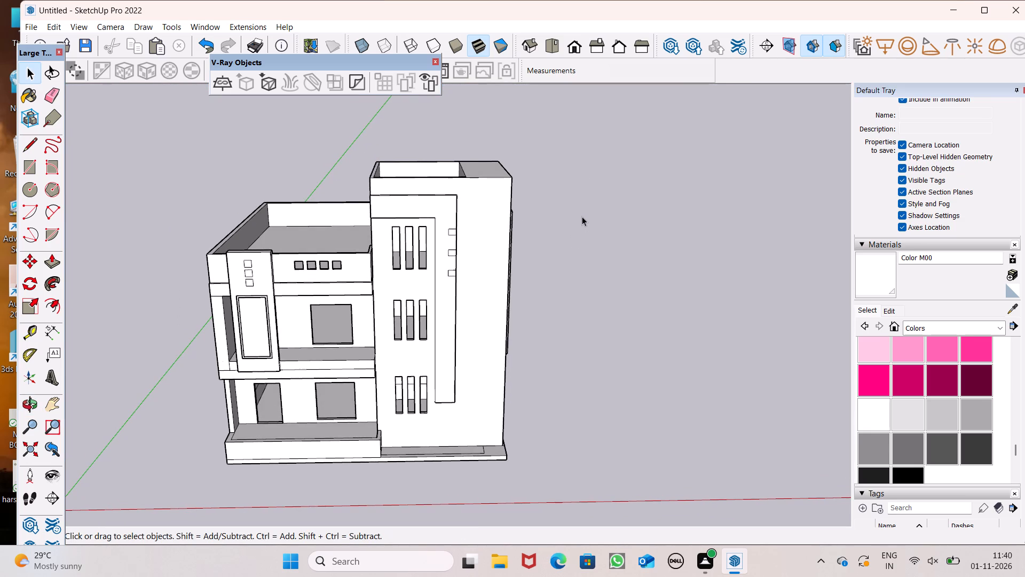
scroll(582, 215, down, 1)
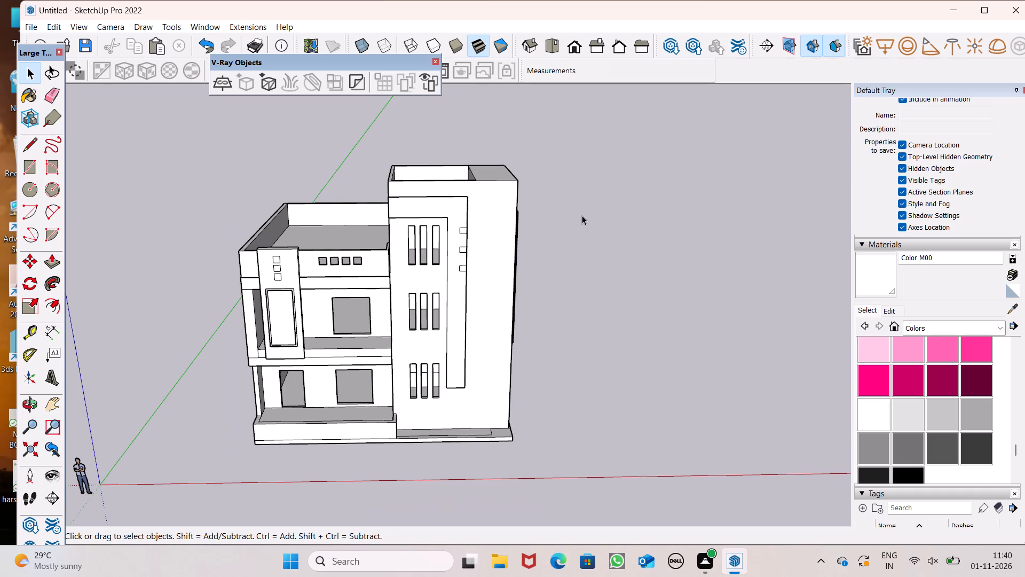
scroll(566, 194, down, 1)
middle_drag(591, 269, 570, 274)
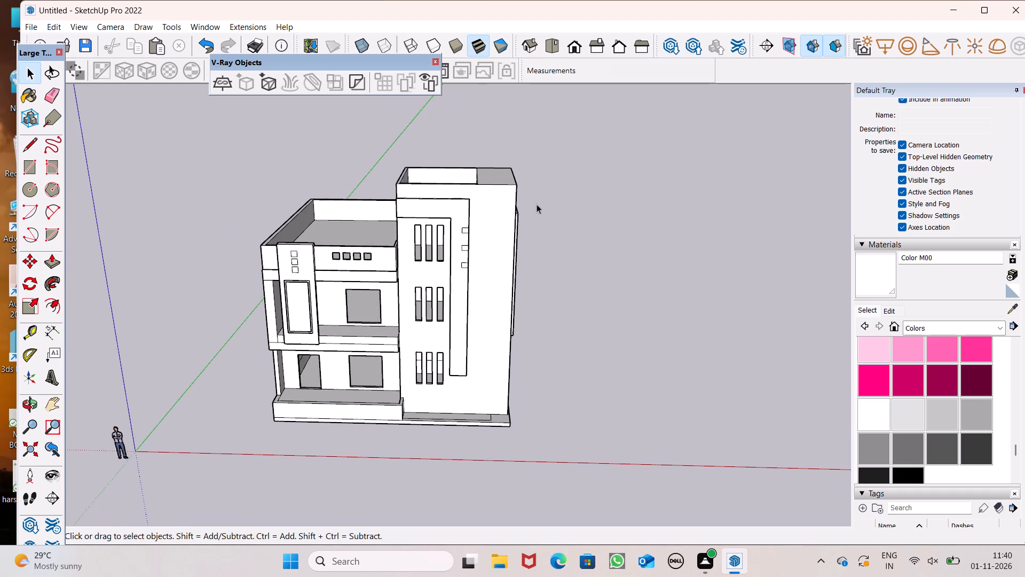
scroll(534, 198, down, 3)
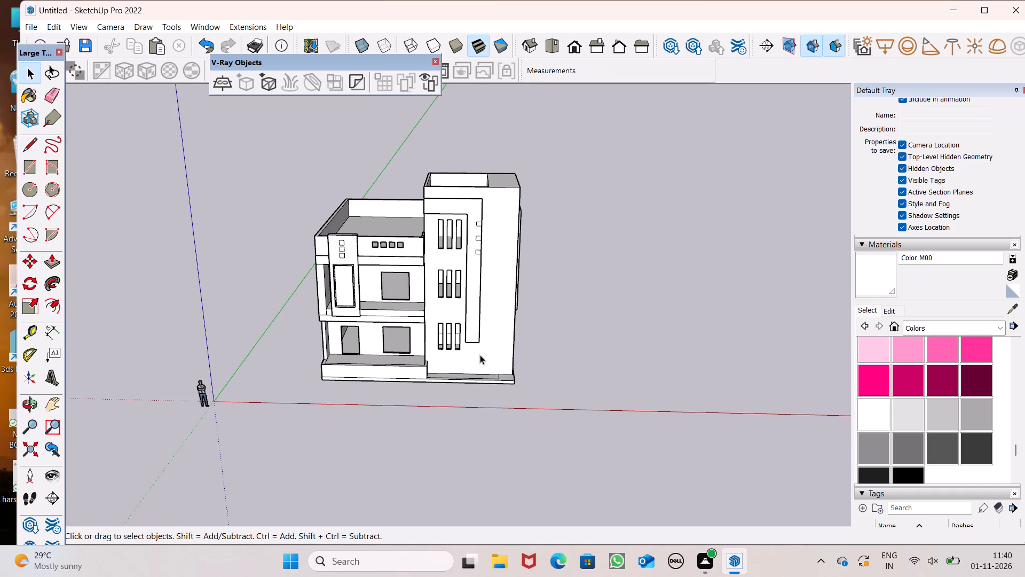
Copy the three small rectangles down the raised band's outer edge by about 10' 1/2", level with the middle slots.
scroll(493, 311, up, 3)
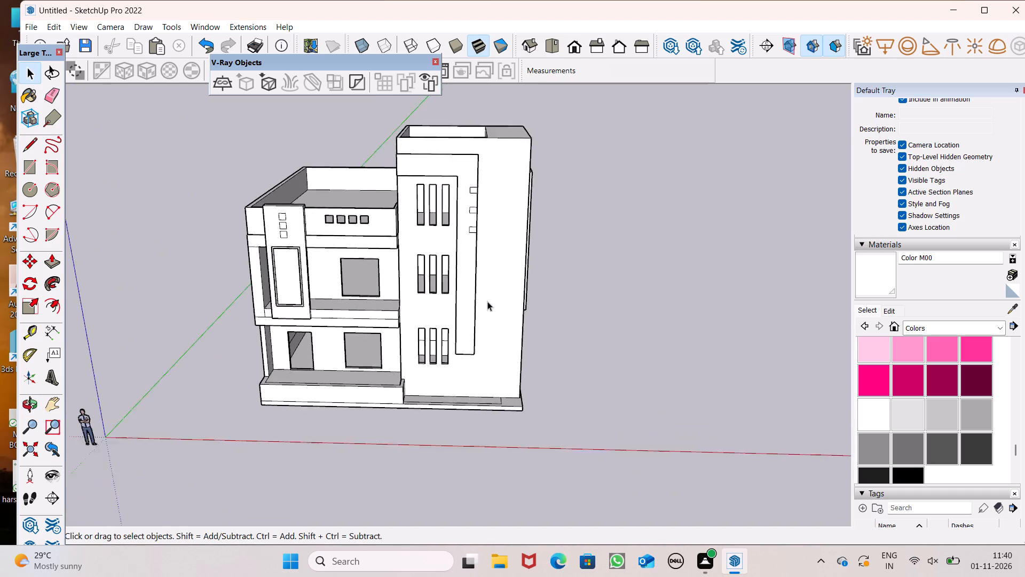
scroll(487, 301, up, 4)
scroll(510, 55, up, 3)
scroll(524, 166, down, 1)
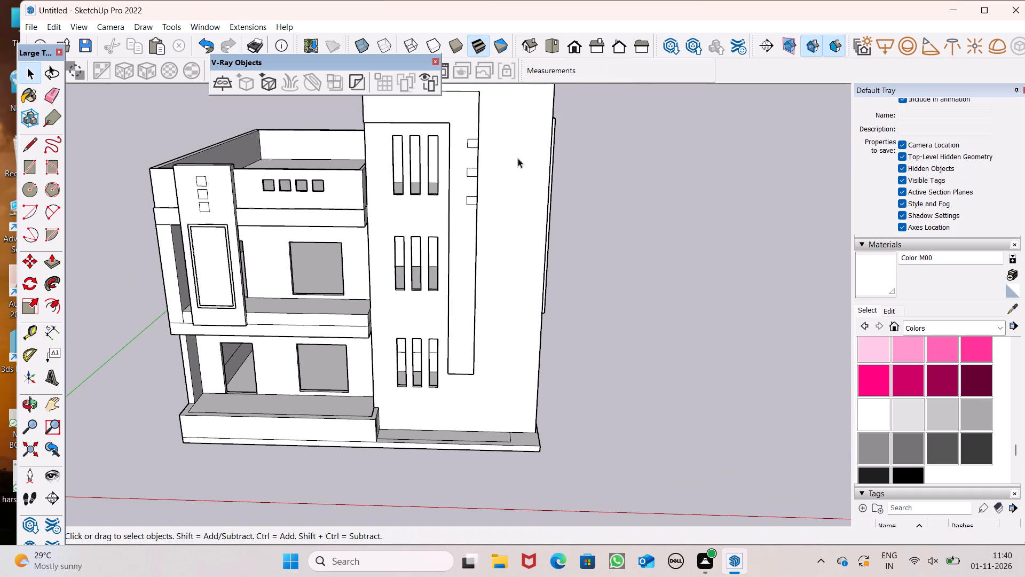
scroll(509, 116, up, 4)
scroll(441, 168, up, 4)
double_click(469, 150)
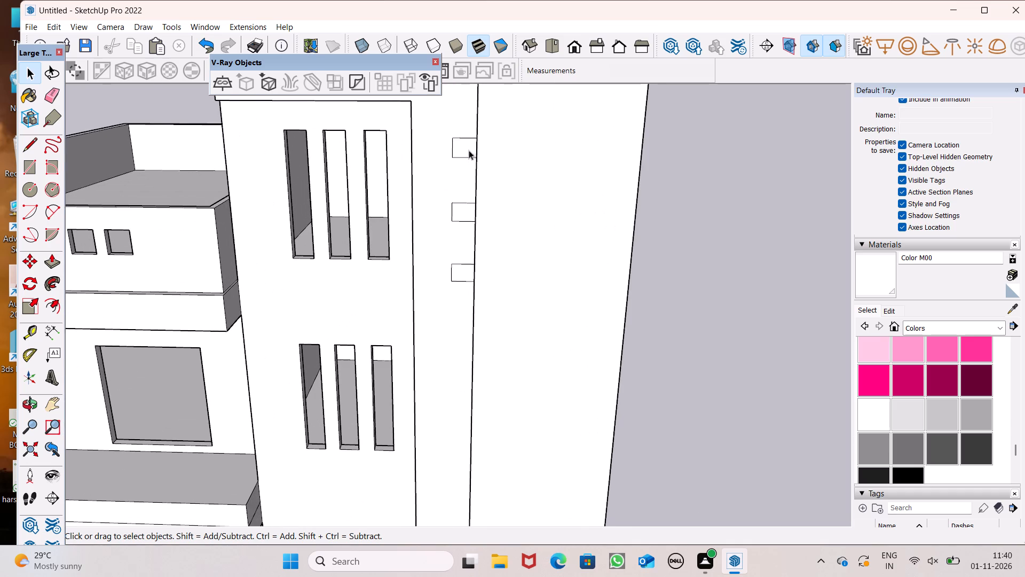
ctrl+double_click(466, 211)
ctrl+double_click(458, 270)
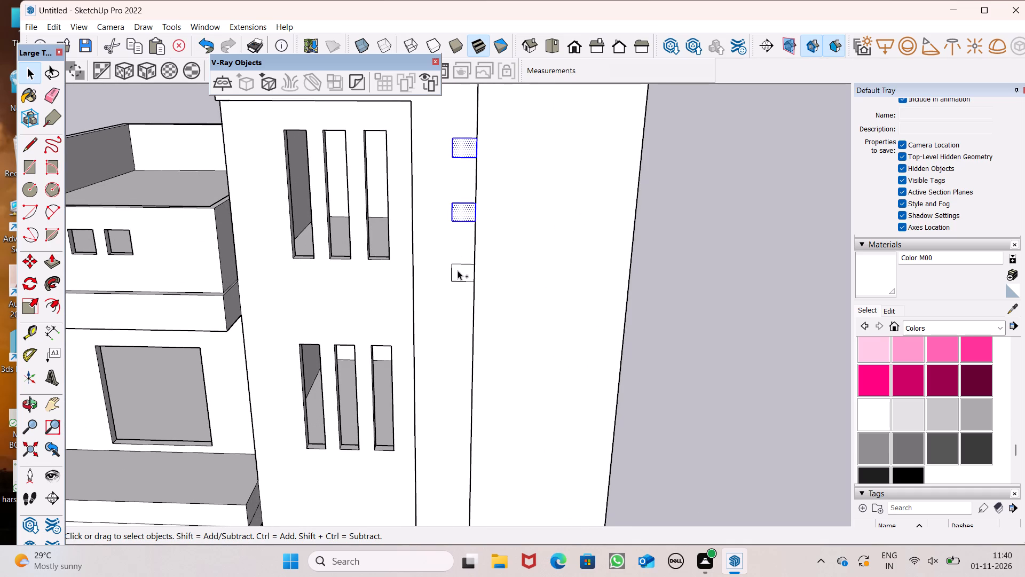
ctrl+scroll(447, 207, down, 9)
key(m)
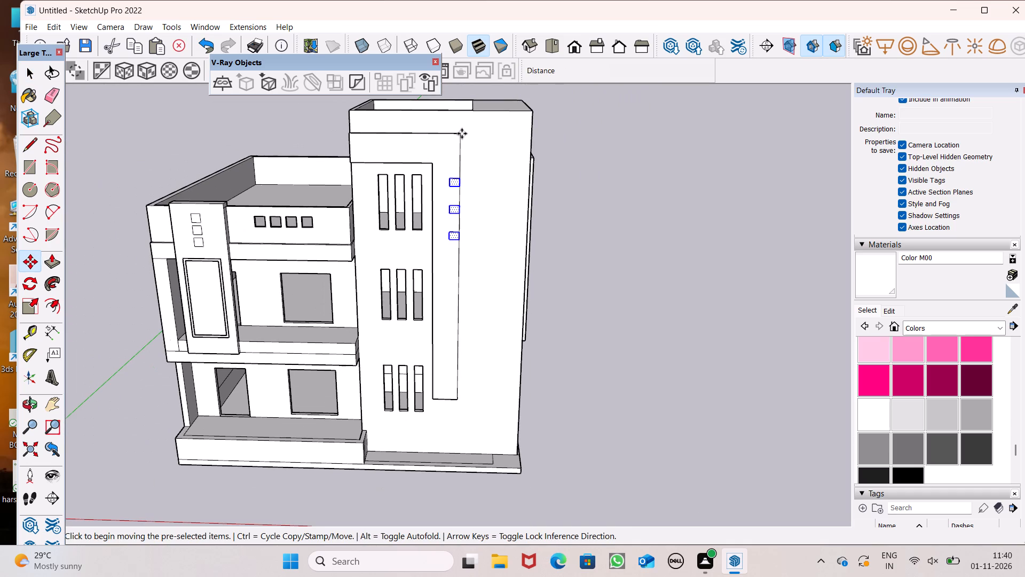
key(Return)
scroll(441, 371, up, 1)
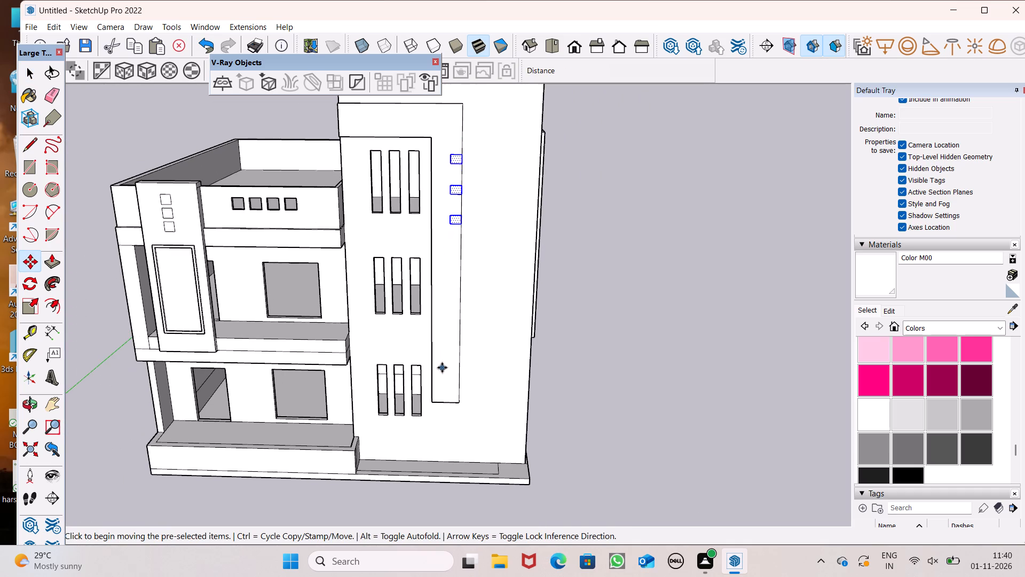
drag(460, 229, 460, 315)
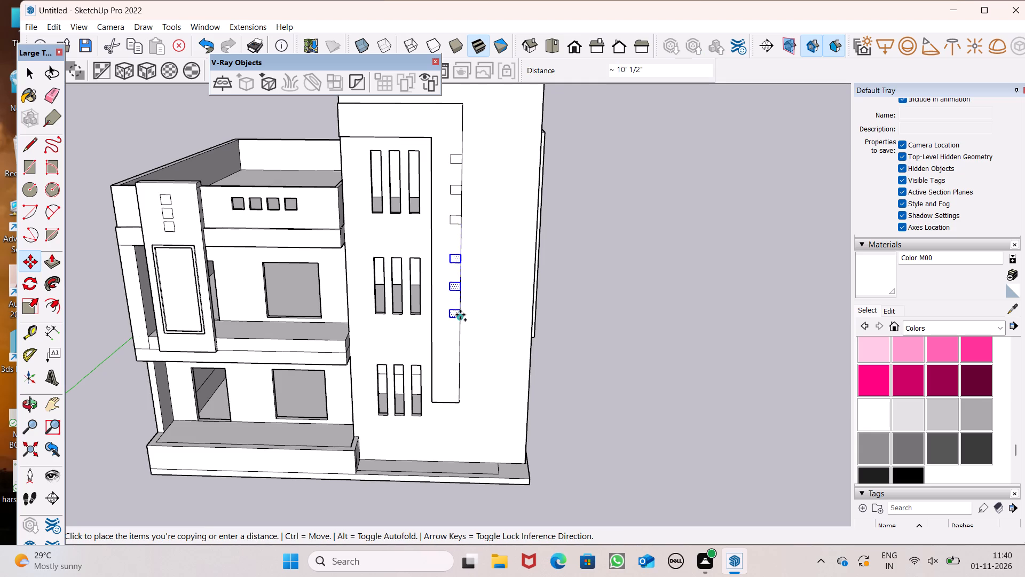
drag(460, 315, 459, 316)
scroll(452, 173, down, 4)
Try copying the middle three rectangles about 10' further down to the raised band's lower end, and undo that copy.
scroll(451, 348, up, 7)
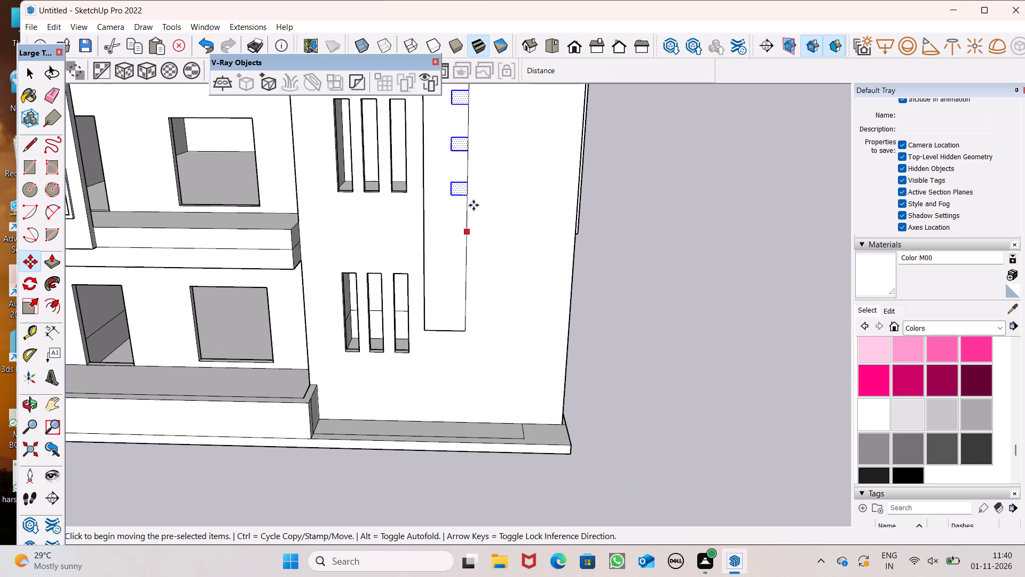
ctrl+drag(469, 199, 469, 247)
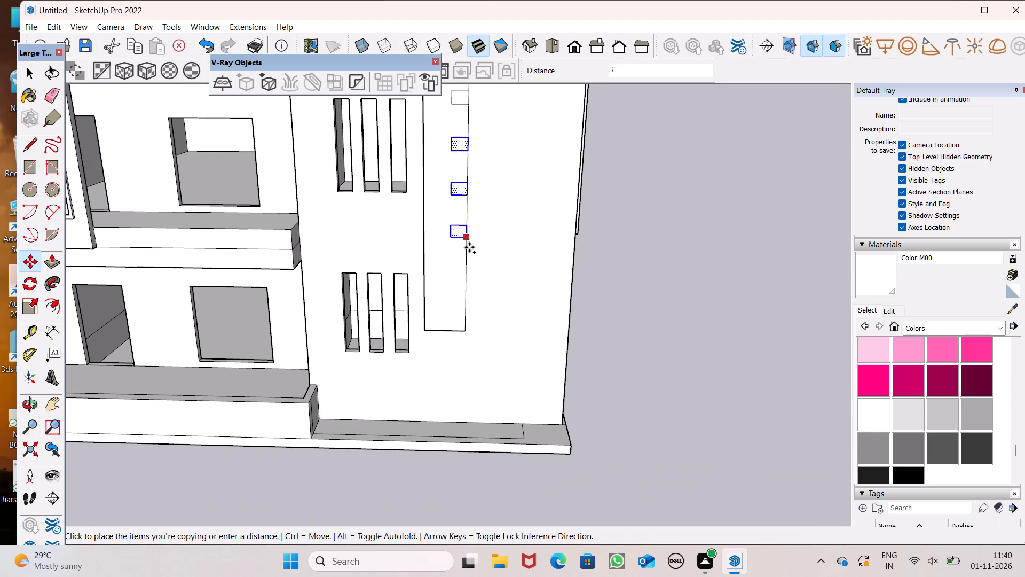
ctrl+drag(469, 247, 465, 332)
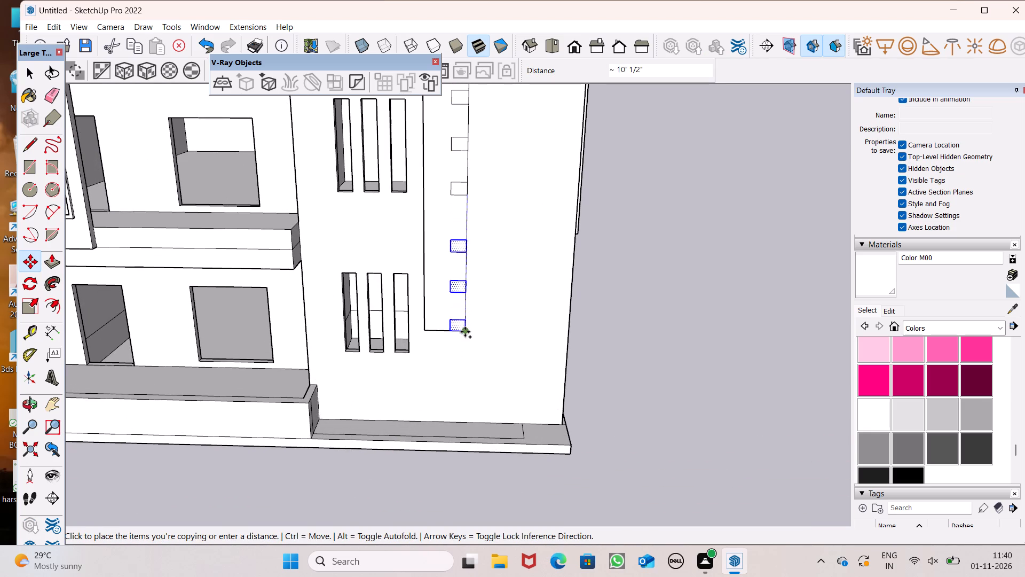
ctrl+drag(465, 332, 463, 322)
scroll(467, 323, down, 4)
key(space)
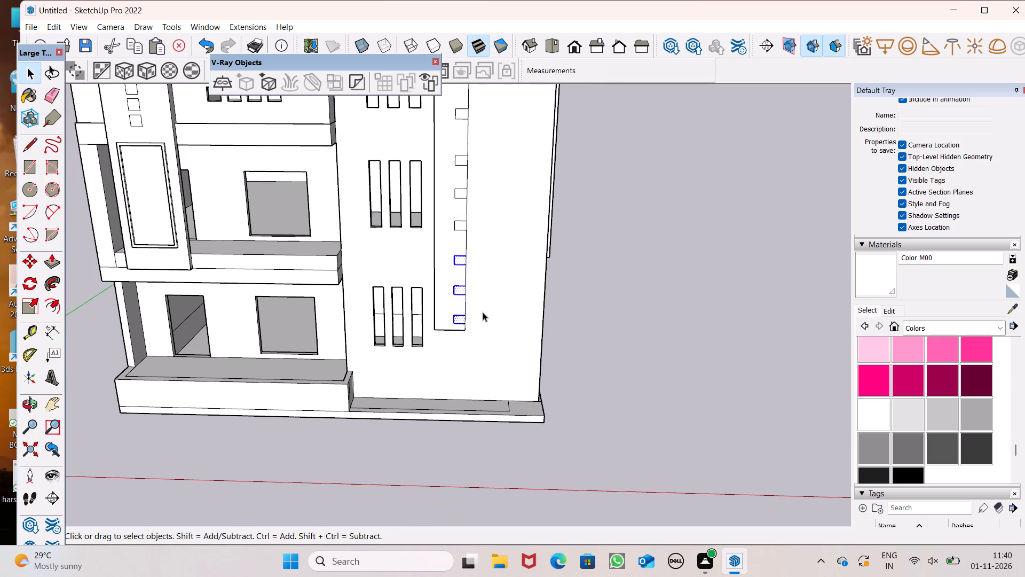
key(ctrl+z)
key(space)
Push/Pull the underside of the raised band down about 1' 1 7/8" to lengthen it beside the lowest slots.
middle_drag(450, 357, 431, 304)
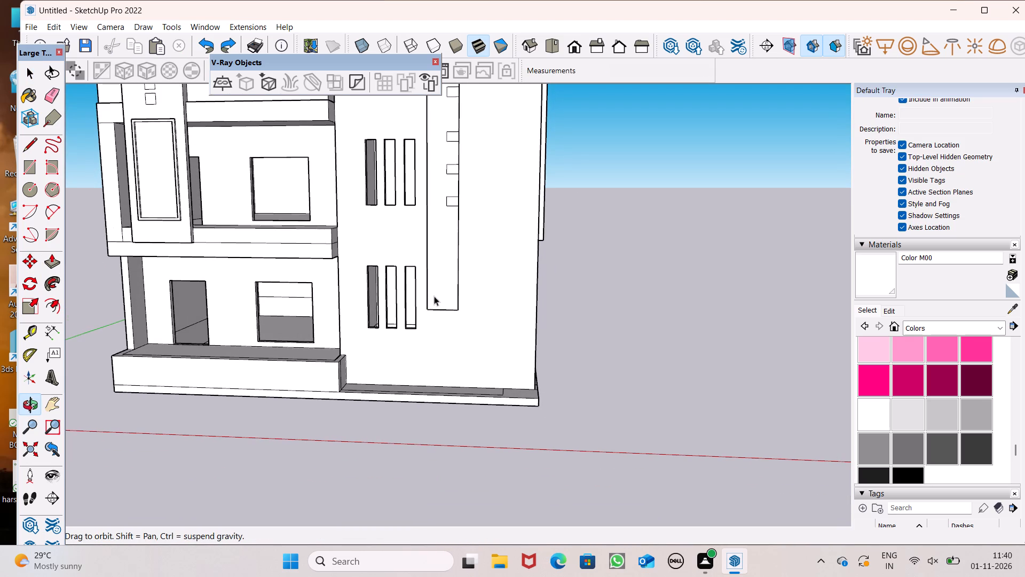
middle_drag(427, 303, 417, 236)
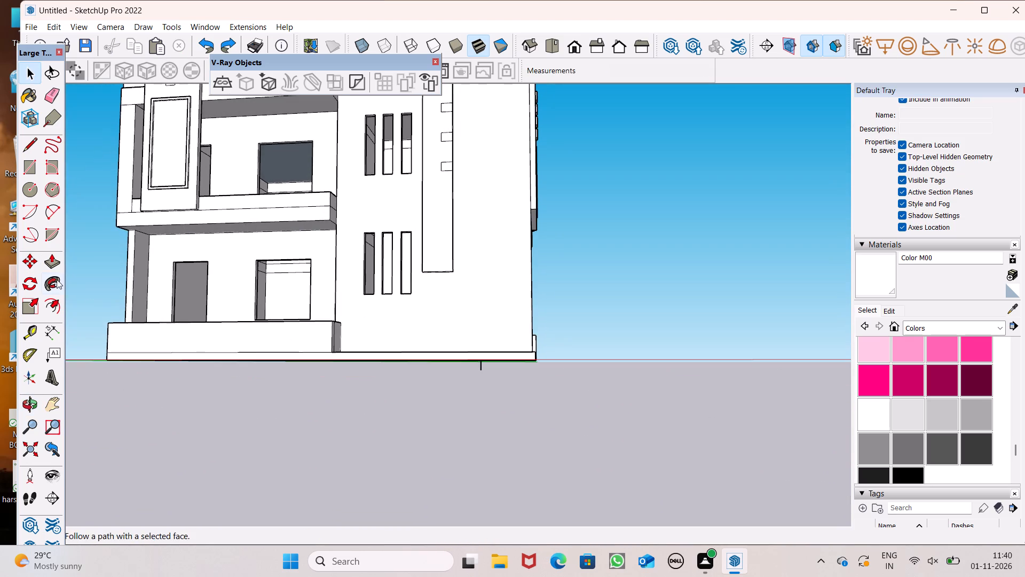
click(50, 257)
scroll(383, 276, up, 6)
middle_drag(470, 279, 462, 240)
scroll(462, 240, up, 1)
scroll(422, 261, up, 5)
drag(412, 229, 413, 229)
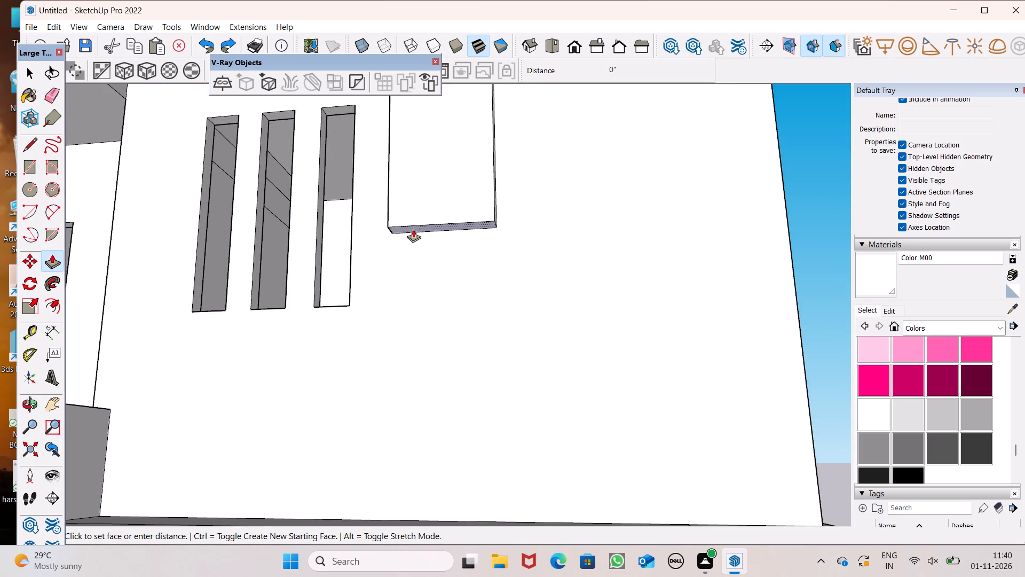
drag(413, 229, 414, 269)
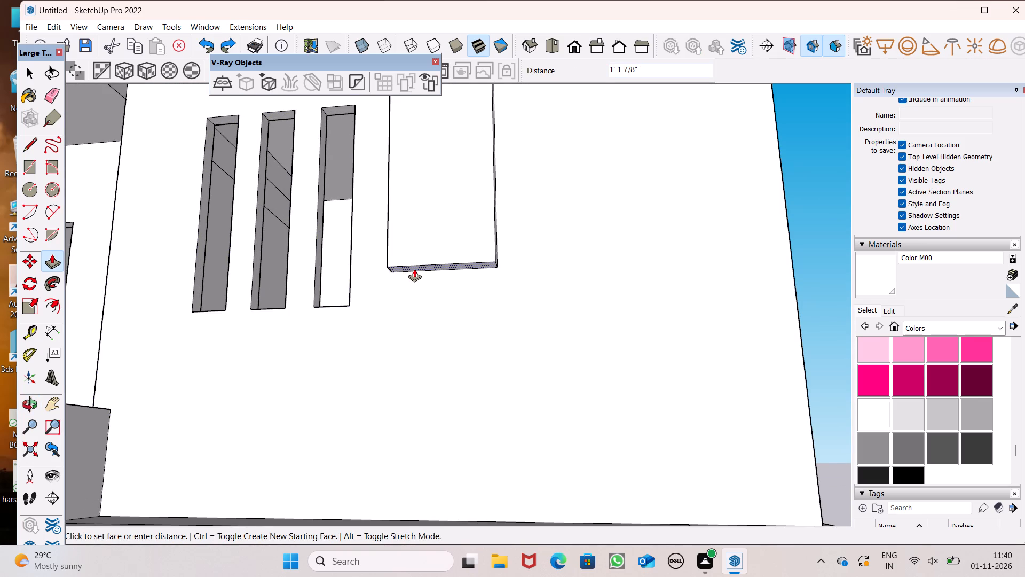
drag(414, 269, 414, 269)
scroll(450, 317, down, 6)
middle_drag(484, 362, 495, 466)
key(space)
Copy the middle three small rectangles down the lengthened band's outer edge by about 10' 5", beside the lowest slots.
scroll(673, 399, down, 7)
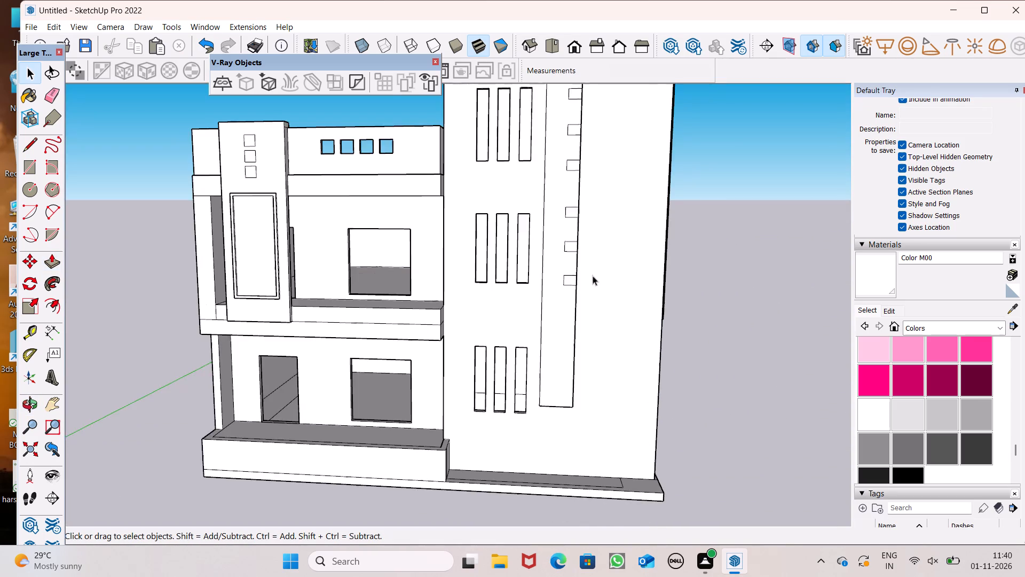
scroll(588, 210, up, 9)
double_click(562, 212)
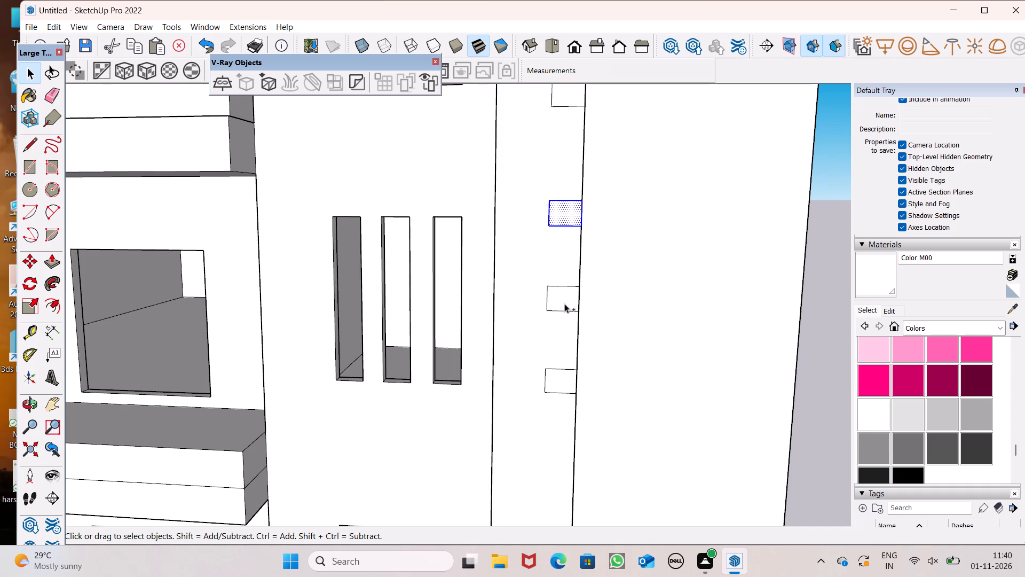
ctrl+double_click(564, 303)
ctrl+double_click(552, 381)
ctrl+scroll(507, 208, down, 8)
scroll(506, 207, down, 3)
middle_drag(516, 236, 512, 271)
key(m)
key(Return)
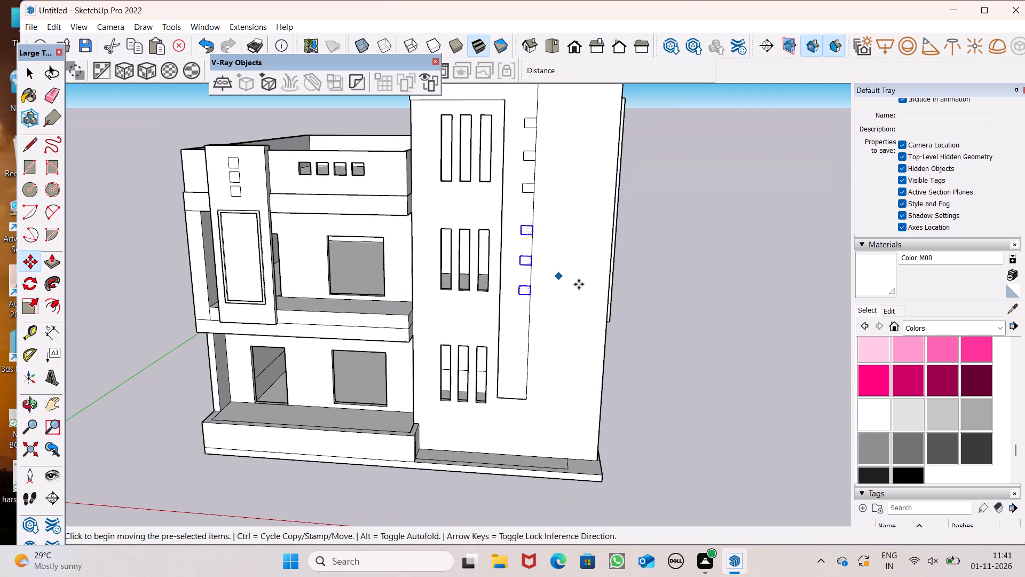
scroll(525, 321, up, 2)
drag(532, 294, 533, 408)
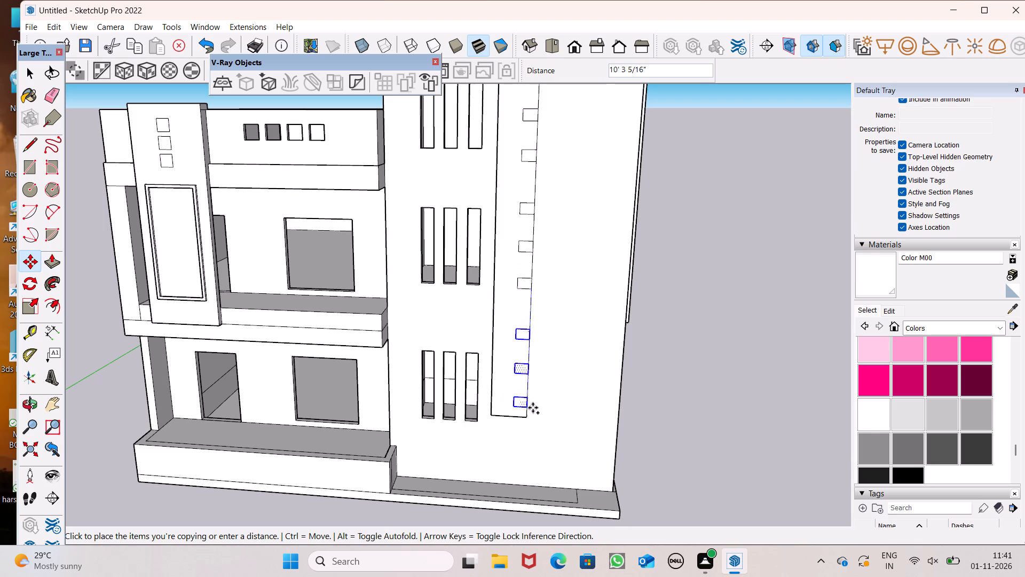
drag(533, 408, 531, 399)
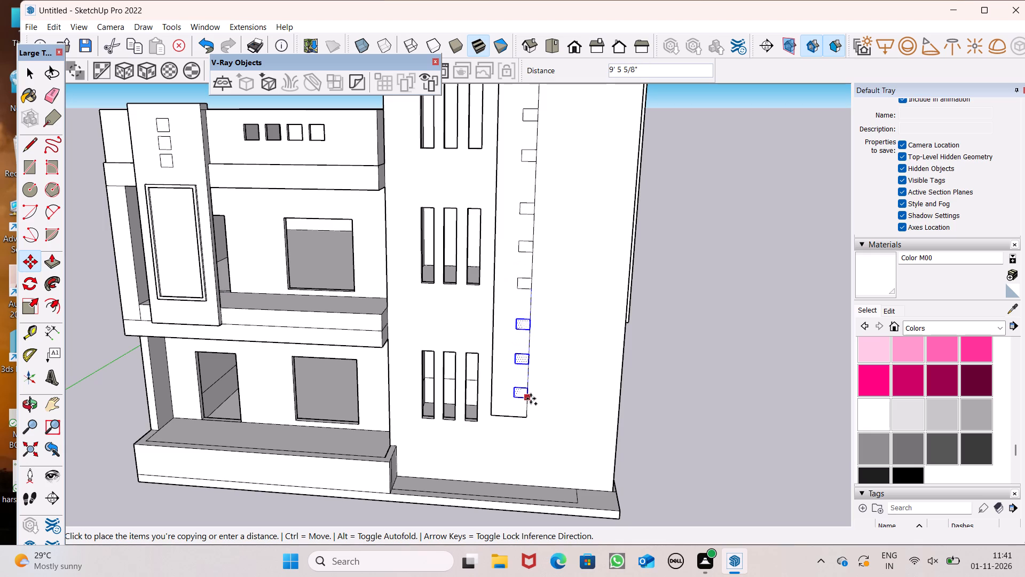
drag(531, 399, 531, 410)
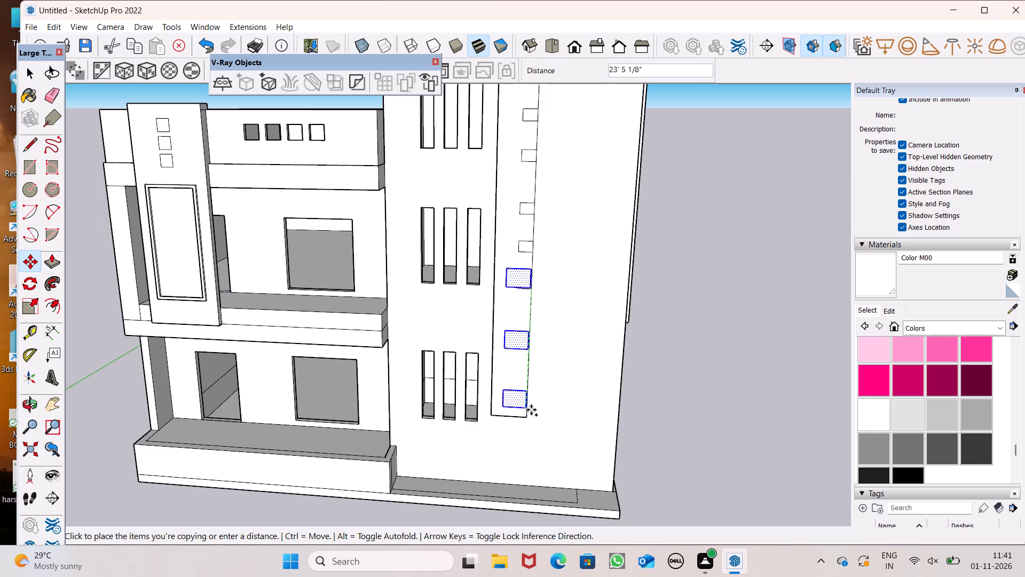
drag(531, 410, 527, 412)
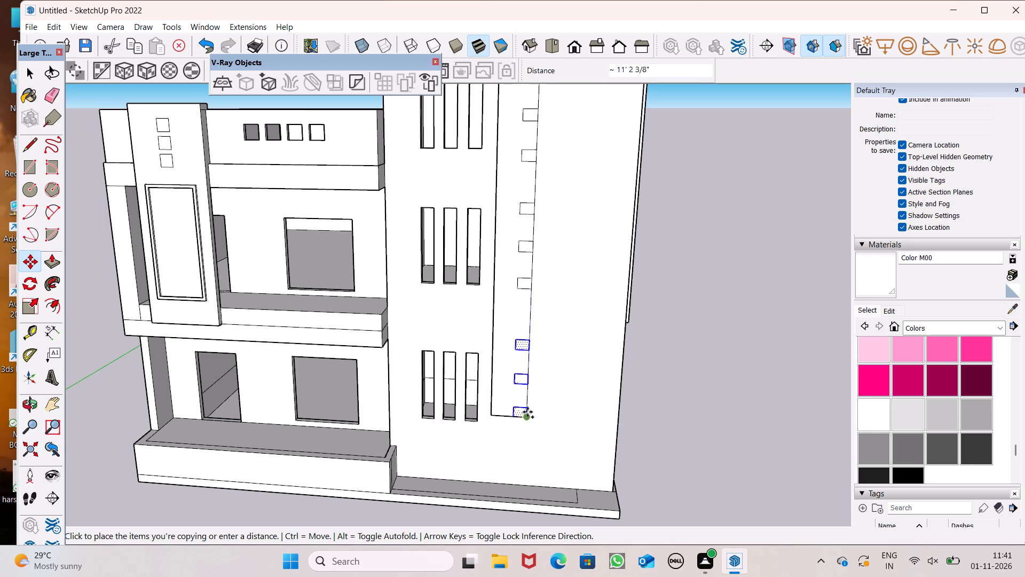
drag(527, 412, 527, 409)
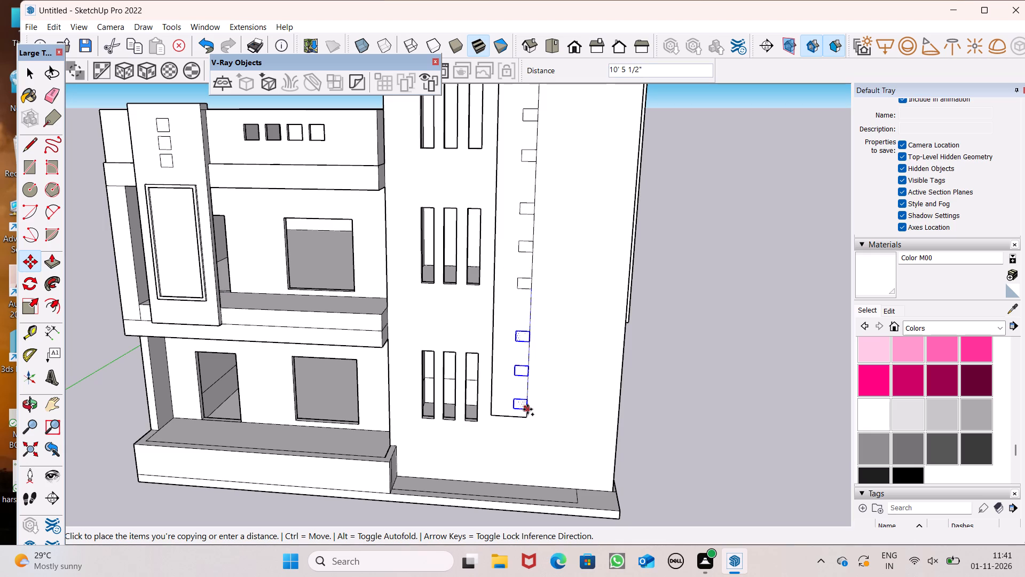
drag(527, 409, 529, 409)
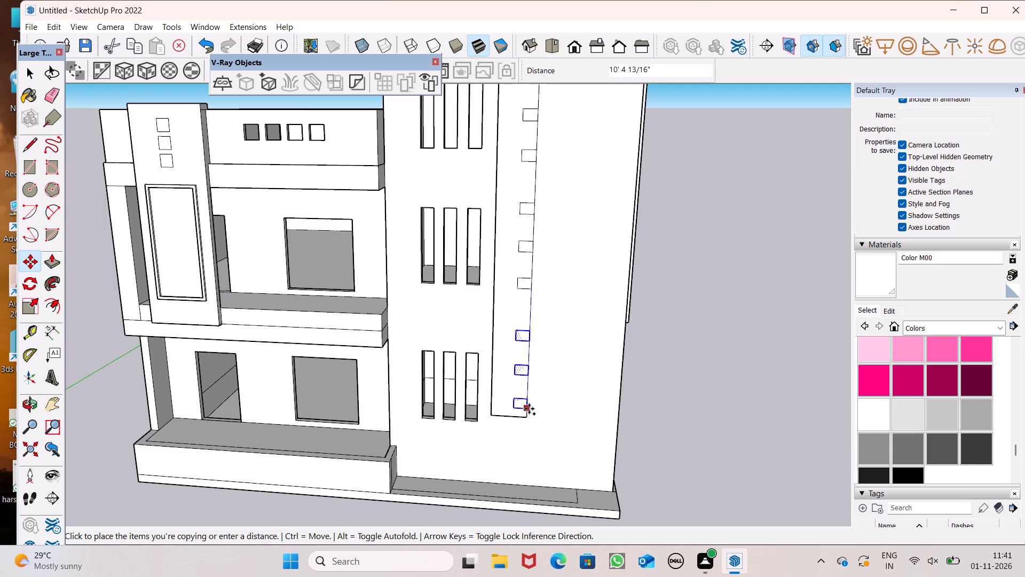
drag(529, 409, 530, 409)
Move the lowest three small rectangles down the band's outer edge by about 2 3/16".
scroll(523, 411, up, 16)
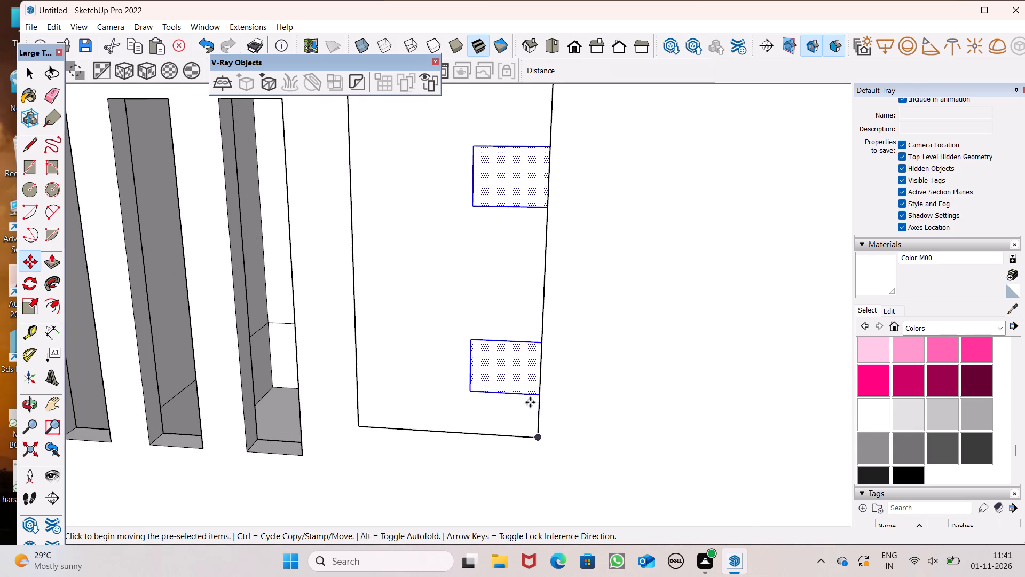
drag(542, 395, 541, 406)
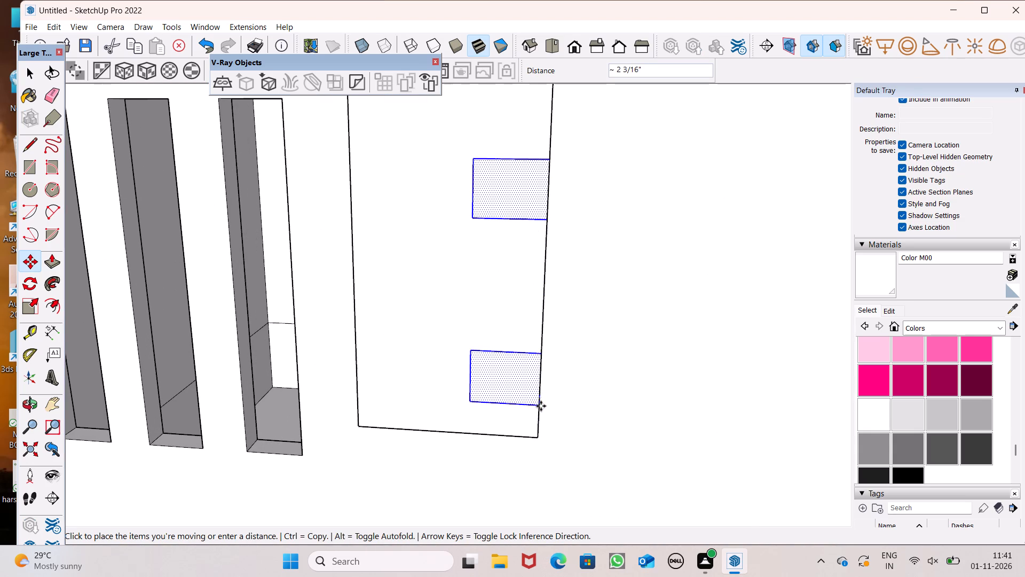
drag(541, 406, 538, 406)
scroll(468, 329, down, 15)
key(space)
click(668, 292)
Examine the spacing of the small rectangles along the full height of the raised band.
scroll(551, 265, down, 5)
middle_drag(451, 272, 468, 337)
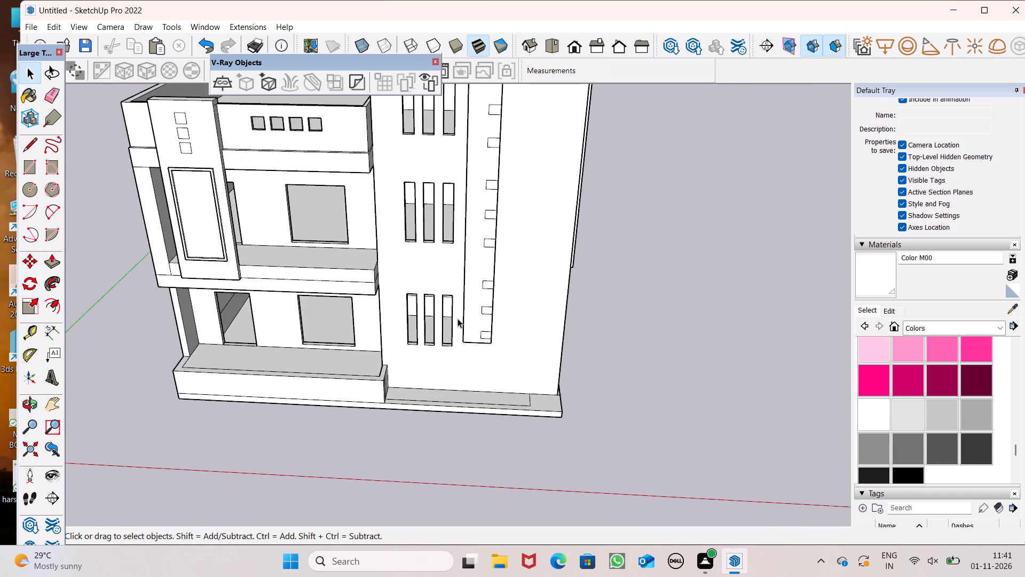
scroll(458, 318, down, 6)
scroll(507, 183, up, 8)
middle_drag(459, 206, 445, 113)
scroll(445, 115, up, 1)
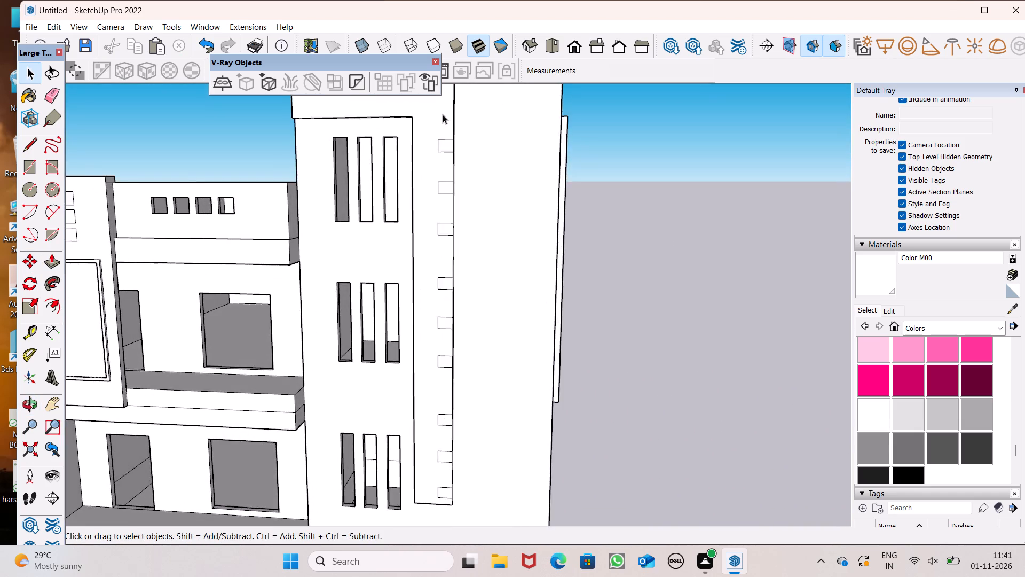
scroll(441, 115, down, 7)
scroll(440, 272, up, 2)
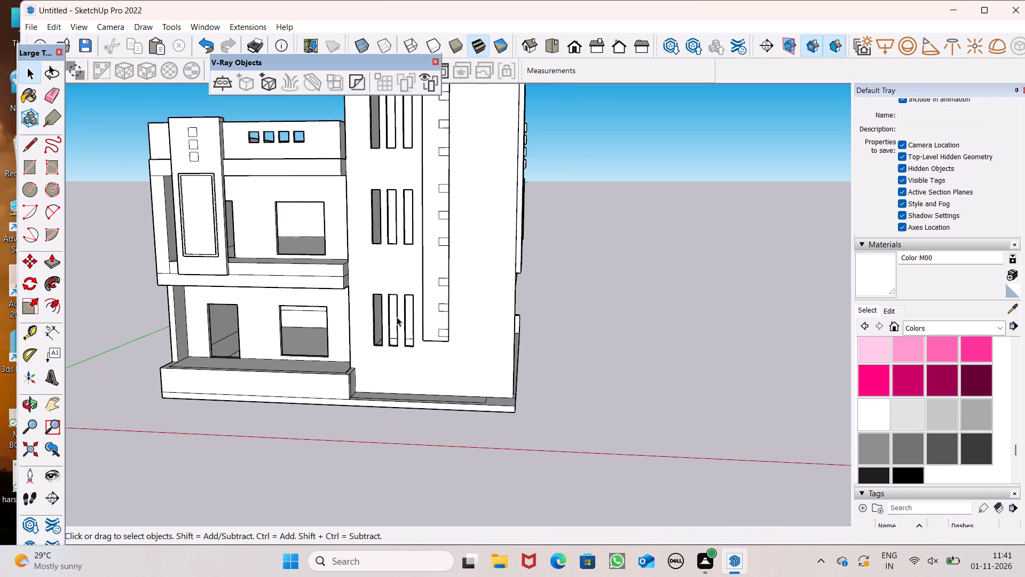
scroll(424, 319, up, 4)
scroll(443, 304, down, 3)
middle_drag(450, 303, 444, 328)
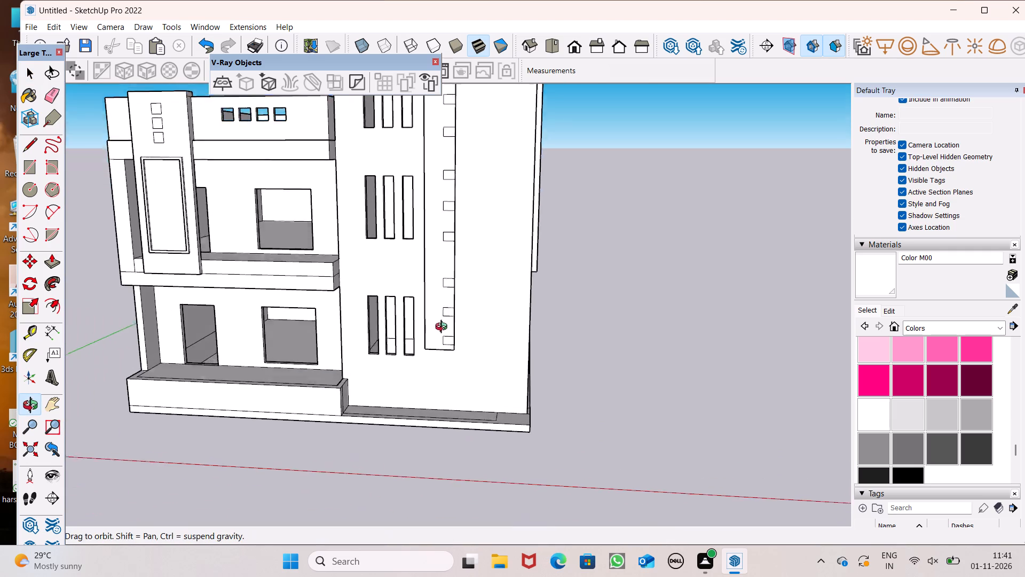
Push/Pull the topmost small rectangle on the raised band outward about 4 5/16" to form a block.
middle_drag(444, 328, 354, 405)
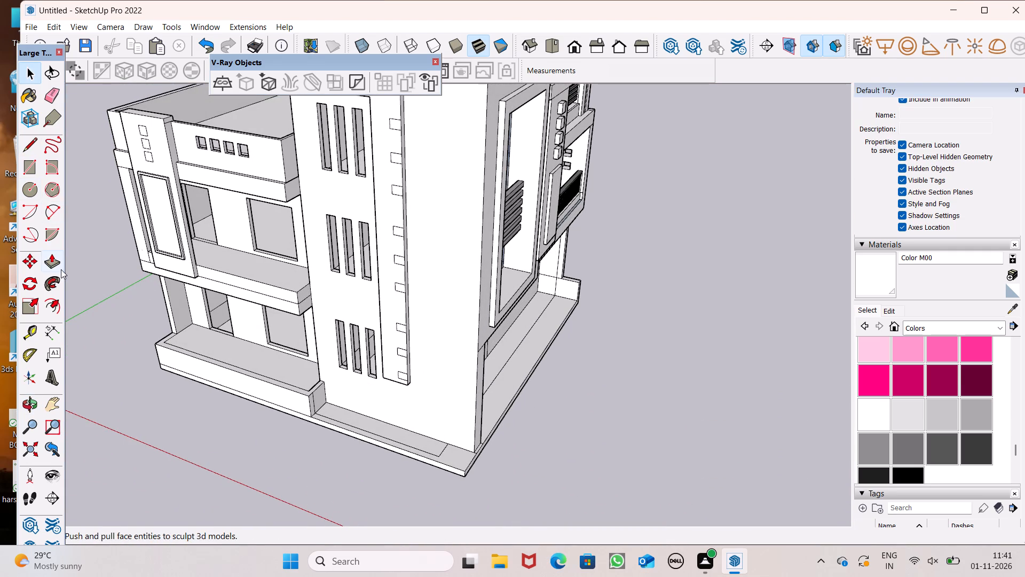
click(54, 265)
scroll(399, 278, down, 2)
middle_drag(395, 287, 433, 378)
scroll(340, 240, up, 6)
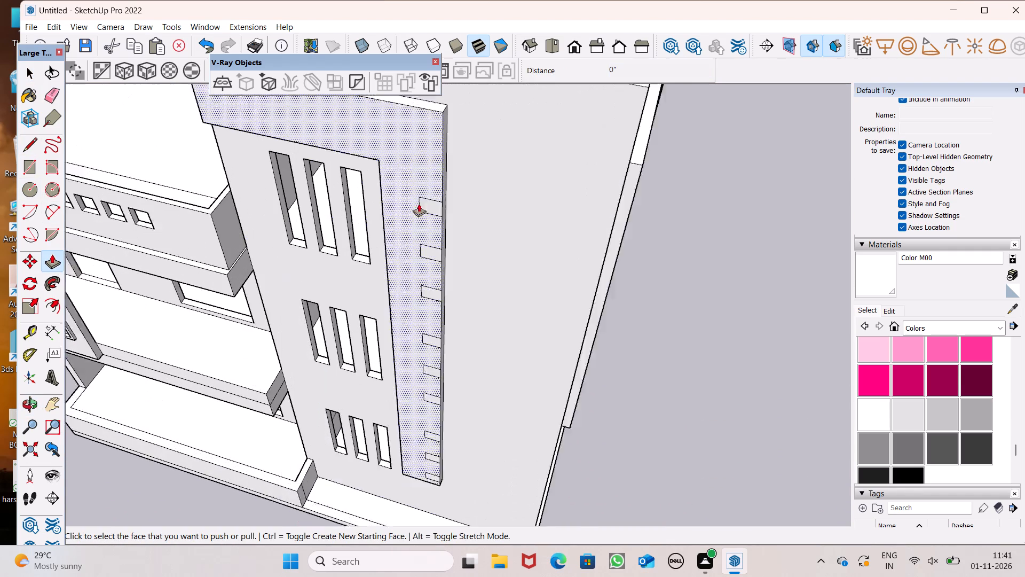
scroll(419, 204, up, 4)
middle_drag(458, 203, 440, 224)
scroll(441, 224, up, 4)
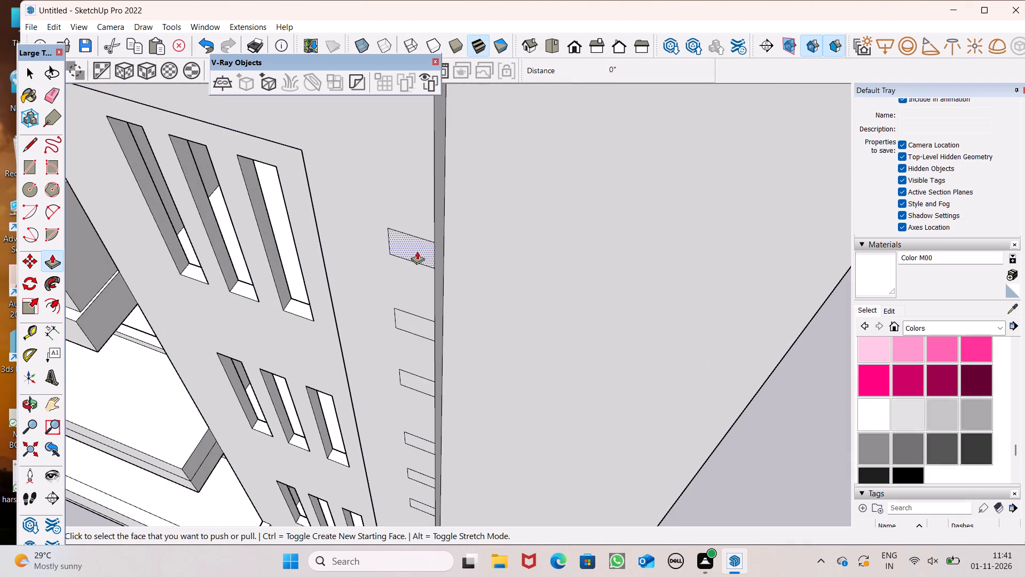
drag(417, 251, 414, 261)
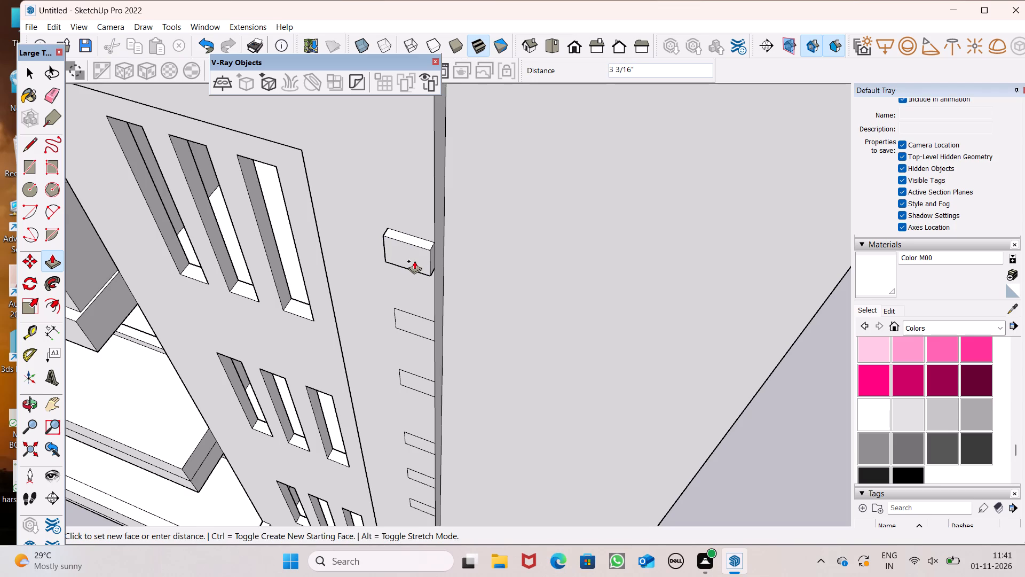
drag(414, 261, 414, 264)
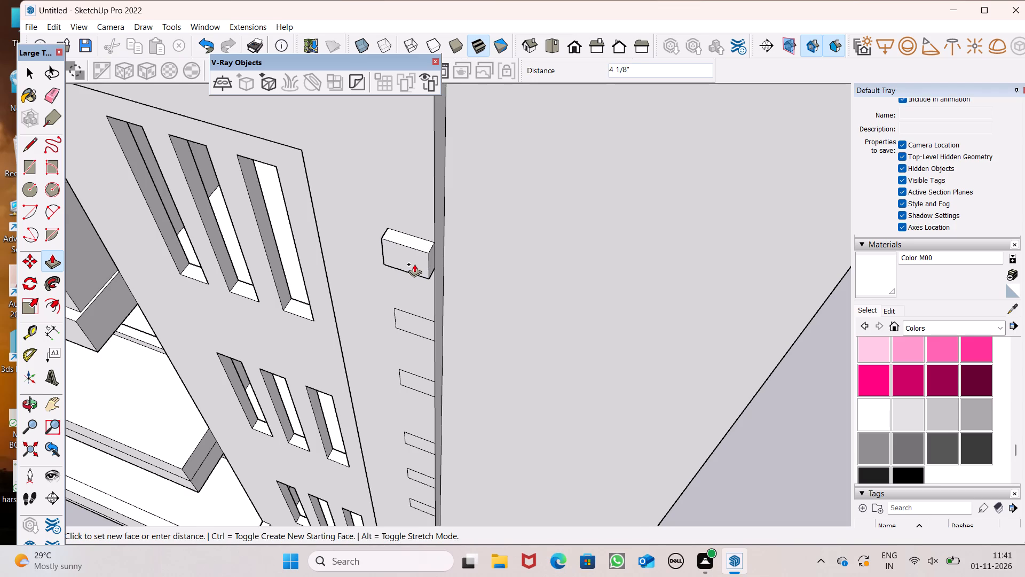
drag(414, 264, 414, 264)
Push/Pull the outer side face of the topmost block about 1' 4" so it overhangs the band's edge.
scroll(434, 265, up, 1)
middle_drag(434, 265, 413, 273)
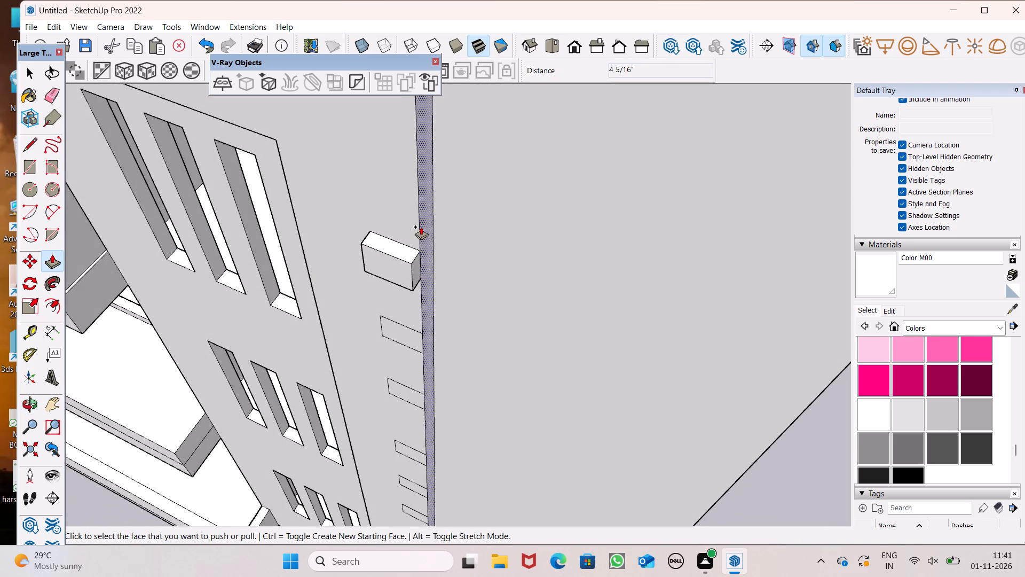
scroll(421, 227, down, 1)
scroll(421, 268, up, 2)
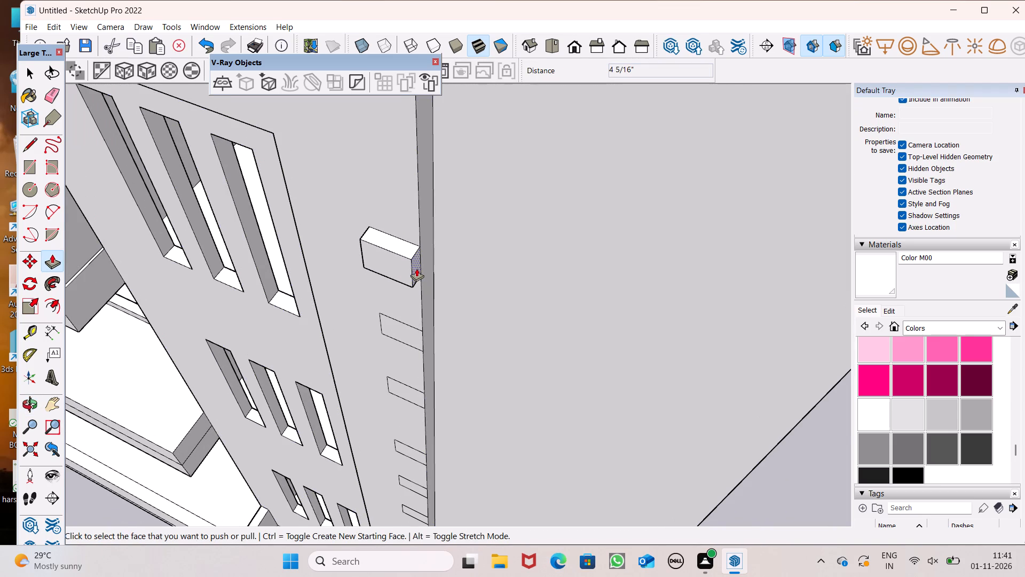
drag(416, 269, 482, 306)
Push/Pull the back face of the topmost block's overhanging end about 6 13/16" to the wall behind the band.
scroll(478, 306, down, 5)
middle_drag(472, 330, 475, 225)
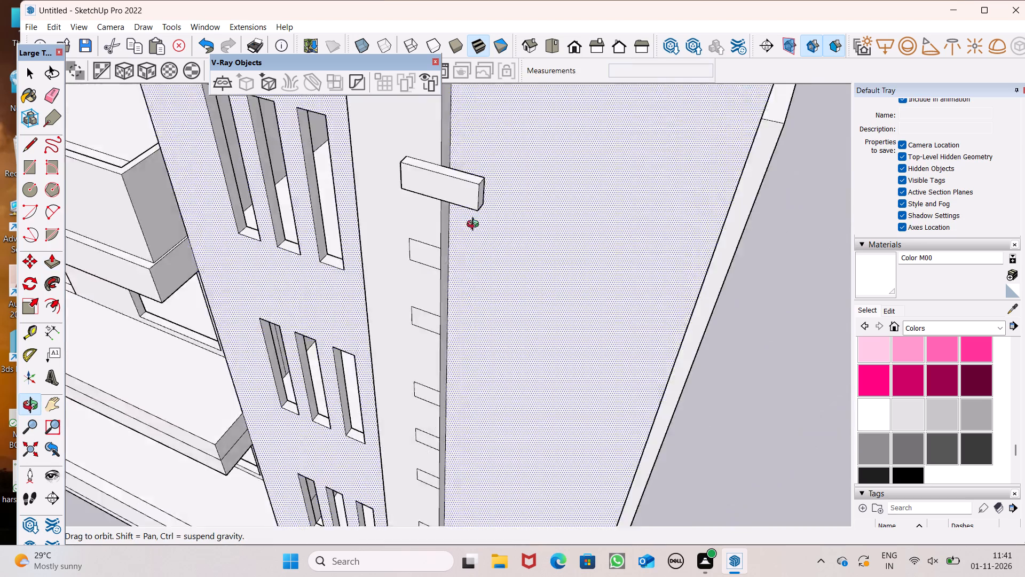
middle_drag(475, 225, 502, 140)
scroll(520, 256, down, 5)
middle_drag(525, 241, 345, 384)
scroll(303, 291, up, 4)
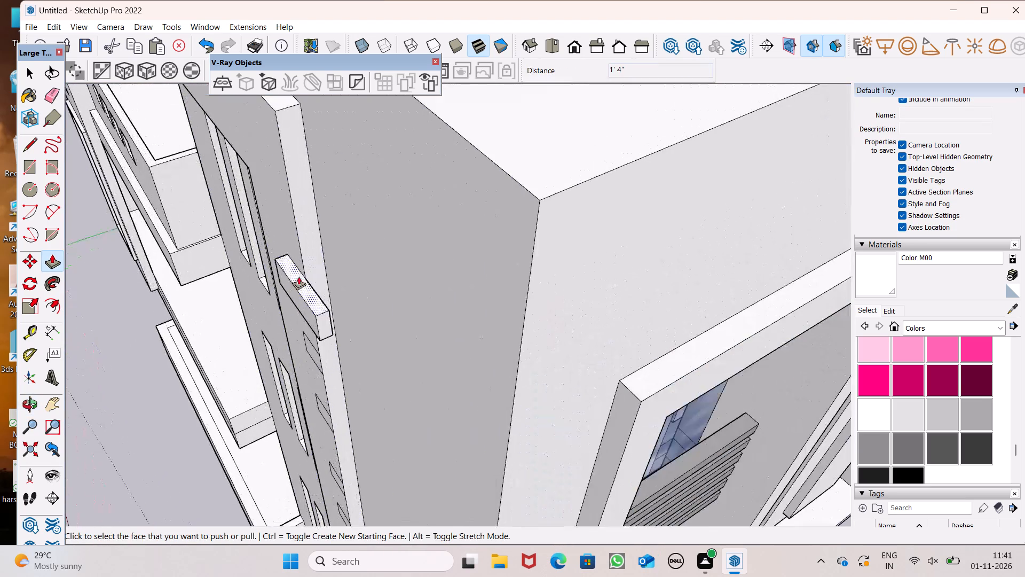
scroll(298, 276, up, 4)
middle_drag(341, 326, 301, 346)
scroll(265, 306, up, 9)
scroll(309, 348, up, 1)
middle_drag(309, 348, 275, 369)
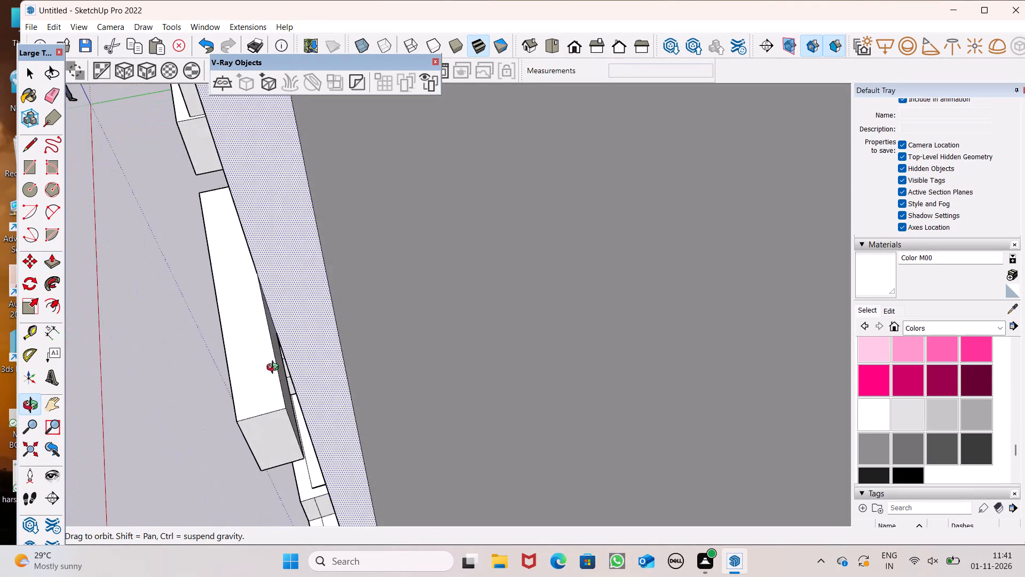
middle_drag(275, 369, 274, 369)
drag(281, 373, 357, 376)
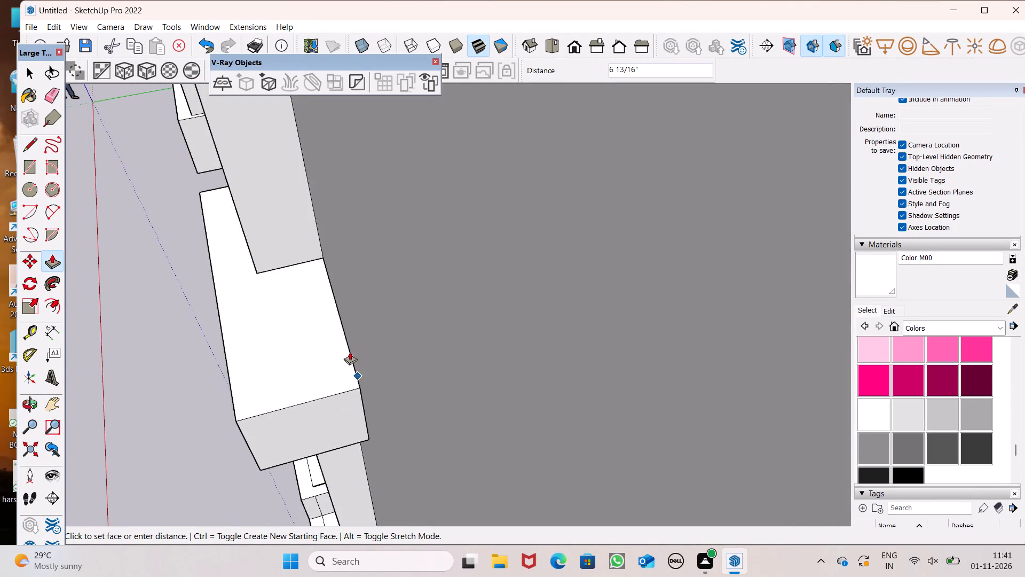
Push/Pull the second, third and fourth small rectangles from the top of the band outward about 4 5/16".
scroll(353, 350, down, 7)
middle_drag(319, 366, 547, 213)
scroll(547, 190, down, 14)
middle_drag(525, 188, 584, 73)
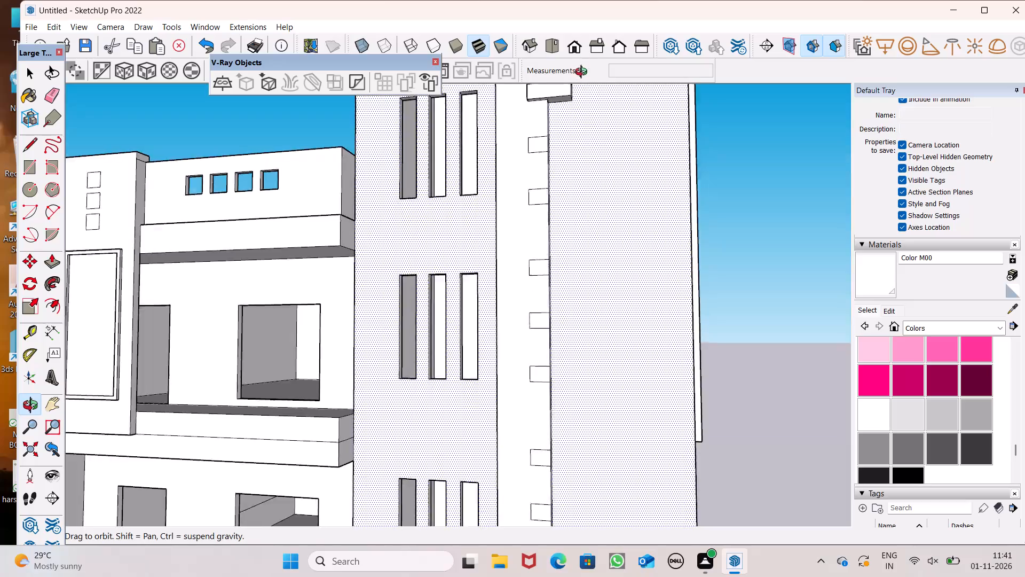
middle_drag(584, 73, 603, 144)
scroll(569, 192, down, 2)
scroll(600, 227, up, 6)
middle_drag(540, 198, 548, 229)
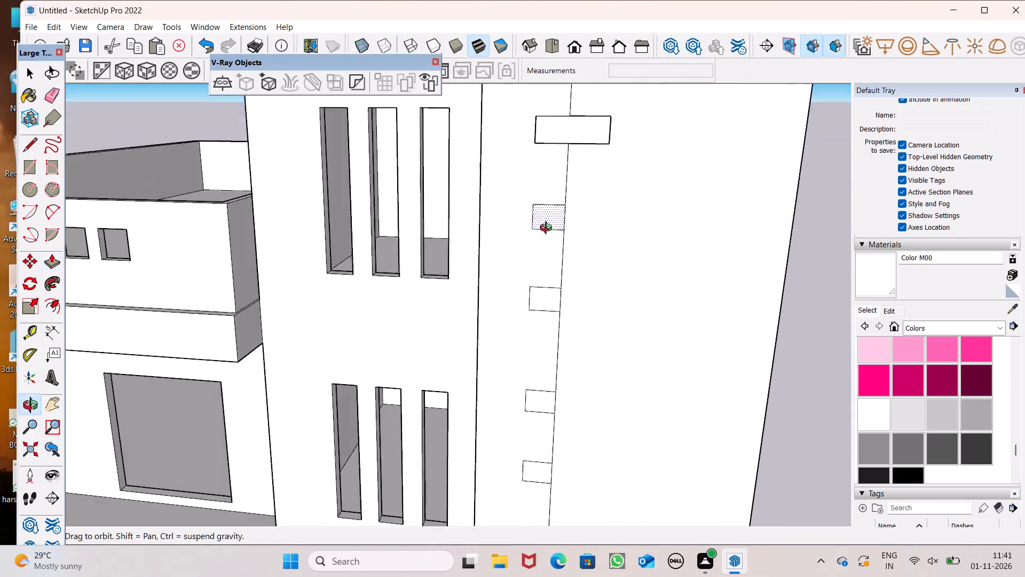
middle_drag(548, 229, 601, 302)
drag(604, 308, 606, 309)
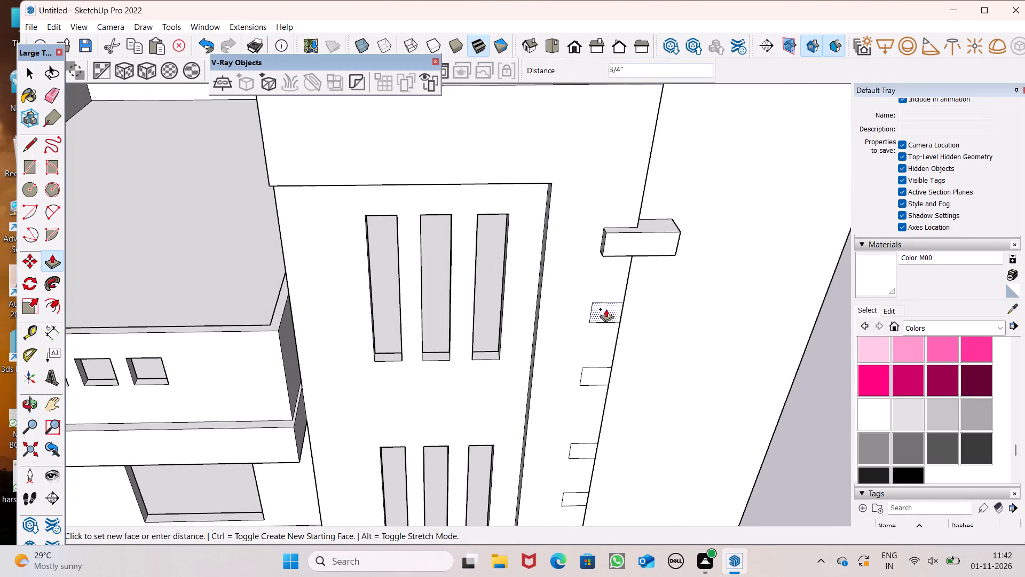
drag(606, 309, 617, 256)
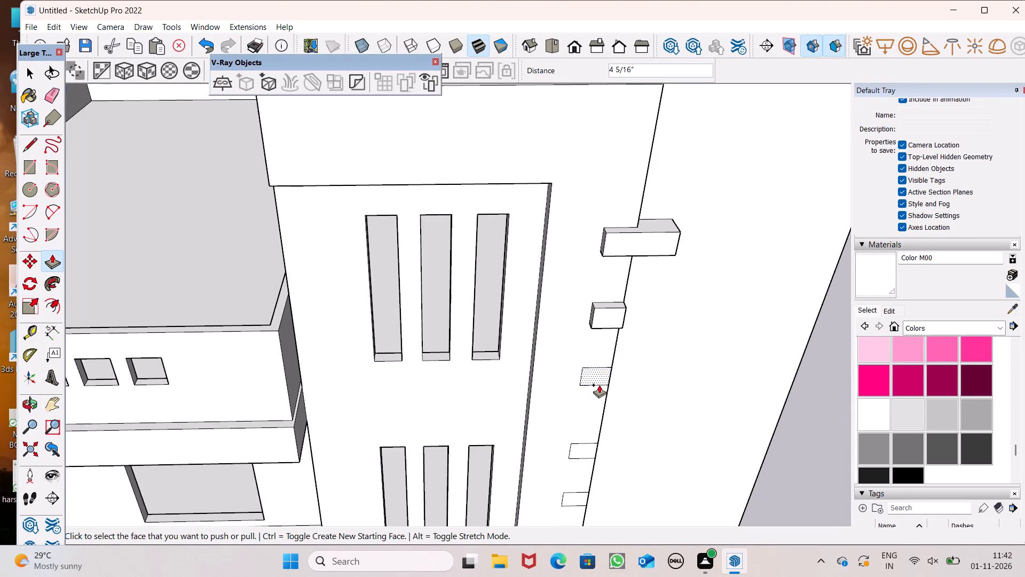
drag(595, 380, 611, 329)
drag(584, 452, 597, 452)
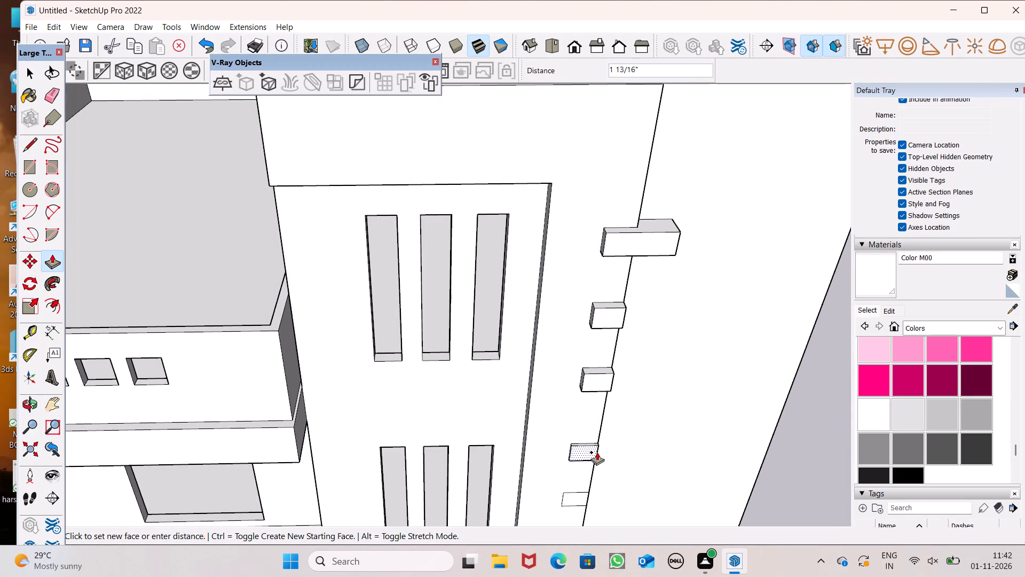
drag(597, 452, 595, 382)
Push/Pull the five lowest small rectangles on the band outward about 4 5/16" each.
scroll(530, 275, down, 7)
scroll(514, 446, up, 4)
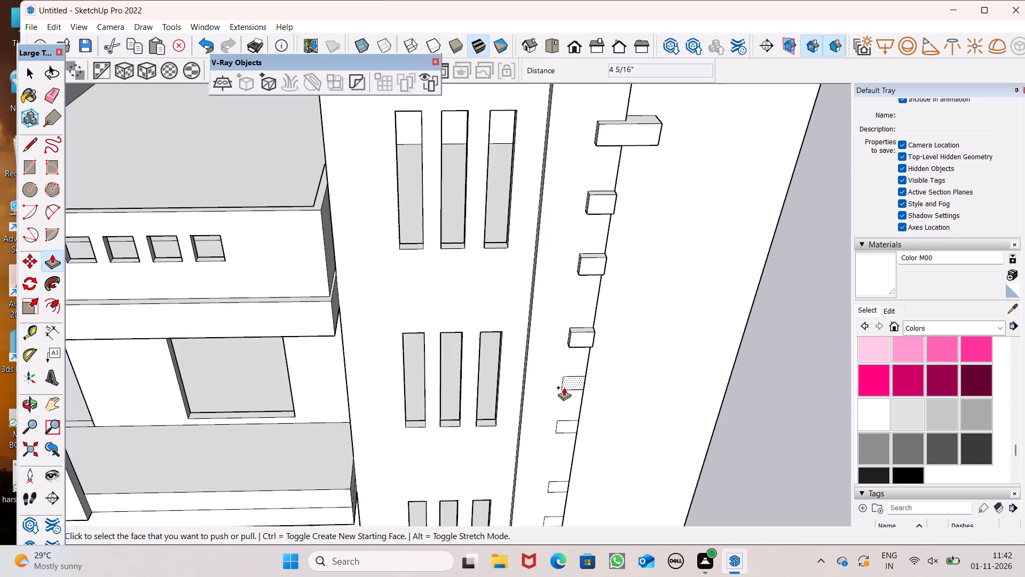
drag(574, 385, 586, 340)
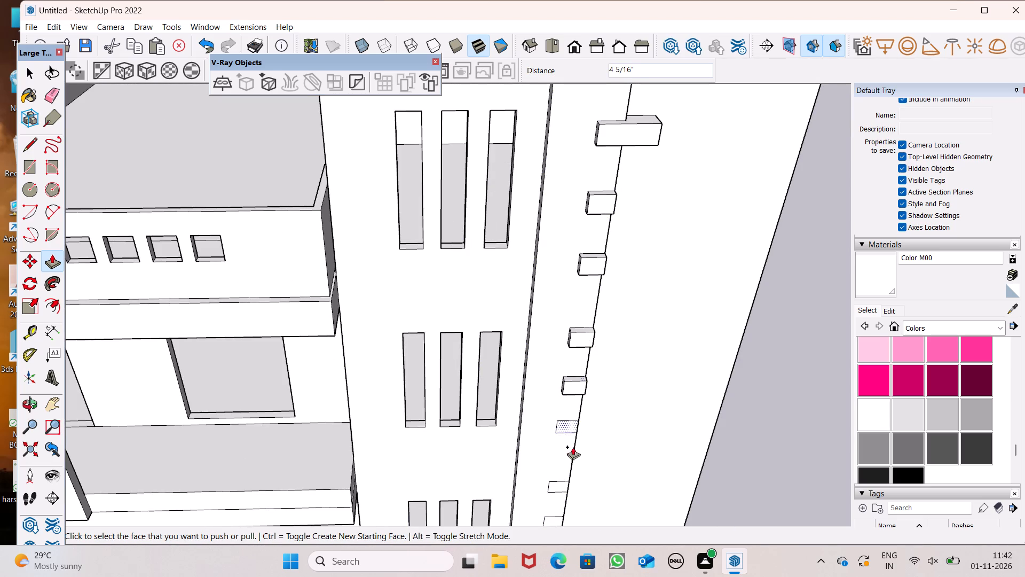
drag(563, 430, 577, 385)
scroll(575, 248, down, 7)
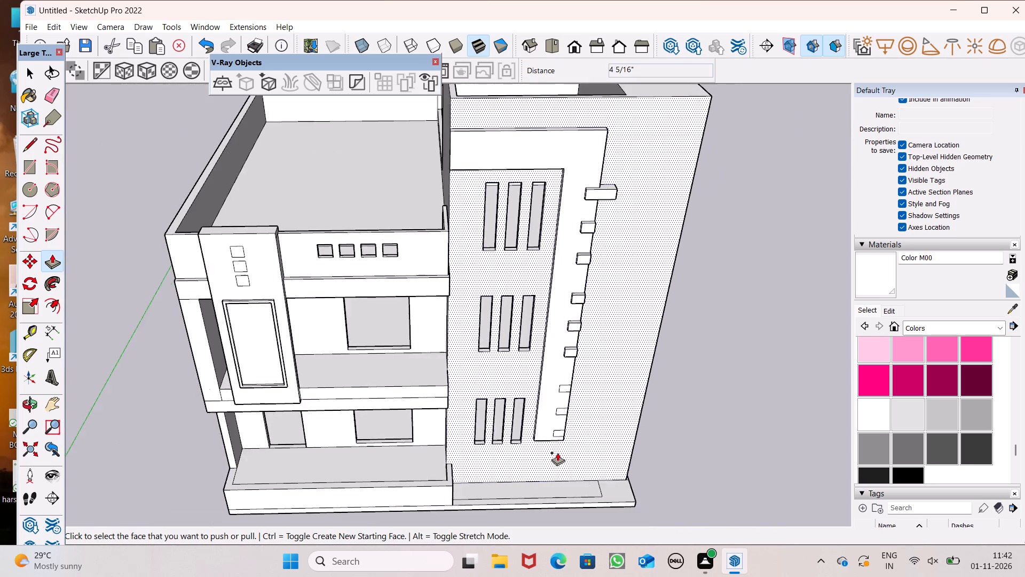
scroll(568, 444, up, 7)
drag(558, 361, 571, 286)
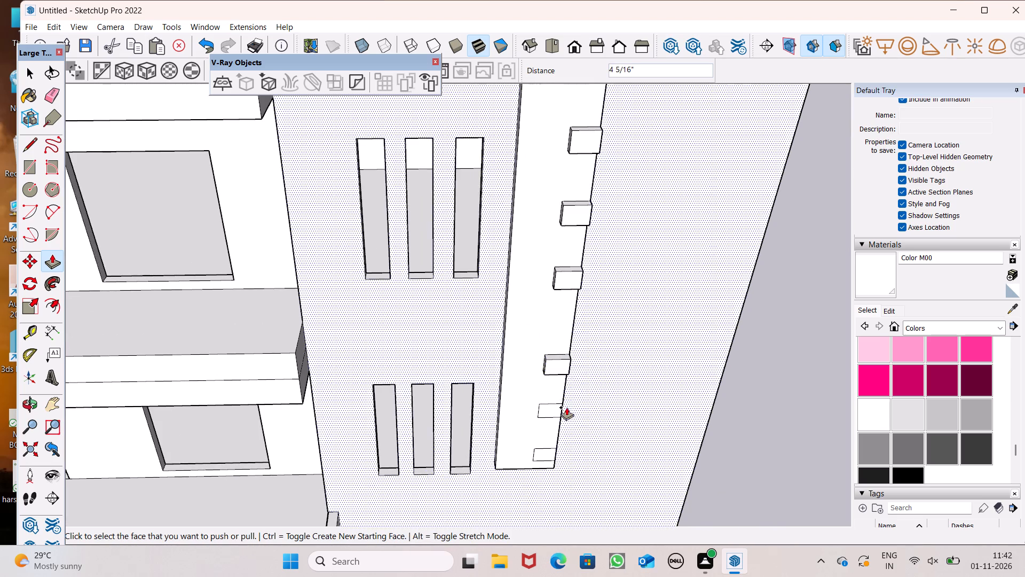
drag(546, 414, 558, 375)
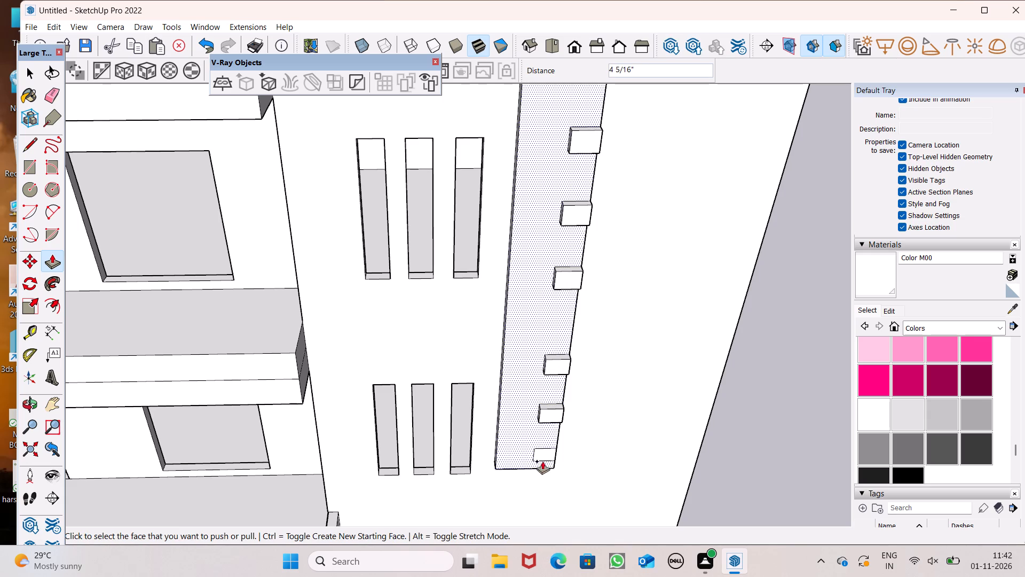
drag(543, 456, 551, 415)
Push/Pull the outer side faces of the second, third and fourth blocks from the top about 1' 4" past the band's edge.
middle_drag(610, 459, 486, 471)
scroll(439, 377, down, 7)
scroll(481, 191, up, 2)
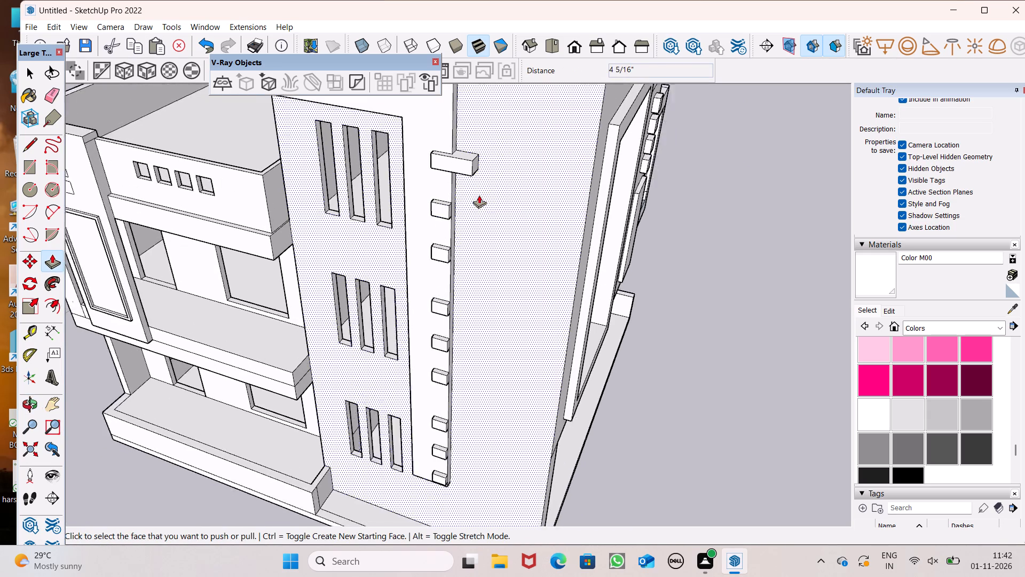
scroll(479, 195, up, 2)
middle_drag(489, 205, 456, 229)
scroll(445, 228, up, 4)
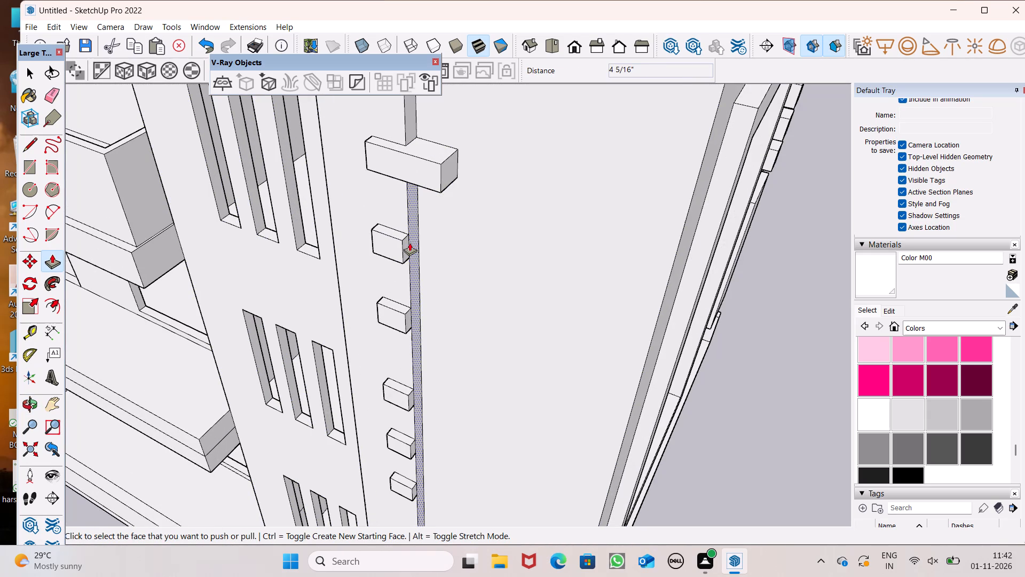
drag(405, 246, 442, 190)
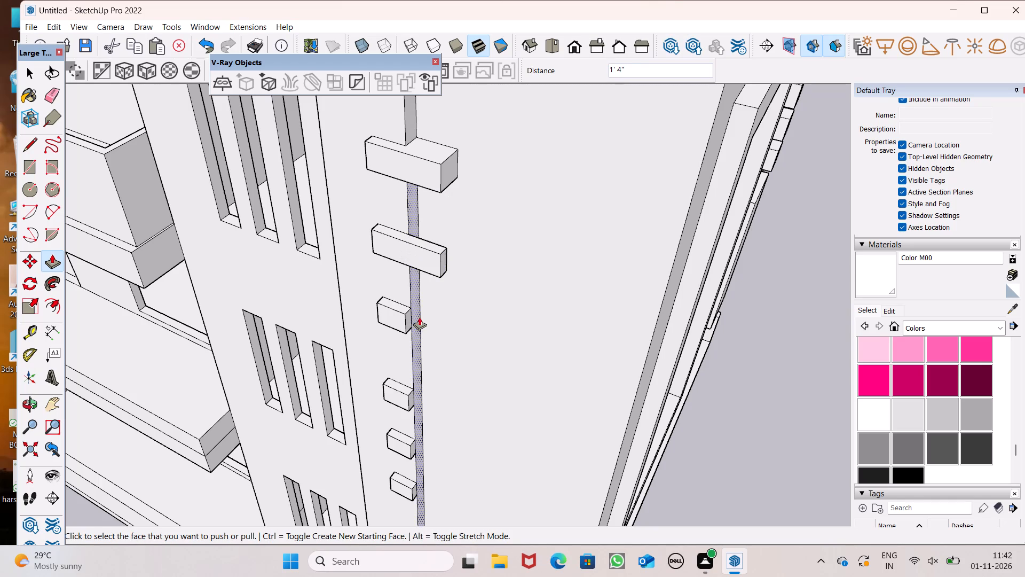
drag(410, 322, 437, 278)
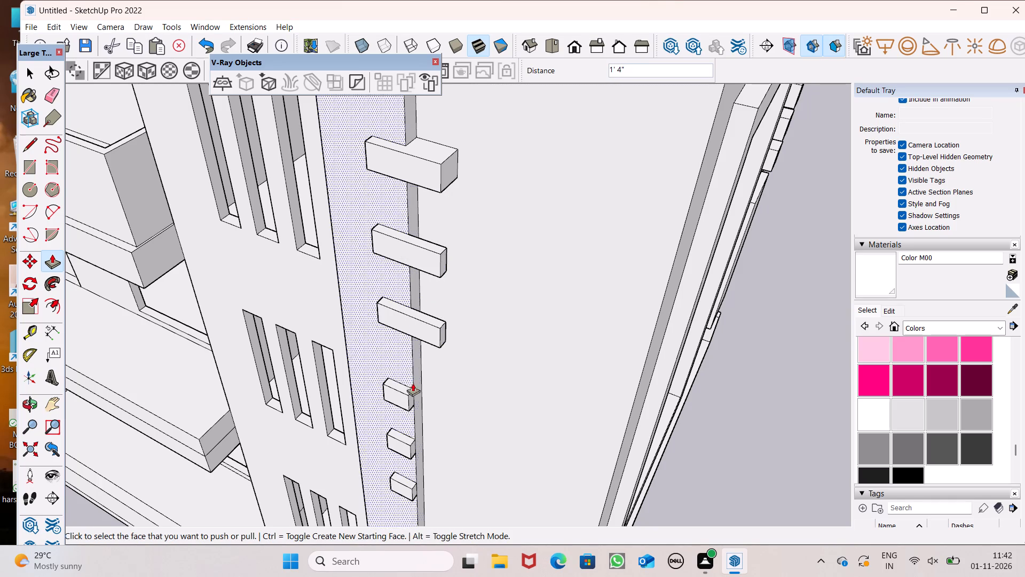
drag(410, 401, 441, 342)
Push/Pull the outer side faces of the fifth and sixth blocks from the top about 1' 4" past the band's edge.
scroll(440, 231, down, 2)
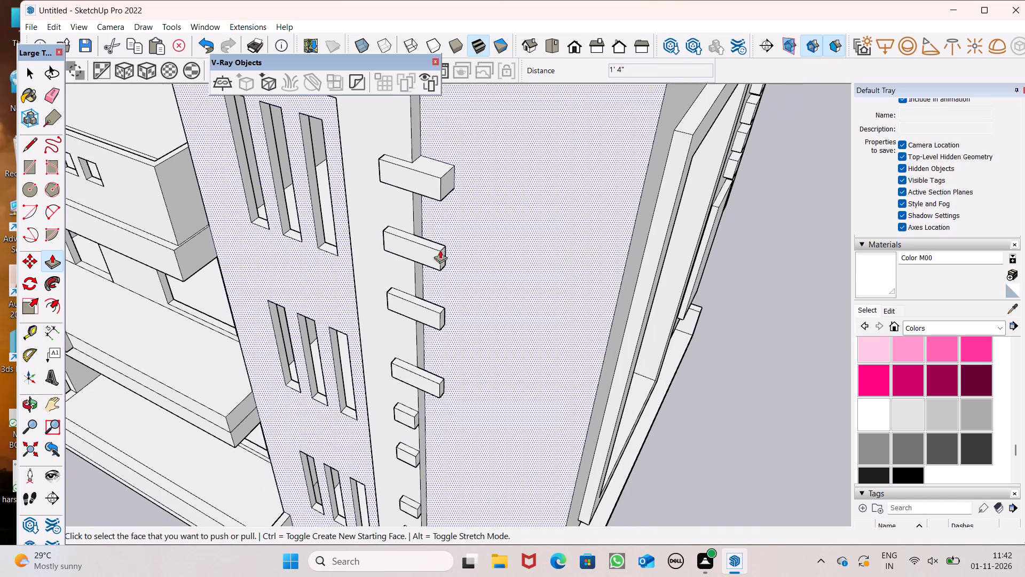
drag(416, 423, 437, 403)
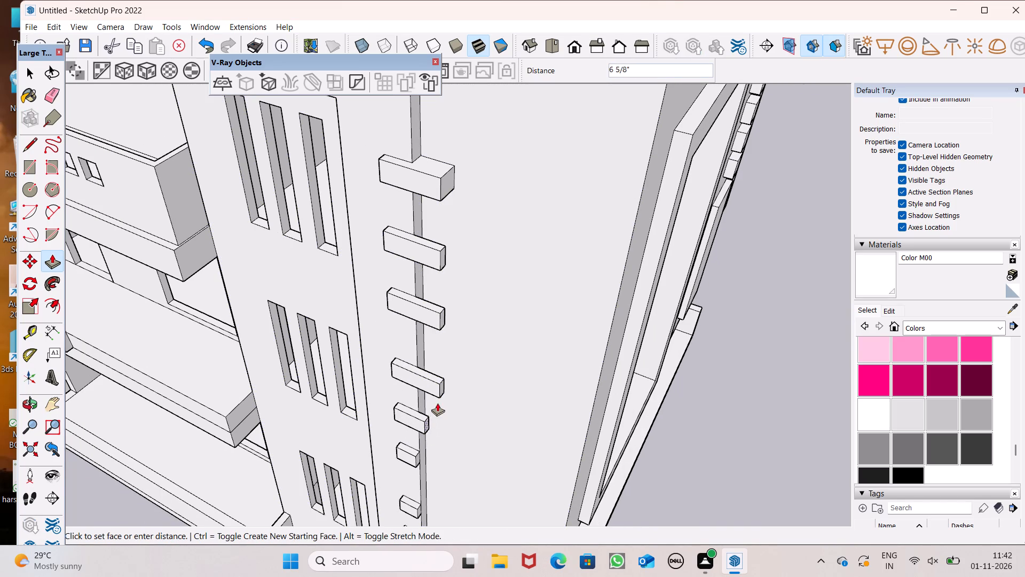
drag(437, 403, 441, 396)
scroll(428, 268, down, 6)
scroll(437, 416, up, 7)
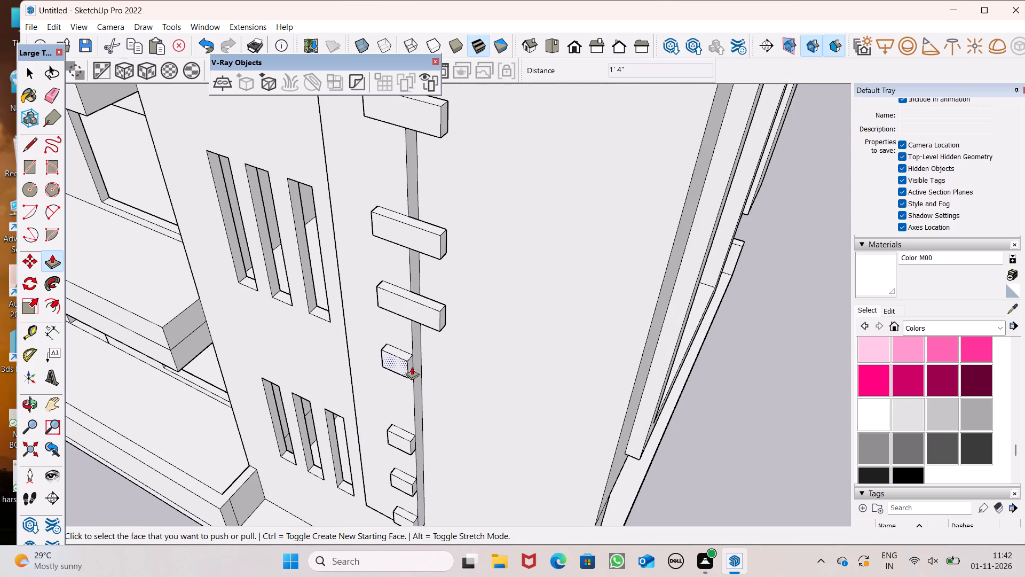
drag(412, 367, 443, 325)
Push/Pull the outer side faces of the three lowest blocks about 1' 4" past the band's edge.
scroll(475, 241, down, 6)
scroll(422, 441, up, 3)
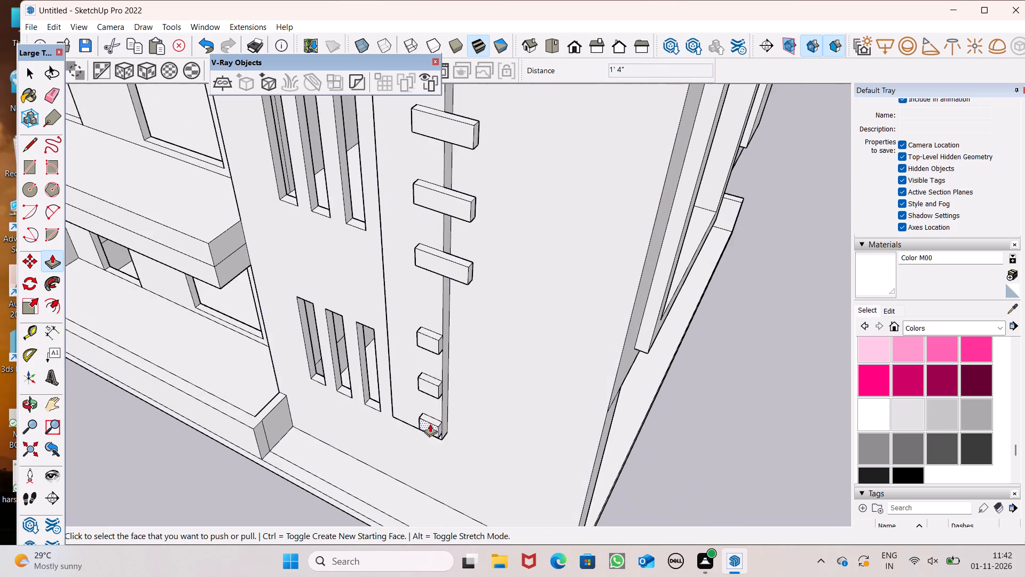
middle_drag(443, 420, 425, 470)
scroll(444, 328, up, 7)
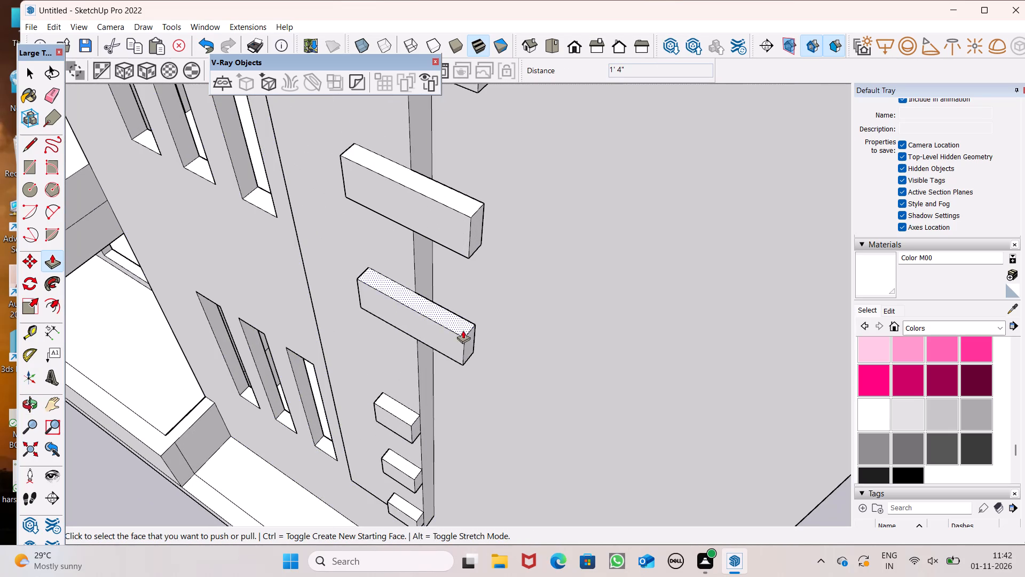
drag(471, 345, 467, 256)
scroll(484, 214, down, 6)
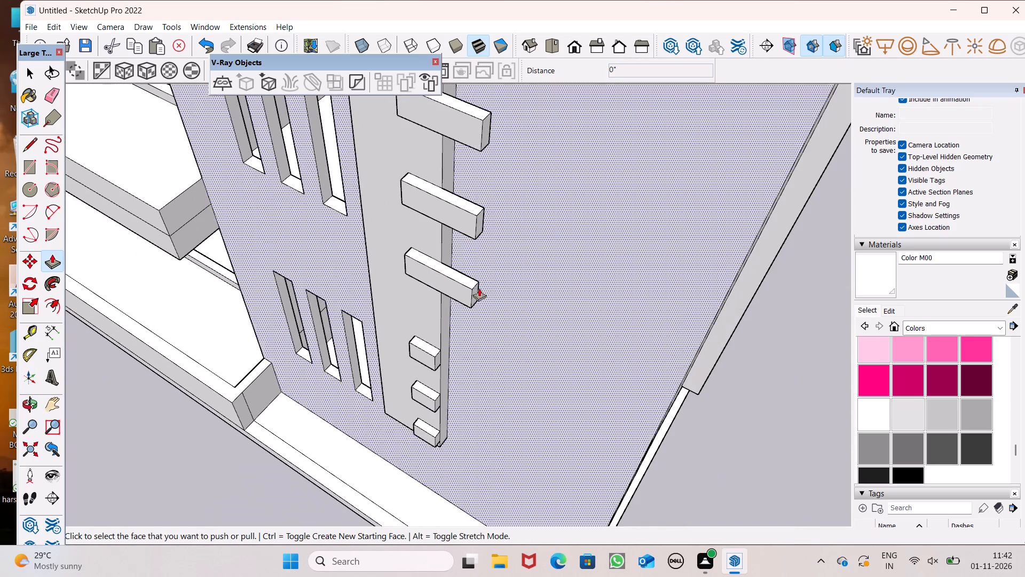
scroll(460, 324, up, 2)
drag(436, 370, 475, 289)
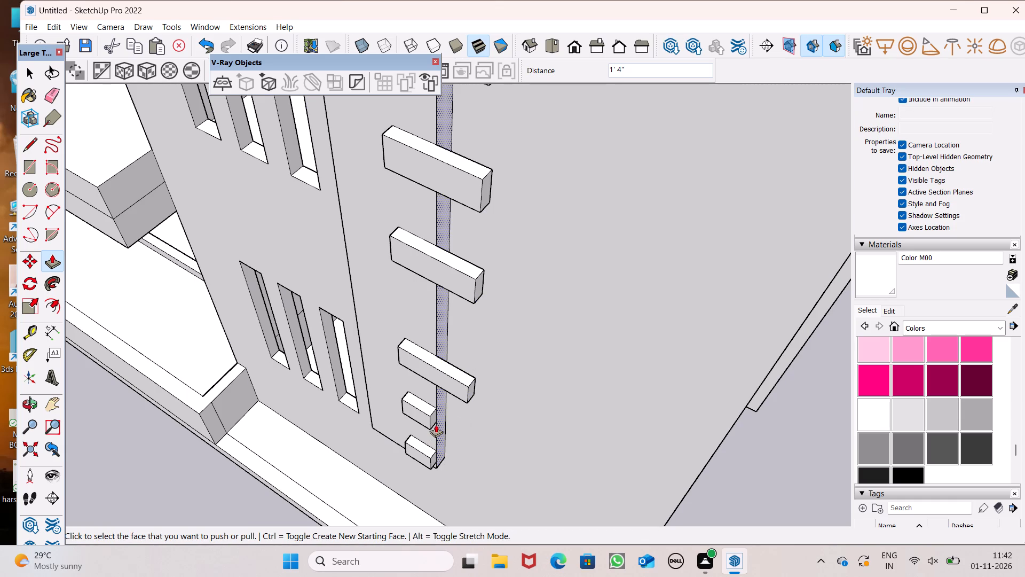
drag(433, 420, 469, 403)
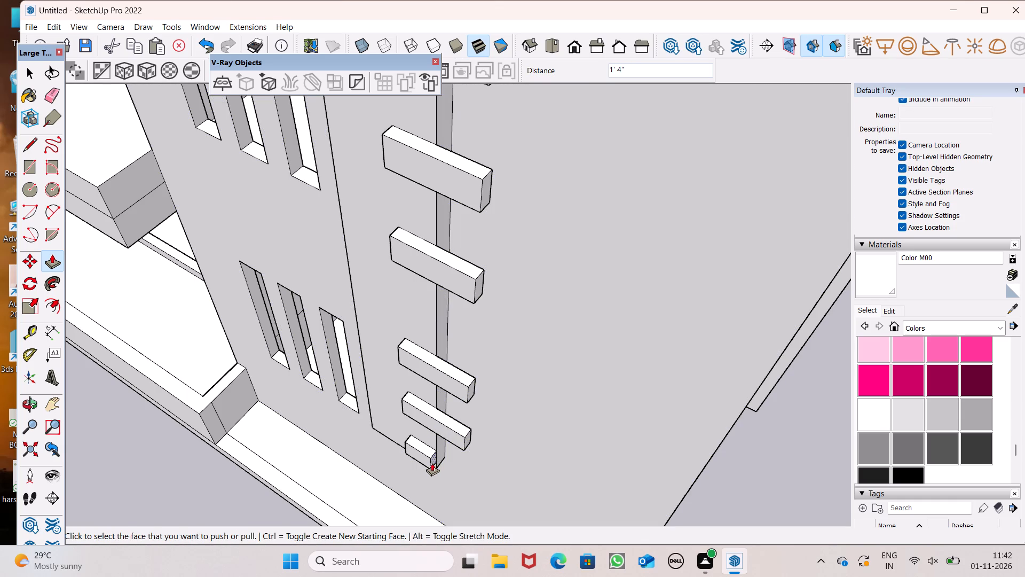
drag(432, 463, 457, 445)
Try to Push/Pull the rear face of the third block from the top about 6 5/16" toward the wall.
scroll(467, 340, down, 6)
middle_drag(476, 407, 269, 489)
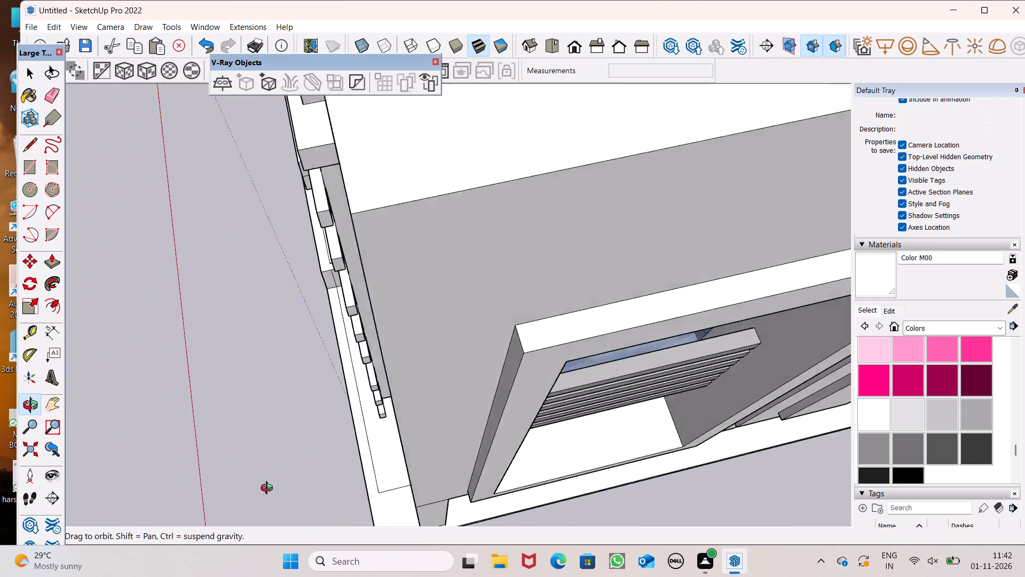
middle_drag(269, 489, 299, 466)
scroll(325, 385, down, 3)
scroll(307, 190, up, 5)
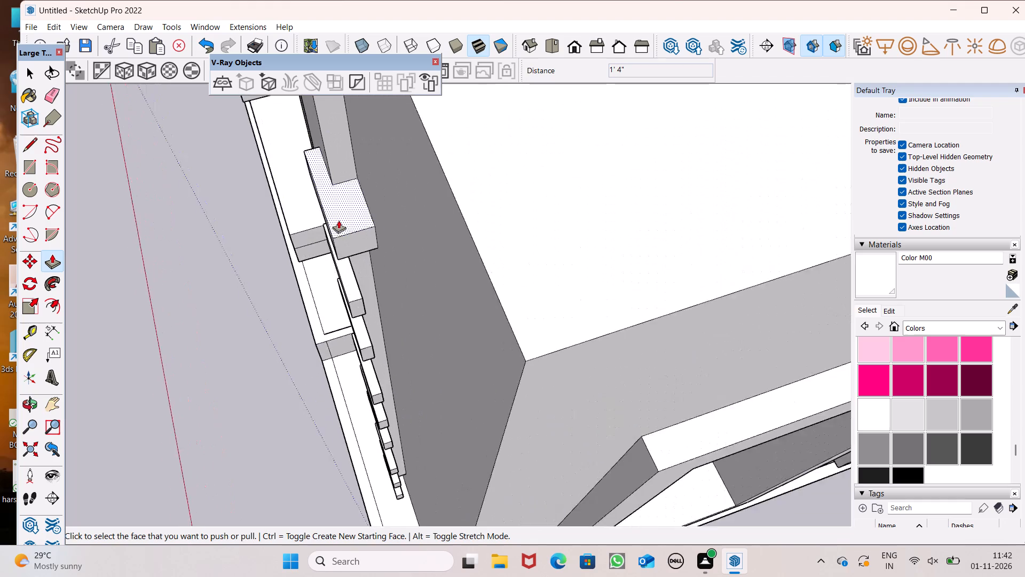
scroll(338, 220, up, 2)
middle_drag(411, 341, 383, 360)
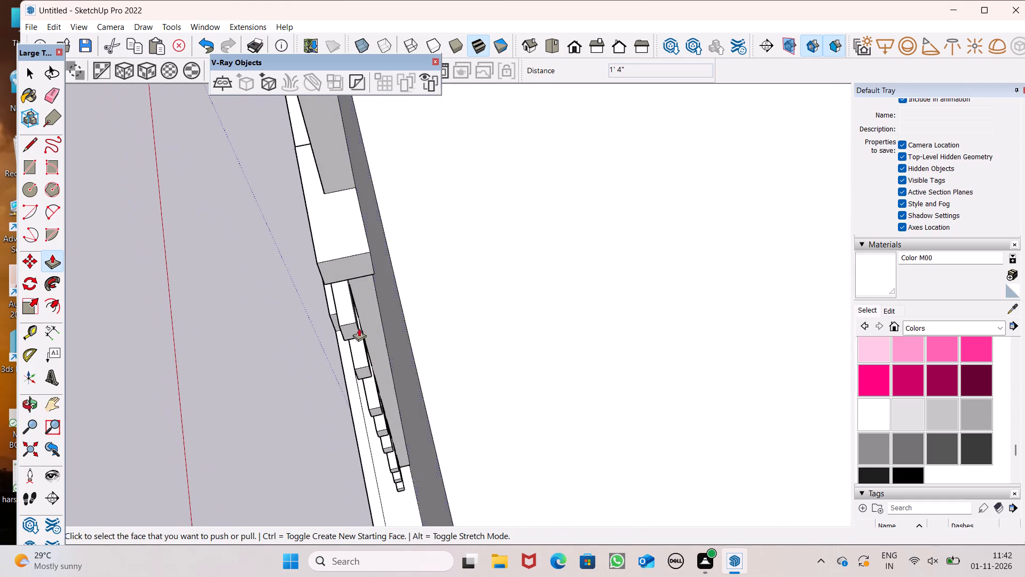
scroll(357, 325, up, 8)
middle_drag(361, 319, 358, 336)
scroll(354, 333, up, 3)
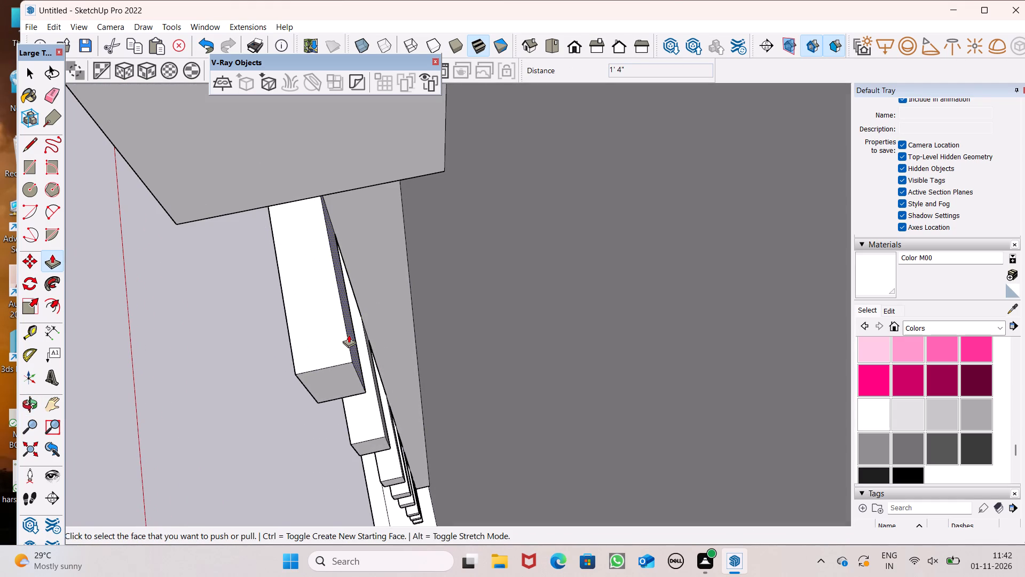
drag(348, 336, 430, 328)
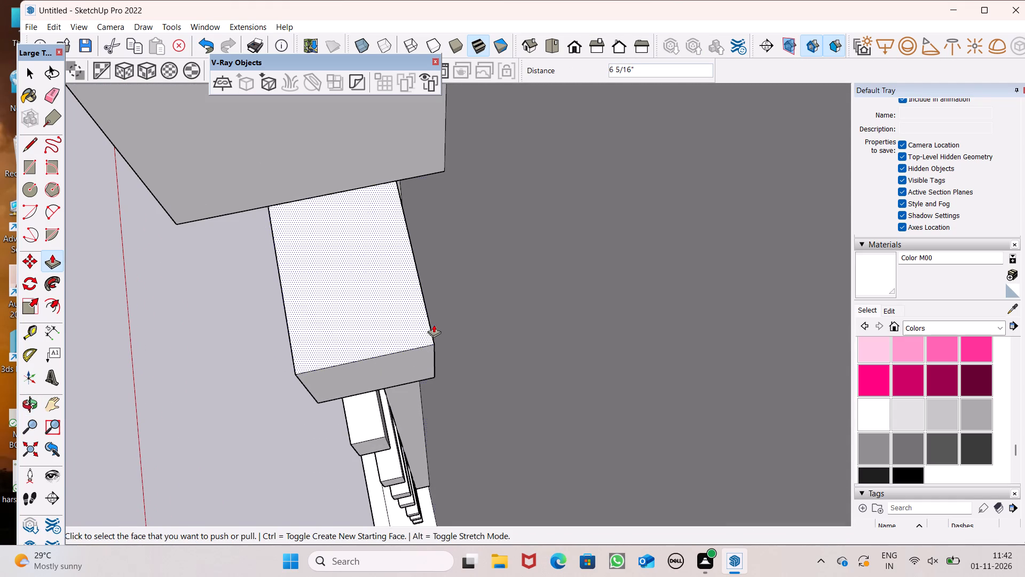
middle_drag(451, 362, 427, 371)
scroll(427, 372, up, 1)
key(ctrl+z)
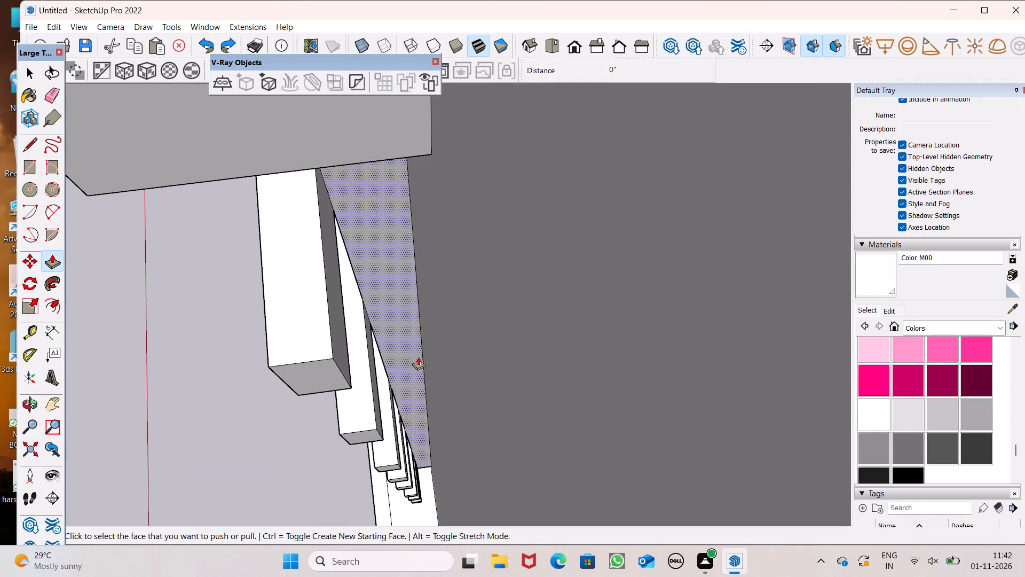
Push/Pull the overhangs' rear faces back to the wall, about 7 3/8" on the third block from the top and 6 13/16" on the fourth.
drag(337, 357, 432, 345)
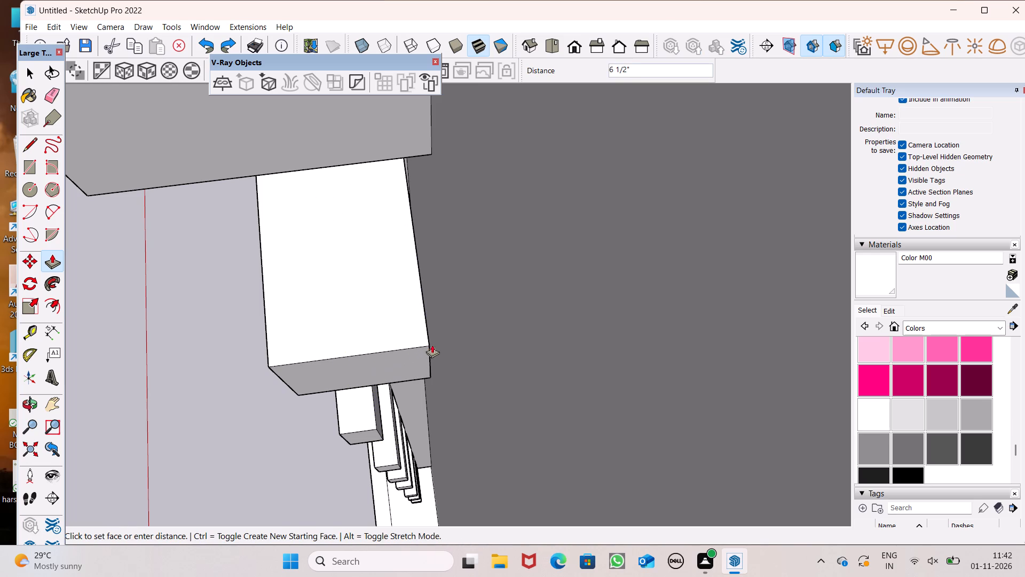
drag(432, 345, 440, 340)
scroll(457, 271, down, 5)
middle_drag(419, 383, 382, 365)
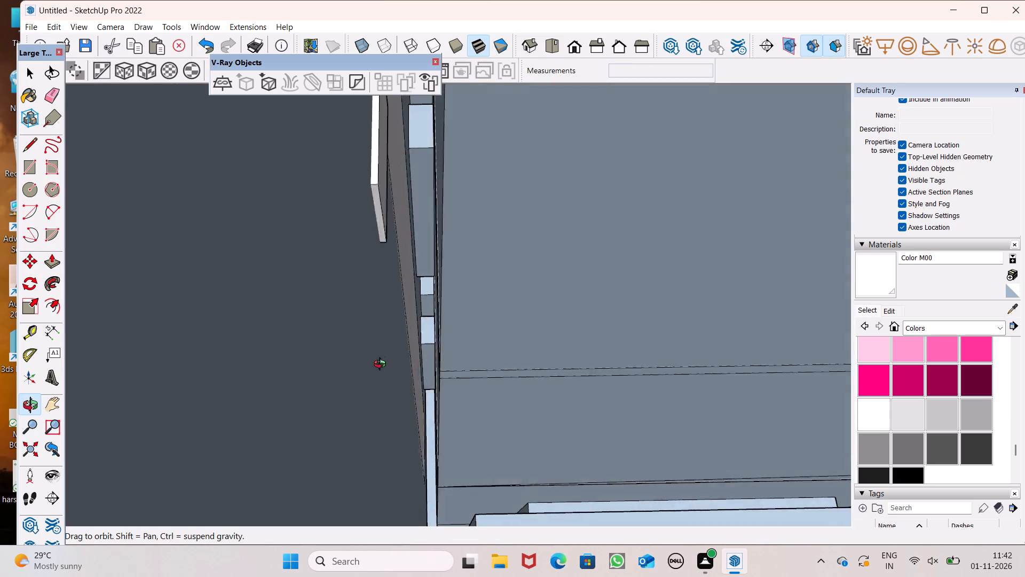
middle_drag(382, 365, 411, 348)
scroll(387, 313, up, 6)
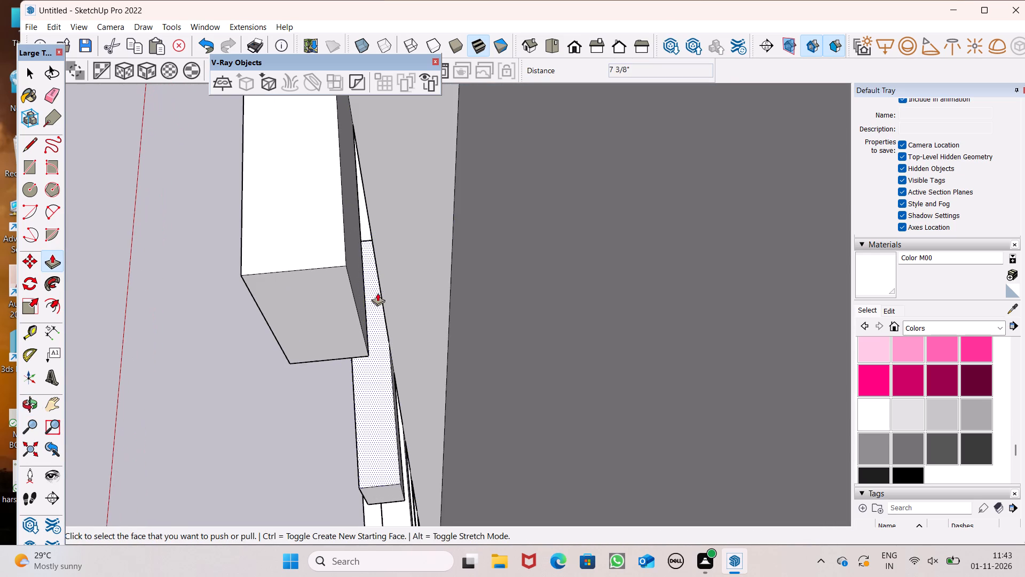
drag(362, 298, 503, 318)
Push/Pull the overhangs' rear faces on the fifth and sixth blocks from the top about 6 13/16" back to the wall.
middle_drag(438, 455, 388, 398)
middle_drag(388, 399, 413, 382)
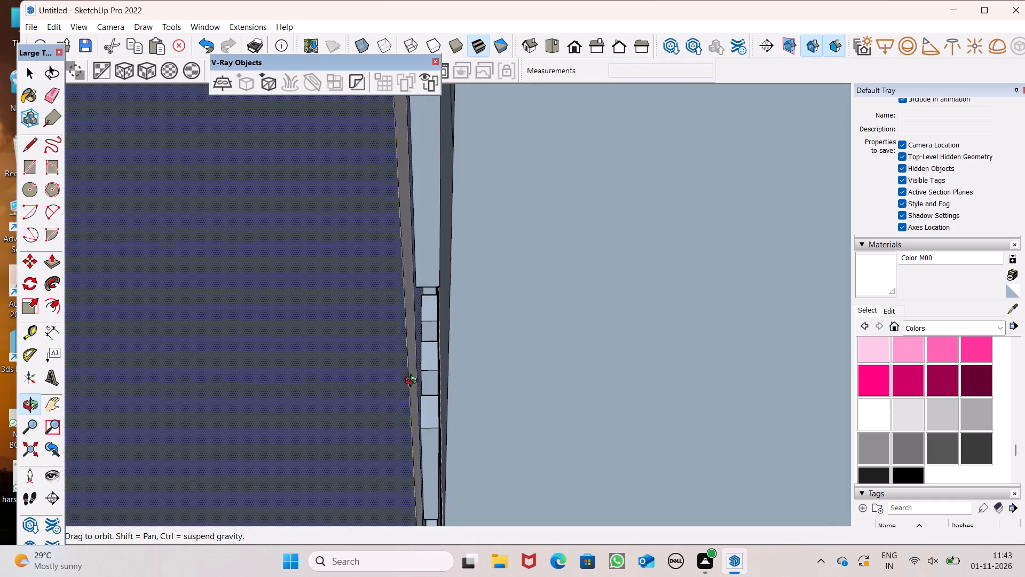
middle_drag(413, 382, 440, 375)
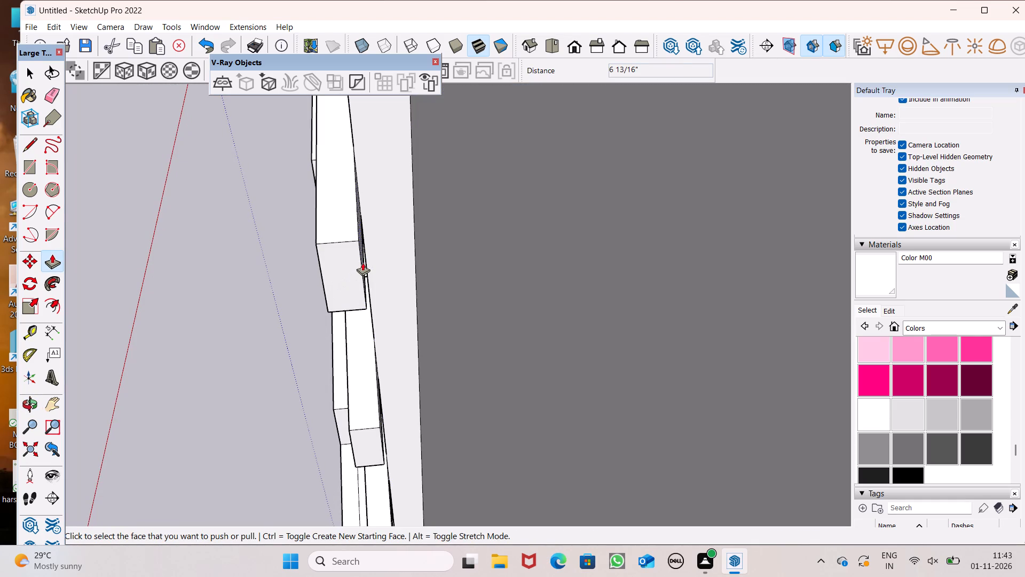
drag(362, 262, 422, 283)
middle_drag(437, 393, 347, 431)
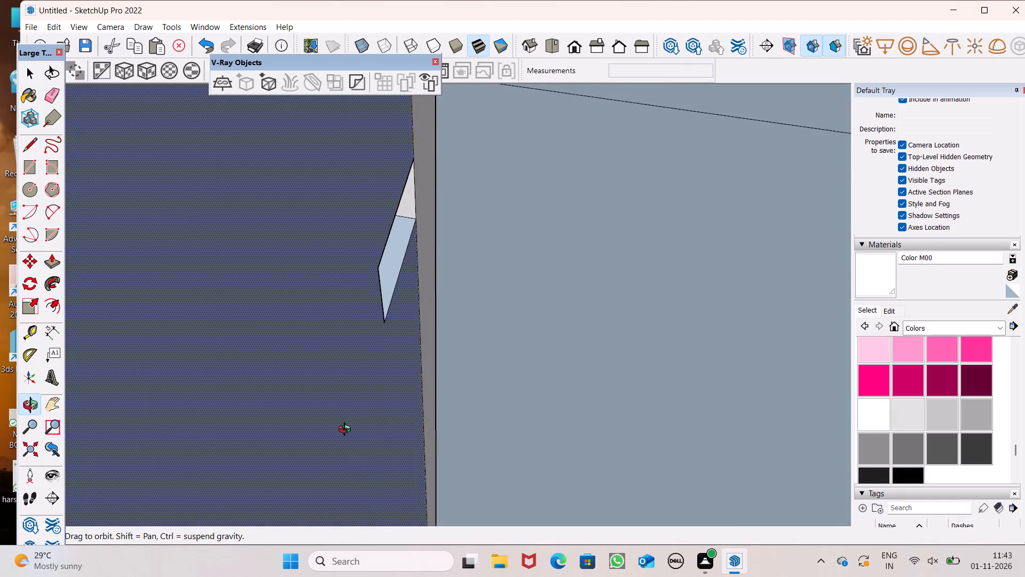
middle_drag(347, 431, 467, 385)
scroll(396, 285, down, 3)
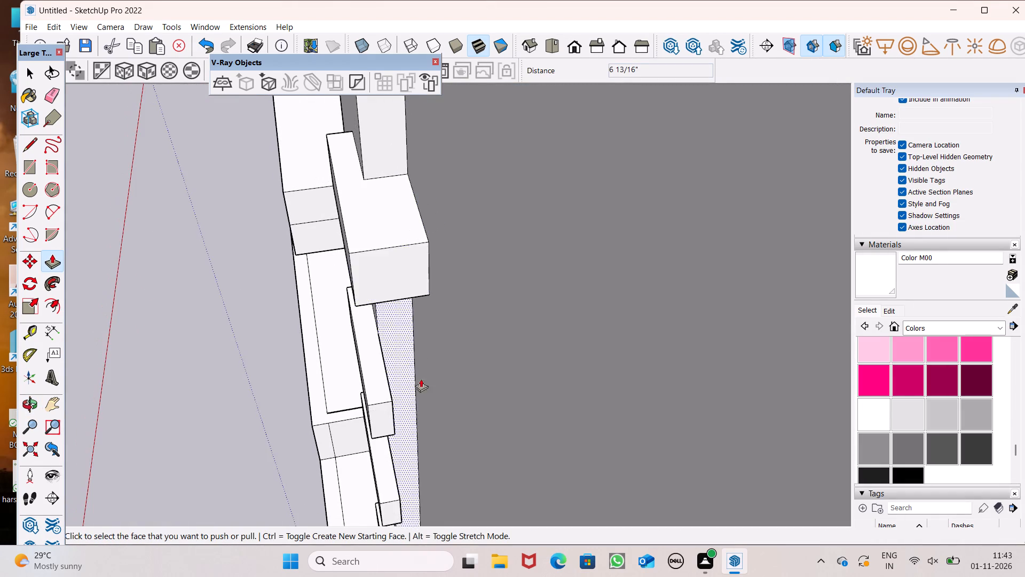
middle_drag(420, 384, 425, 380)
scroll(406, 429, up, 7)
middle_drag(402, 455, 387, 462)
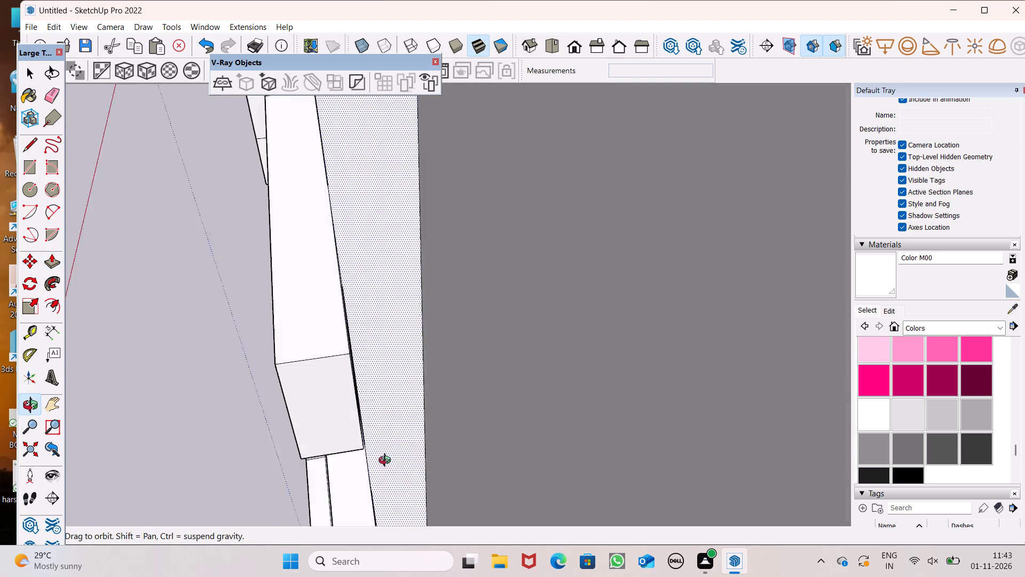
middle_drag(387, 462, 377, 462)
drag(334, 371, 447, 371)
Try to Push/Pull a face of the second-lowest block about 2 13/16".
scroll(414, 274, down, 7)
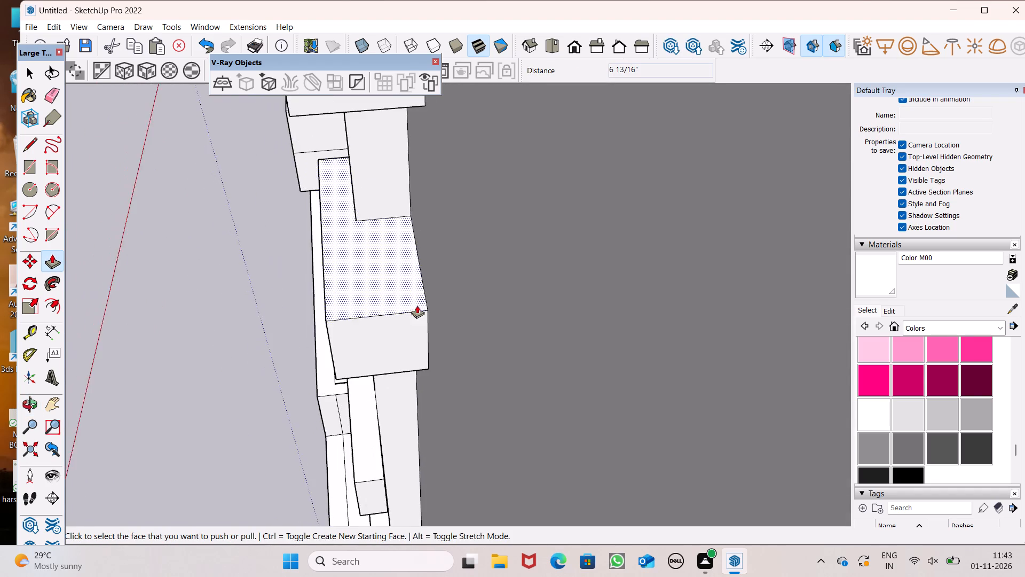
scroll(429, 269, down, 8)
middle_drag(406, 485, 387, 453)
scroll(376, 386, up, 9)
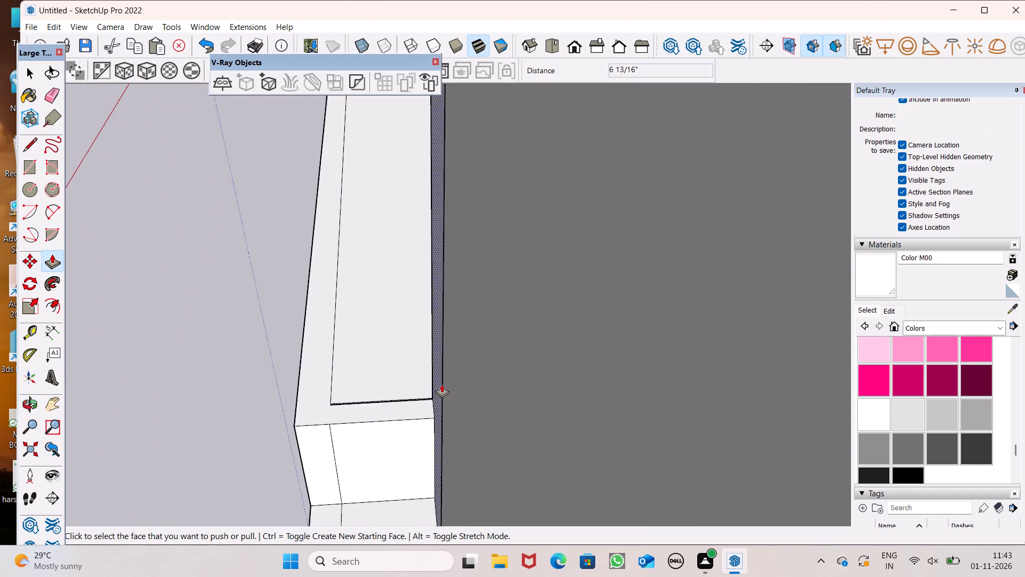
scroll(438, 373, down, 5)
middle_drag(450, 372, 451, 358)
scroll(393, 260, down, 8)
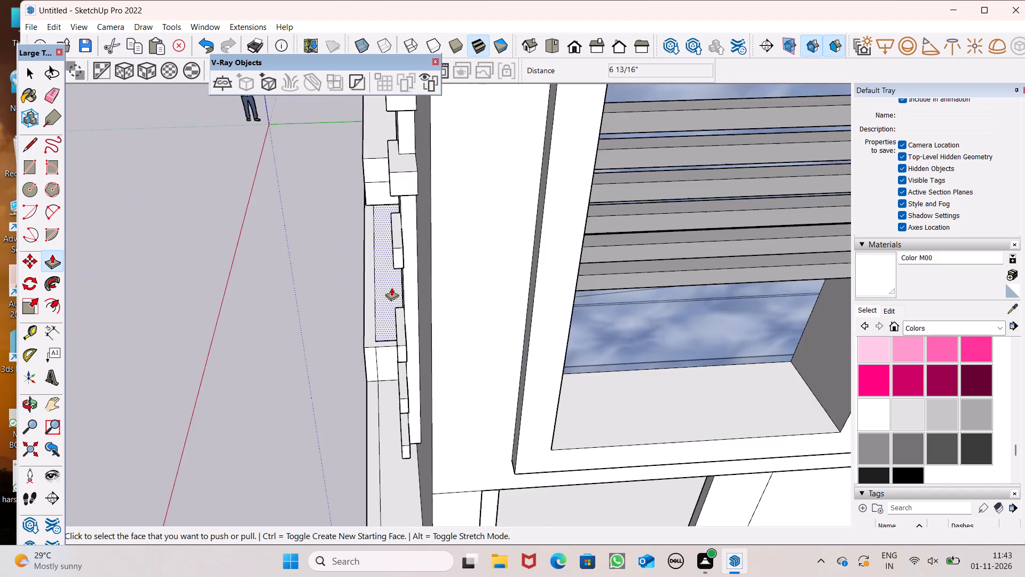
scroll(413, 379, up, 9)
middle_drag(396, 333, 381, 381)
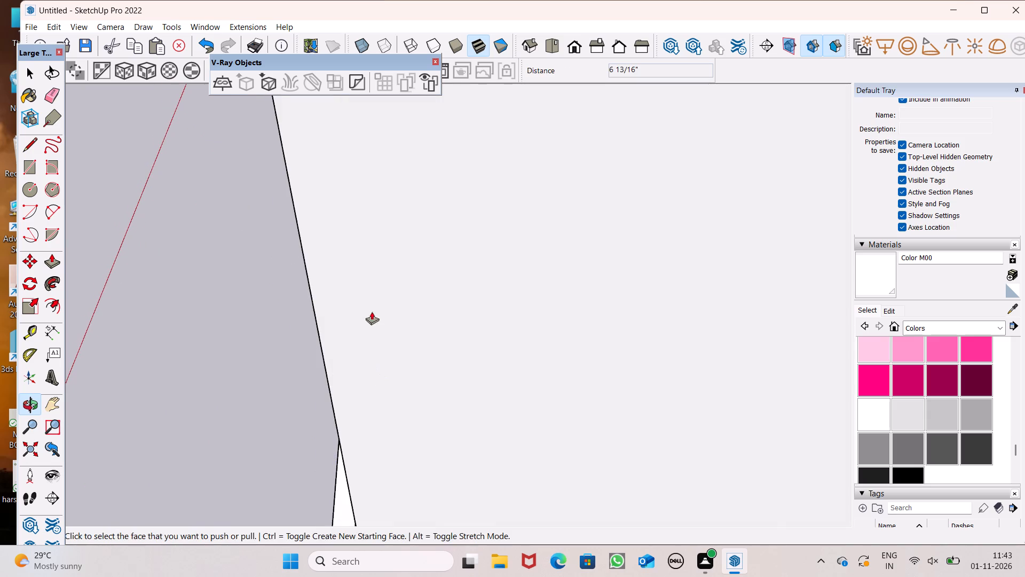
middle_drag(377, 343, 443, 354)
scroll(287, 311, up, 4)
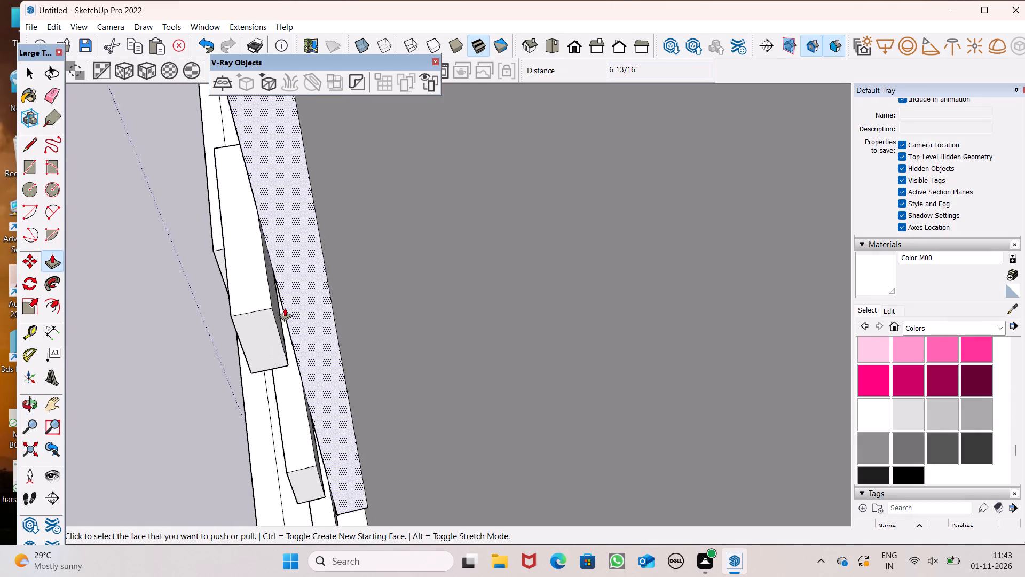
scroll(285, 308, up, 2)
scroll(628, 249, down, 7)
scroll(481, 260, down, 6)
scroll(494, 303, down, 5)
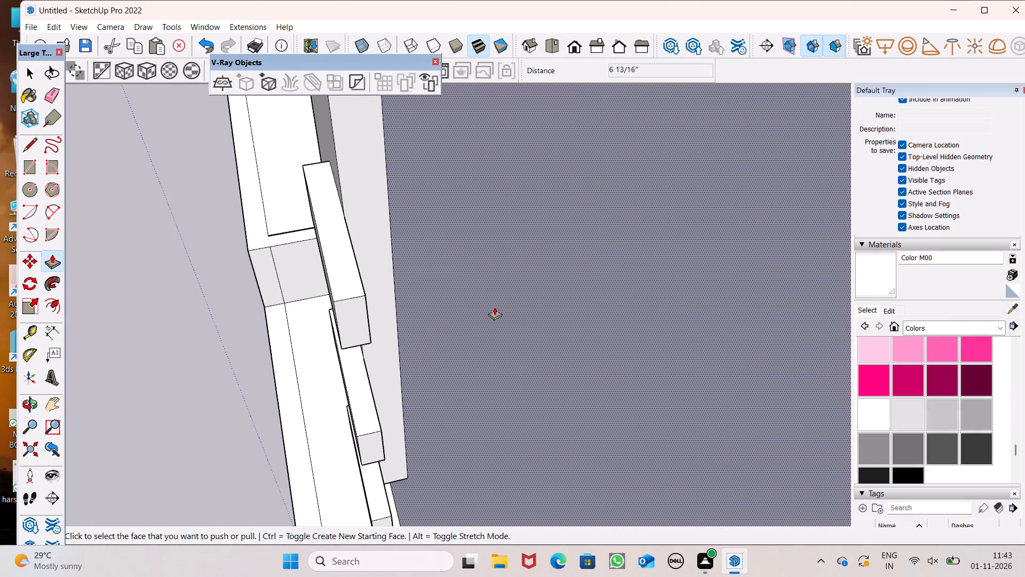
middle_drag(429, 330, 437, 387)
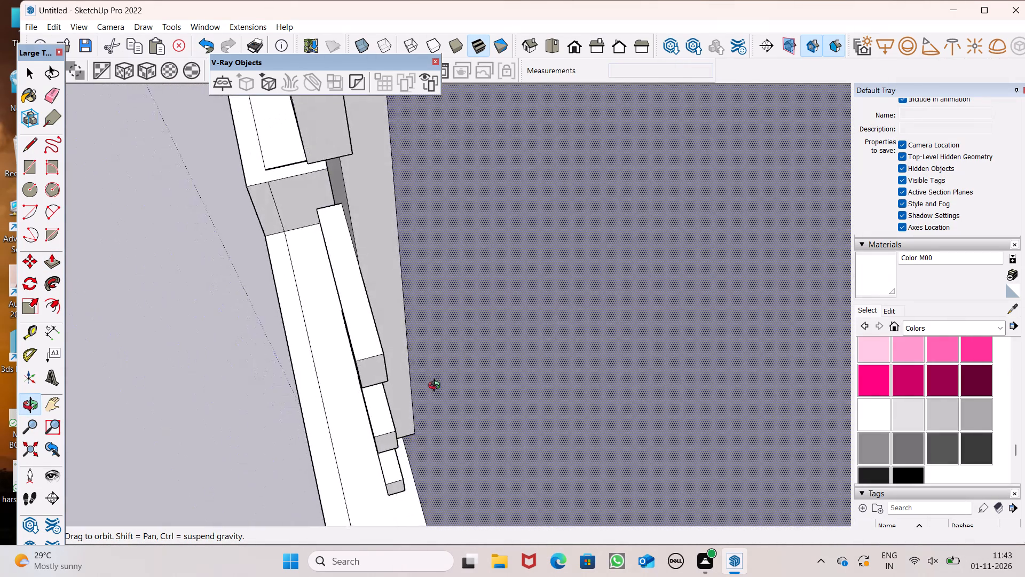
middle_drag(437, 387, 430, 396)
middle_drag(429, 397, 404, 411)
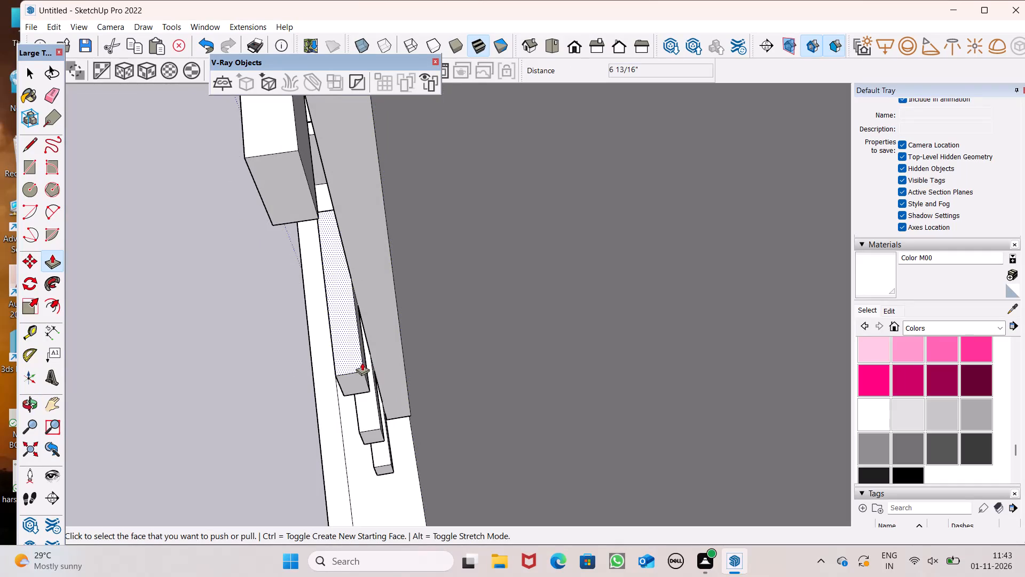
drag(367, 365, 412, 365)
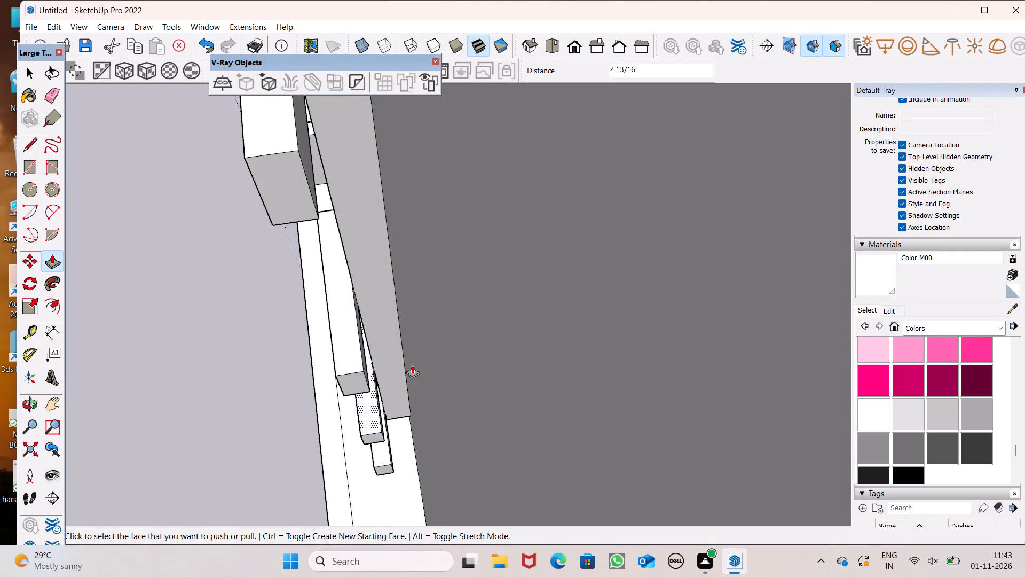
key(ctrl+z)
Push/Pull the overhang's rear face on the third-lowest block about 6 13/16" back to the wall.
middle_drag(372, 424, 535, 192)
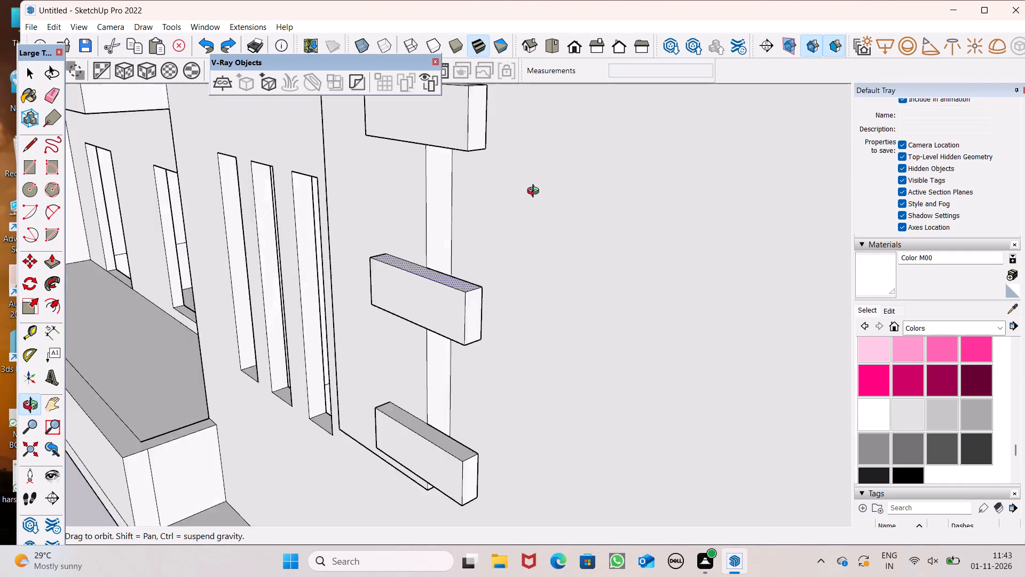
middle_drag(535, 192, 385, 353)
scroll(368, 278, up, 4)
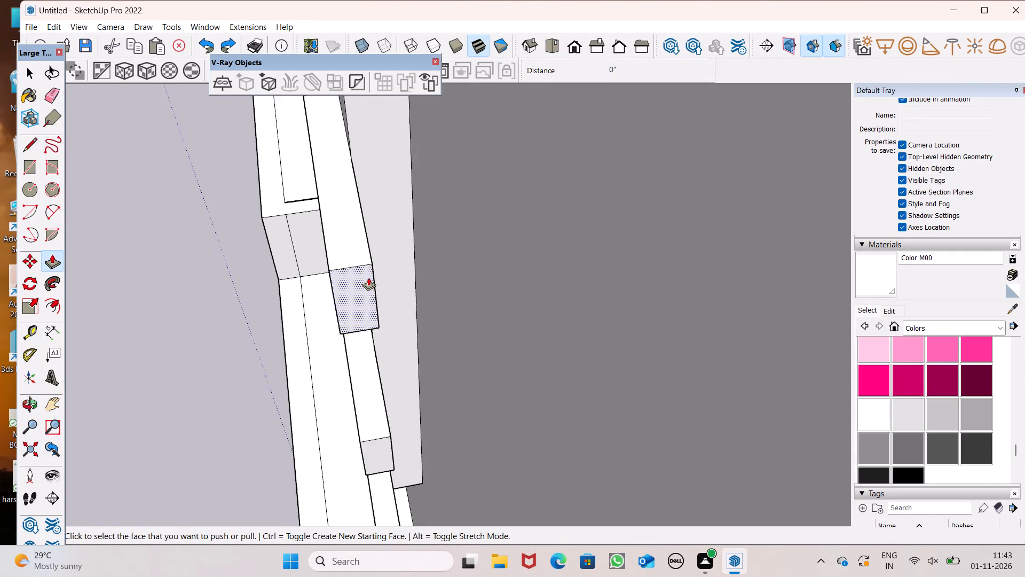
scroll(368, 277, up, 4)
scroll(398, 317, up, 1)
middle_drag(402, 321, 377, 357)
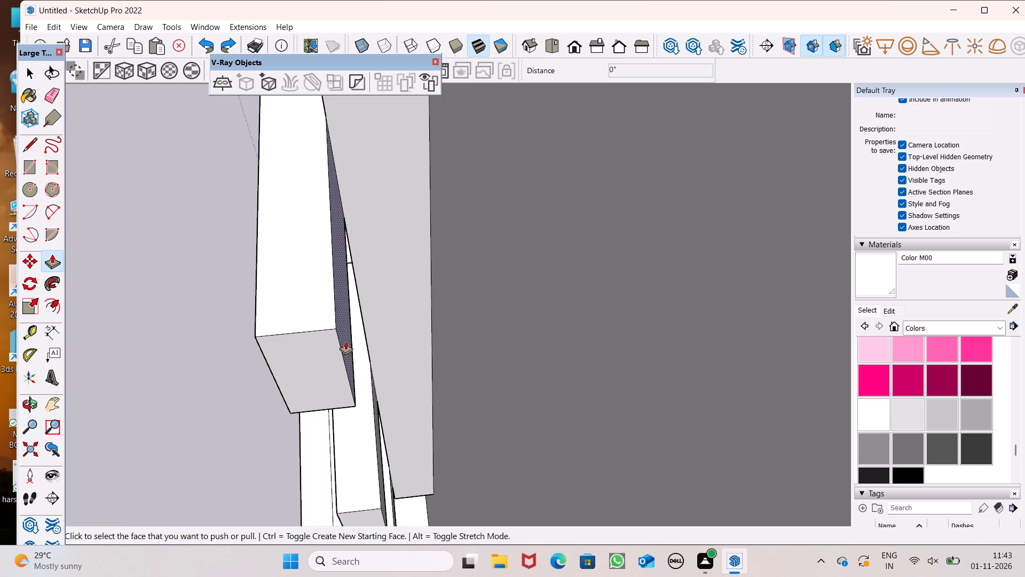
drag(345, 341, 457, 363)
Push/Pull the overhangs' rear faces back to the wall, about 7 3/16" on the second-lowest block and 6 13/16" on the lowest.
scroll(429, 272, down, 5)
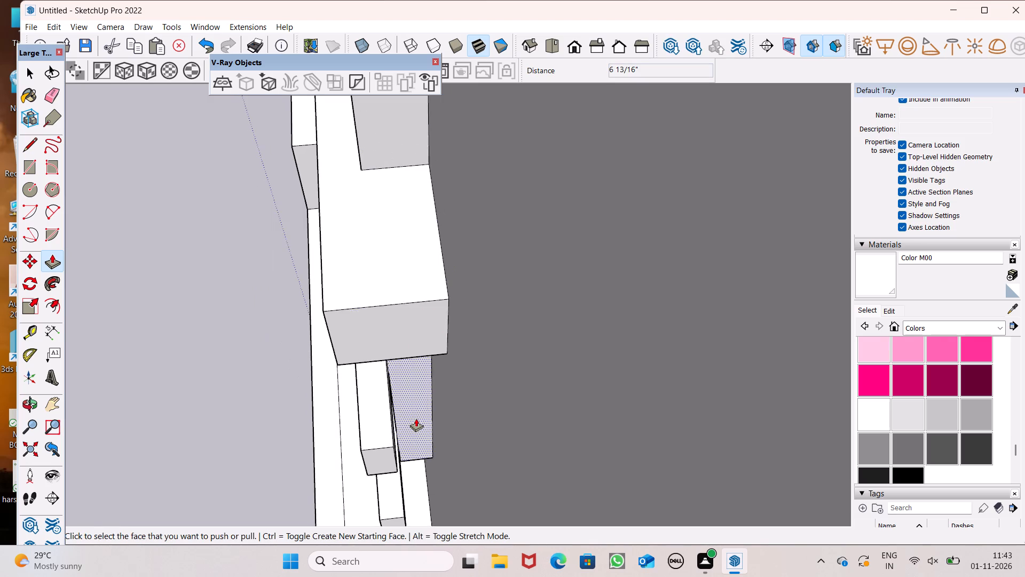
middle_drag(416, 418, 390, 339)
middle_drag(400, 389, 425, 370)
scroll(452, 275, down, 4)
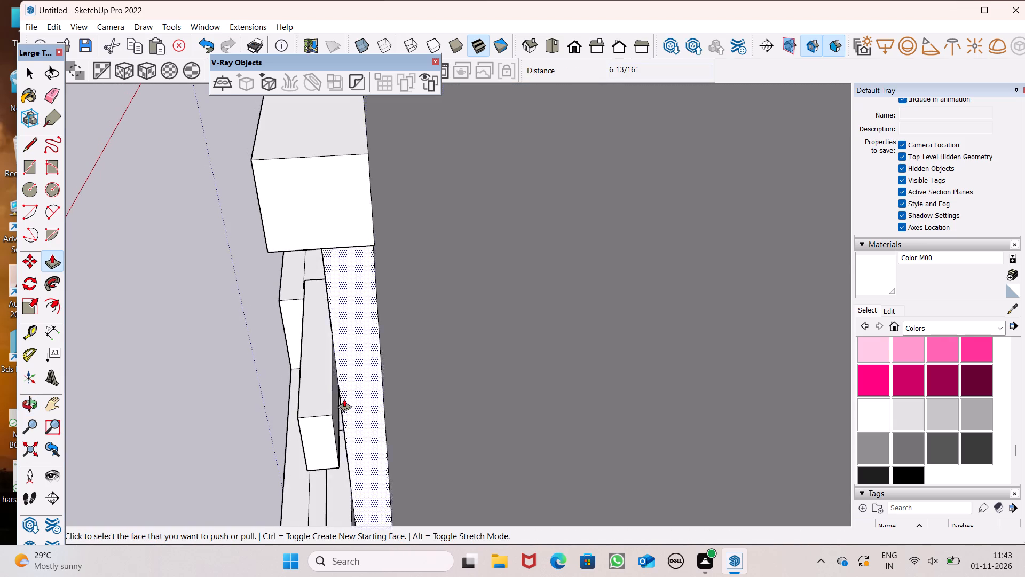
scroll(322, 414, up, 6)
drag(306, 429, 405, 428)
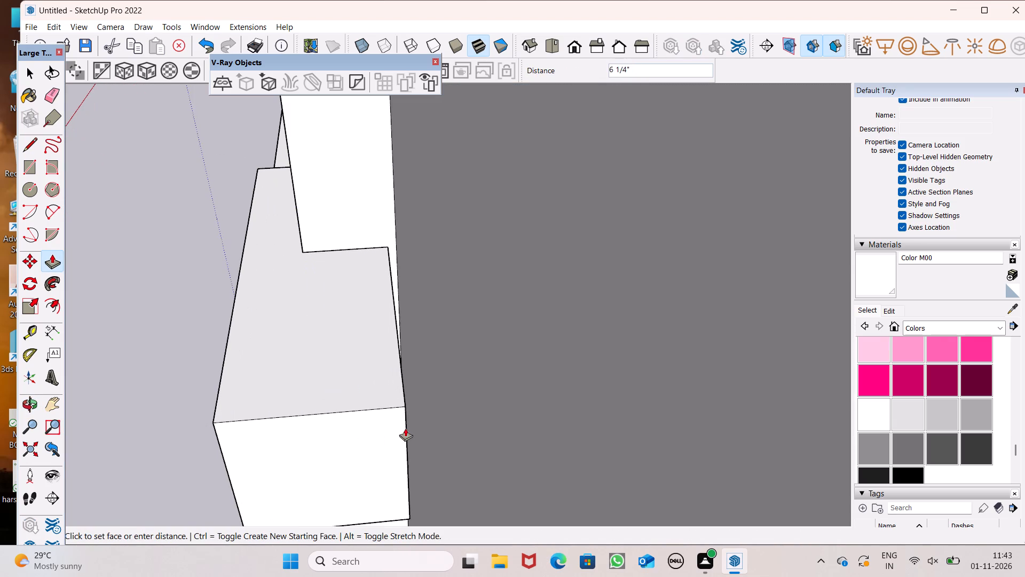
drag(405, 428, 419, 423)
scroll(455, 271, down, 7)
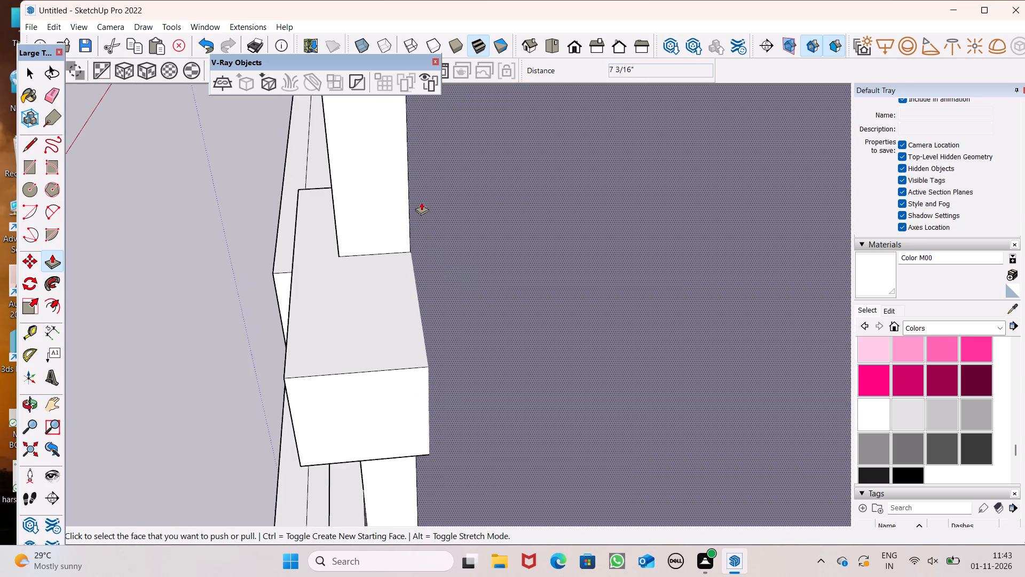
scroll(409, 128, down, 8)
scroll(384, 425, up, 13)
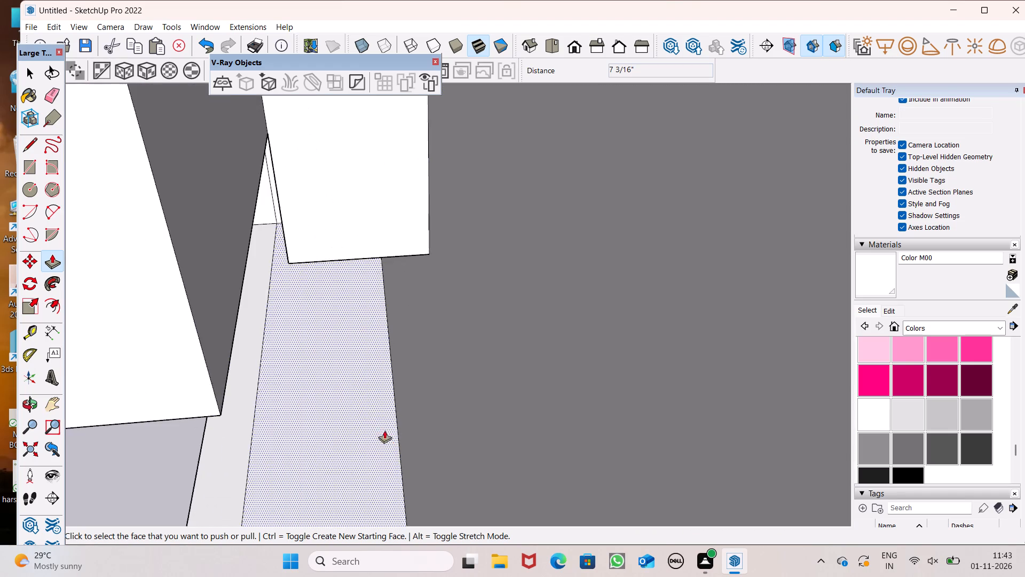
scroll(374, 417, down, 2)
drag(261, 307, 425, 352)
Examine the column of blocks along the band's edge and the whole facade from the front and side.
scroll(404, 260, down, 10)
scroll(416, 311, down, 6)
middle_drag(416, 368, 572, 288)
scroll(546, 317, down, 8)
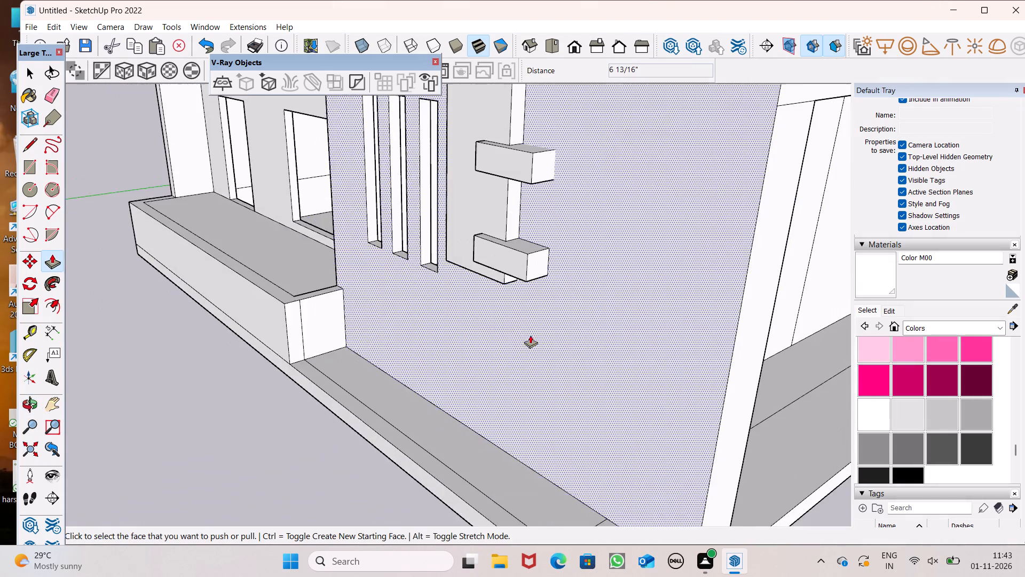
scroll(502, 342, down, 8)
middle_drag(449, 376, 571, 360)
scroll(381, 438, down, 6)
middle_drag(411, 473, 505, 451)
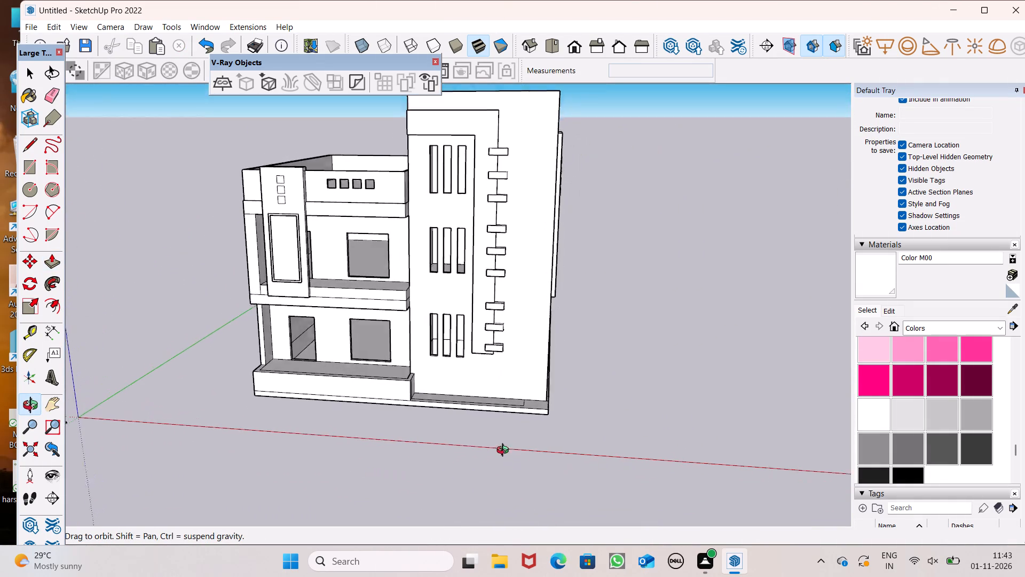
middle_drag(505, 451, 507, 447)
scroll(433, 404, down, 4)
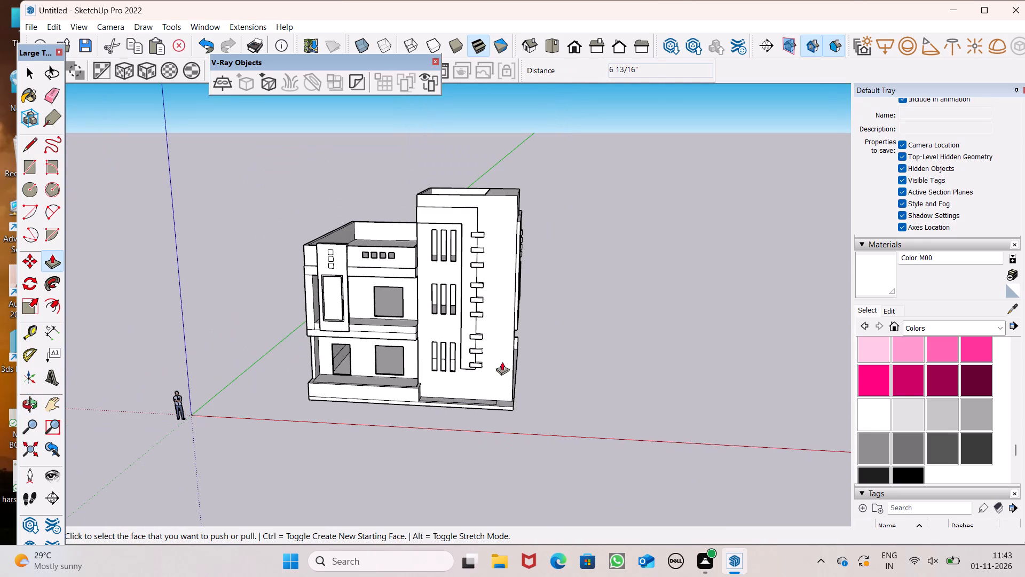
scroll(487, 233, up, 8)
middle_drag(484, 322, 359, 353)
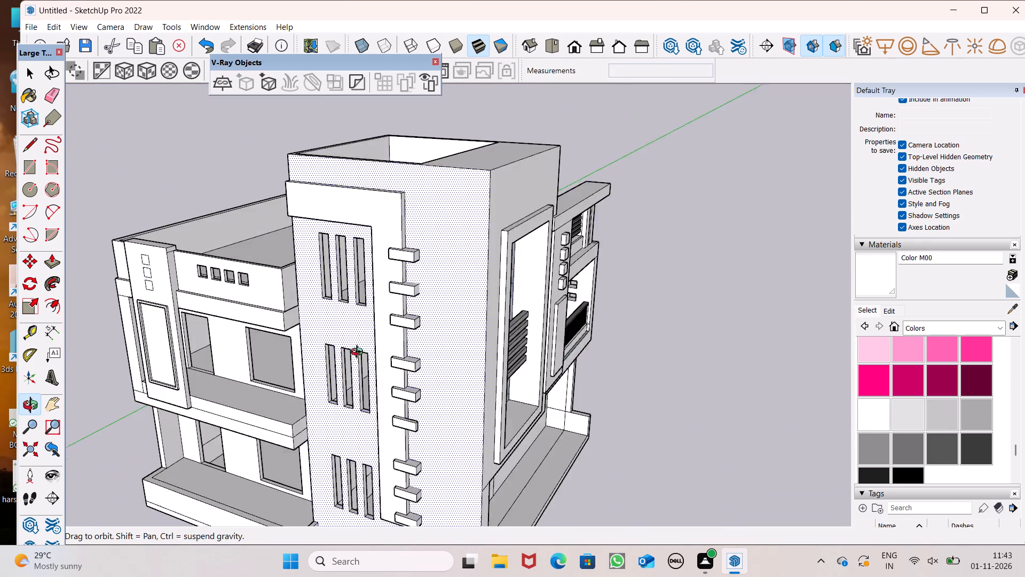
Push/Pull the rear face of one block's overhang in the column about 9/16" back to the wall.
middle_drag(359, 353, 350, 354)
scroll(350, 354, up, 1)
scroll(422, 272, up, 8)
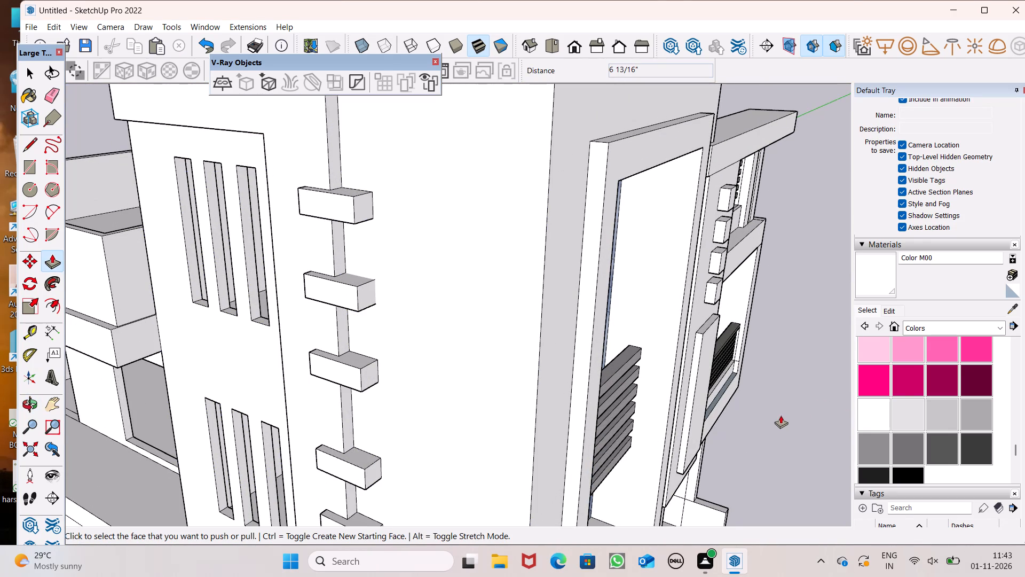
scroll(364, 301, up, 5)
middle_drag(480, 314, 305, 339)
scroll(275, 310, up, 2)
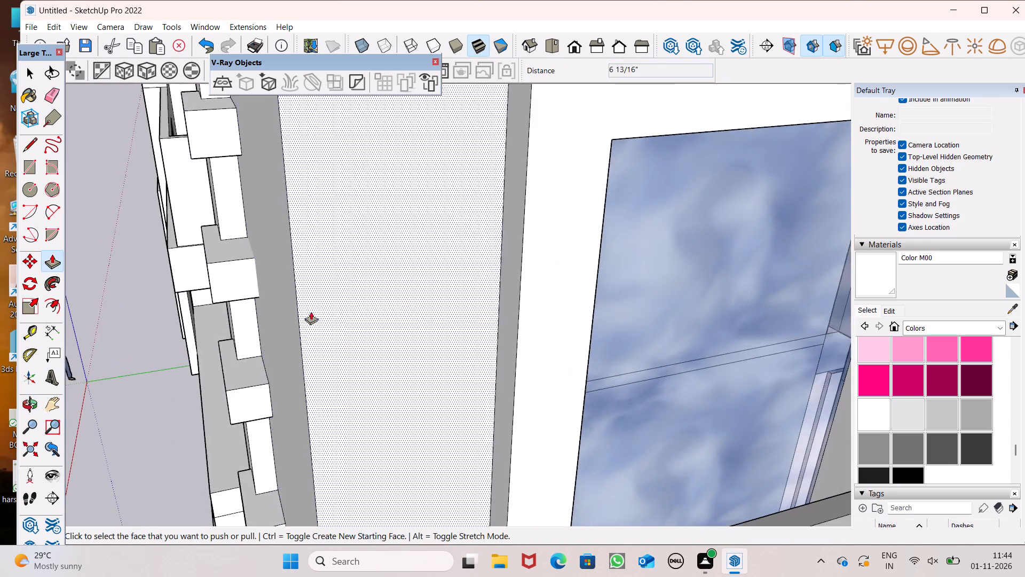
scroll(311, 311, up, 7)
scroll(333, 266, up, 9)
scroll(186, 325, up, 7)
scroll(102, 285, up, 4)
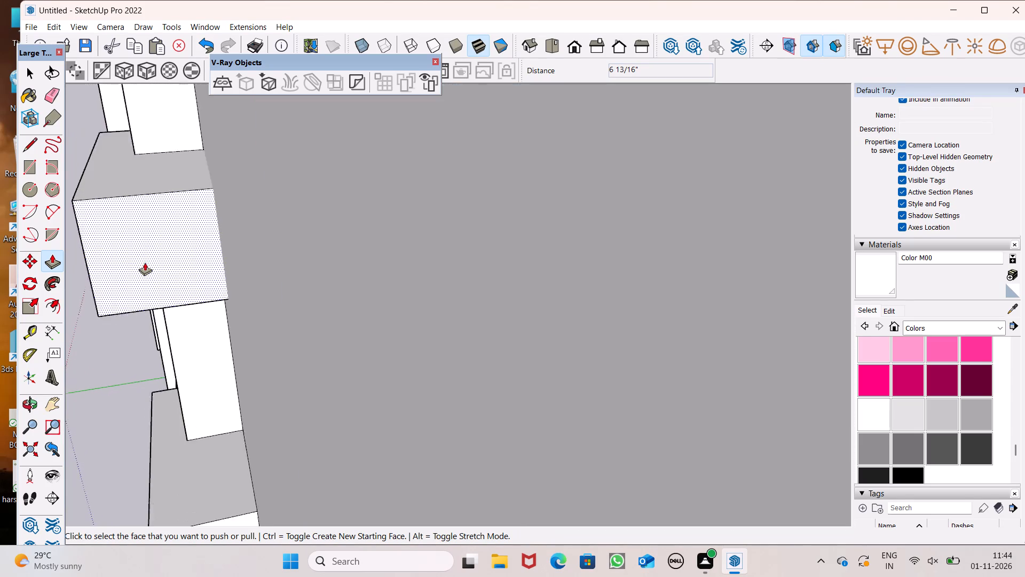
scroll(145, 262, up, 3)
scroll(410, 307, up, 8)
scroll(287, 226, up, 17)
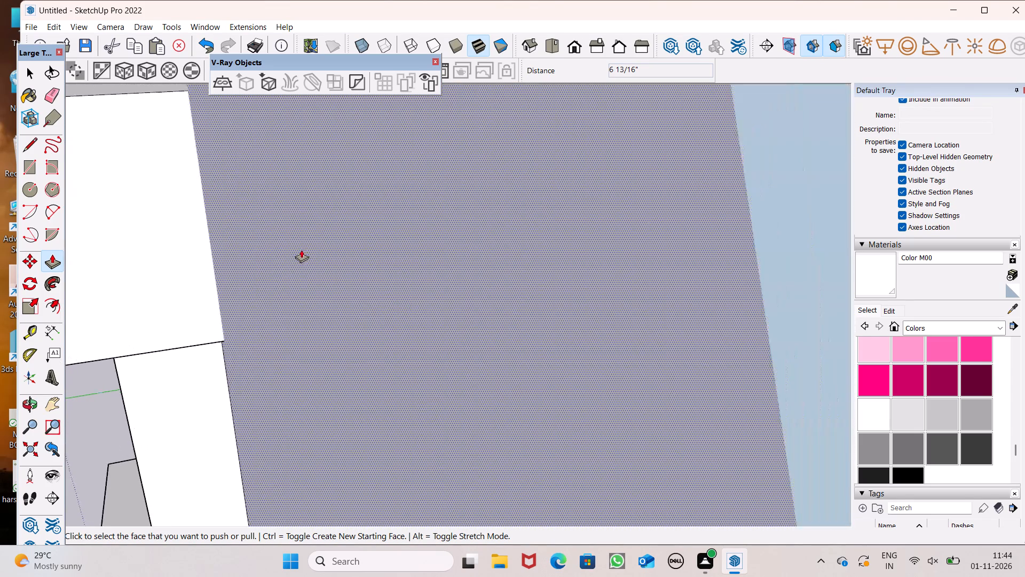
scroll(301, 249, up, 18)
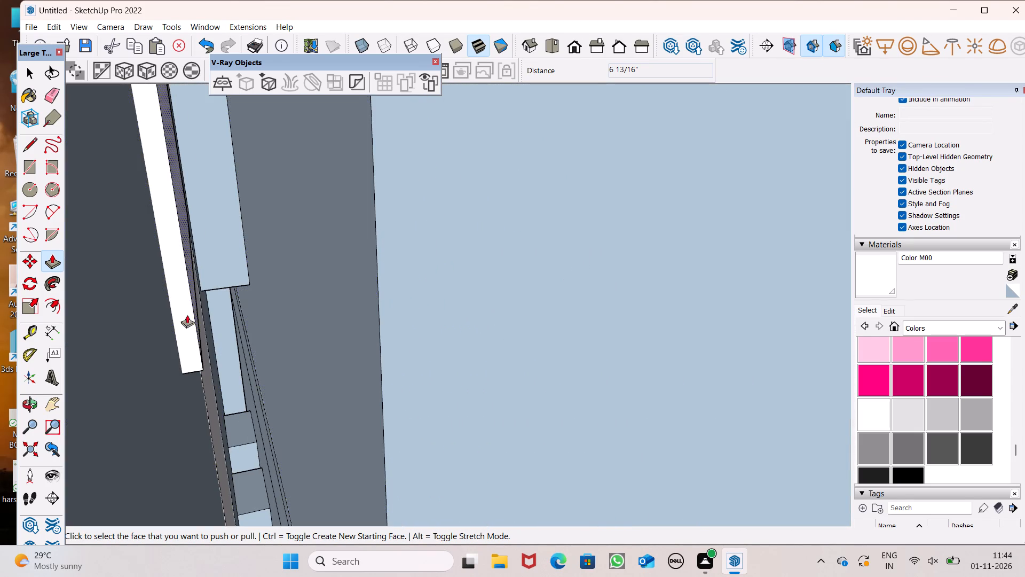
middle_drag(204, 343, 193, 356)
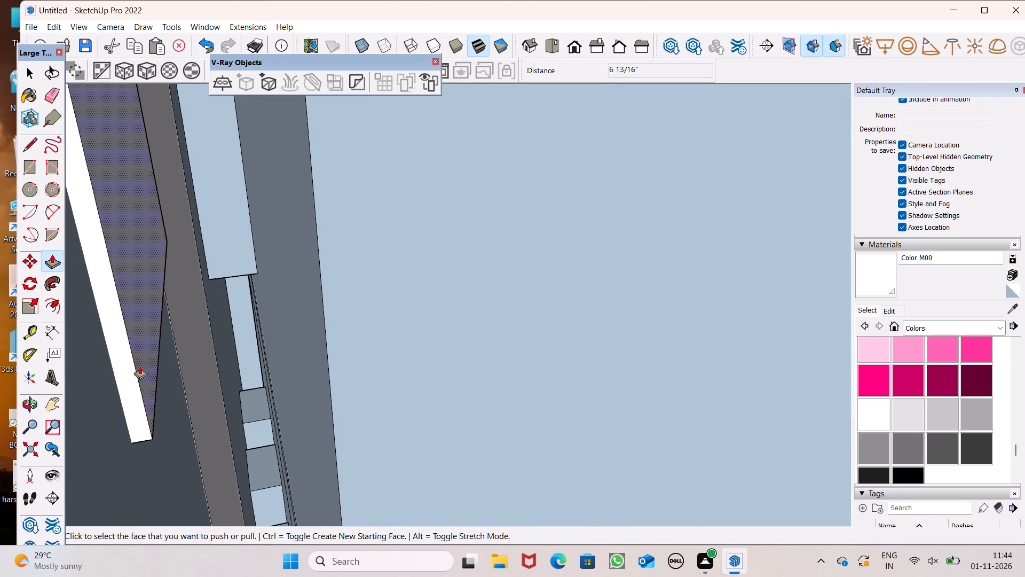
drag(140, 363, 125, 374)
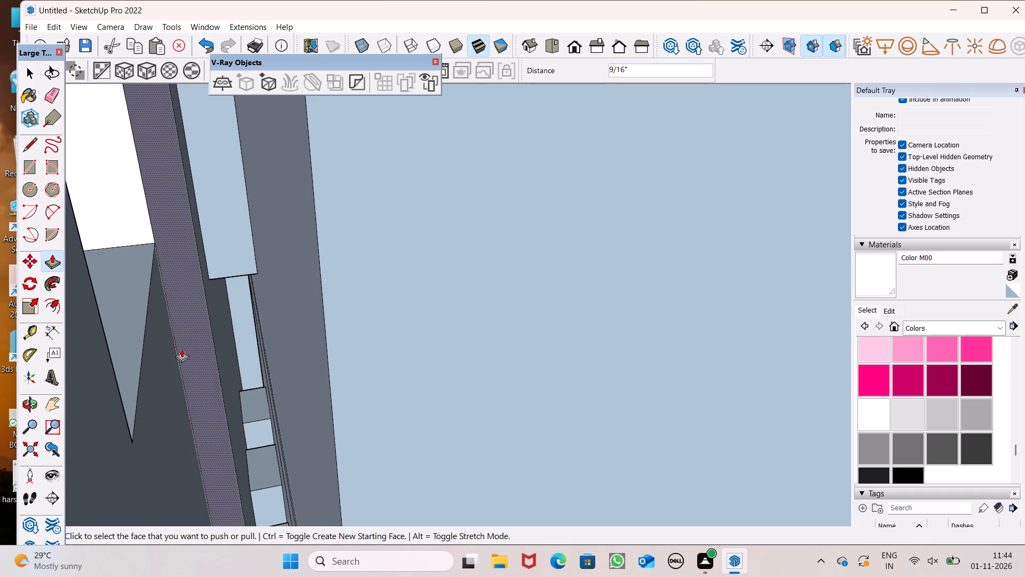
key(ctrl+z)
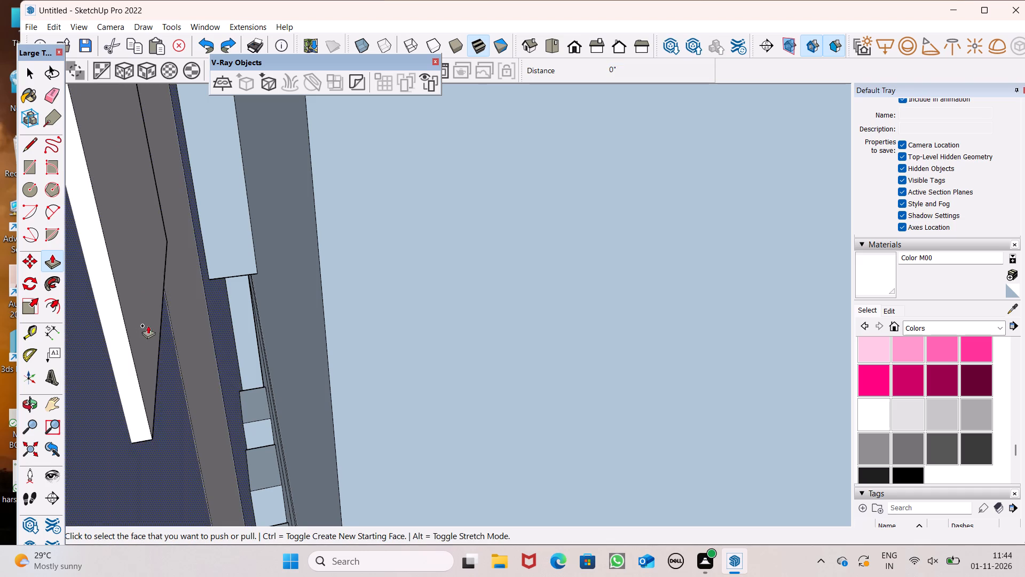
drag(142, 339, 127, 362)
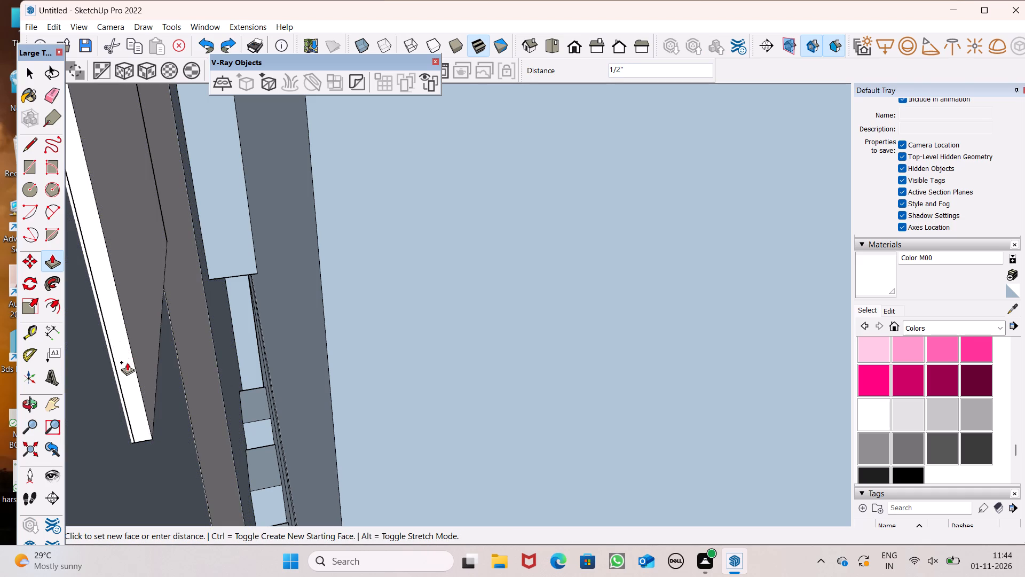
drag(127, 362, 127, 367)
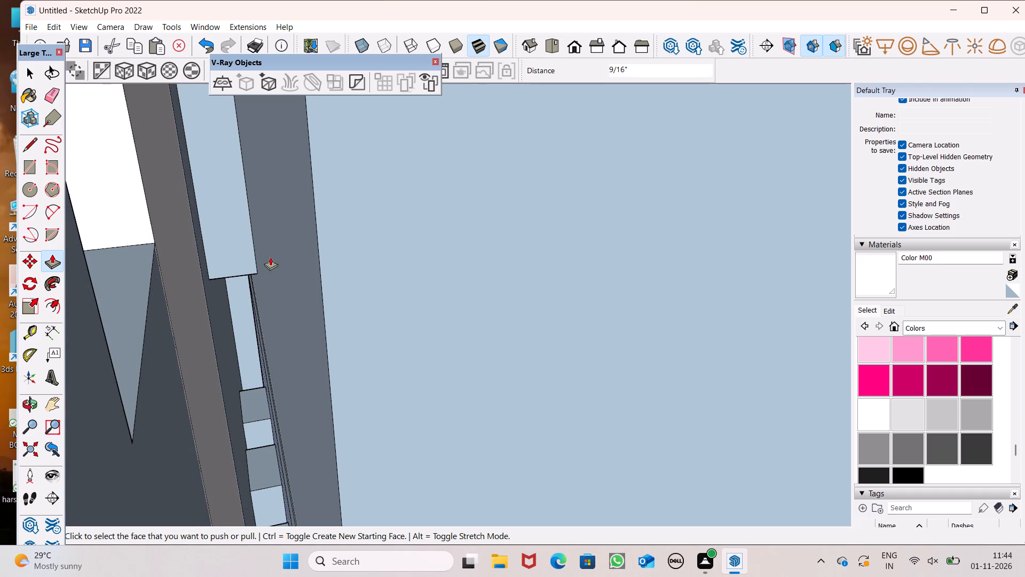
Trace a line about 1' 1" long along the inner edge of the tower's open top to close it with a face.
middle_drag(263, 256, 294, 252)
scroll(425, 294, down, 4)
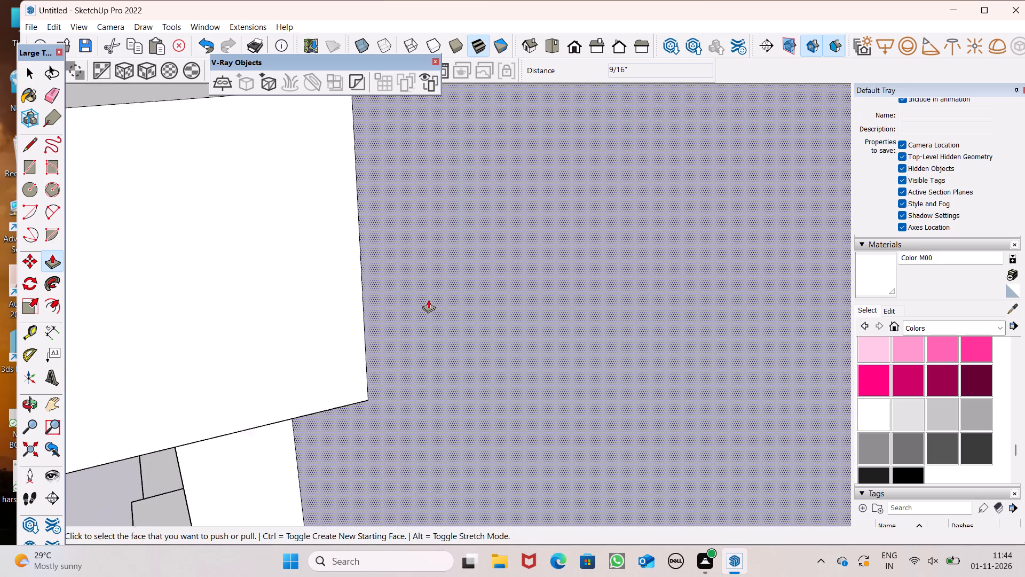
scroll(428, 300, down, 3)
key(space)
scroll(431, 302, down, 15)
middle_drag(303, 353, 444, 286)
scroll(360, 305, down, 7)
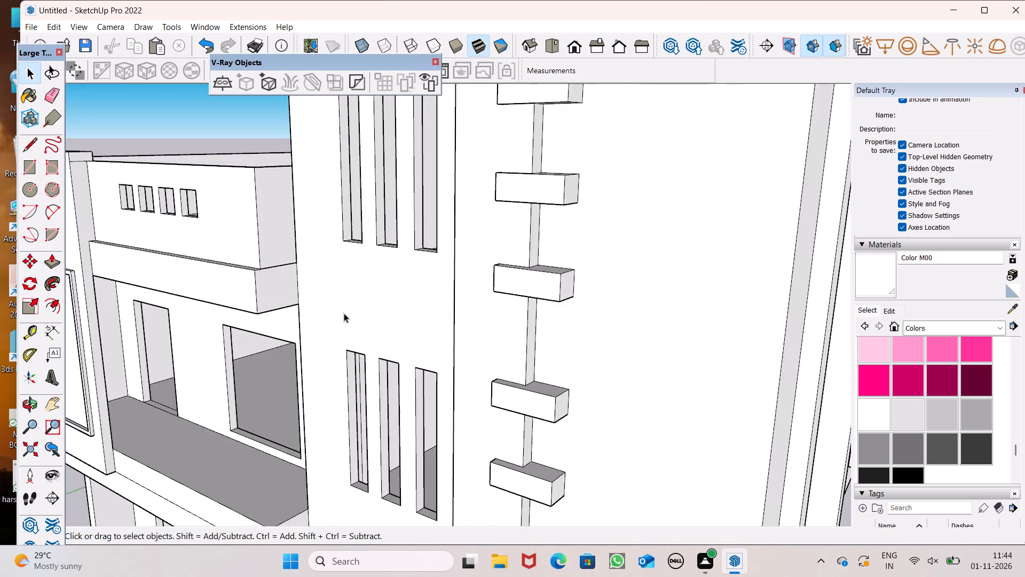
scroll(344, 313, down, 5)
middle_drag(384, 324, 410, 293)
scroll(288, 279, down, 4)
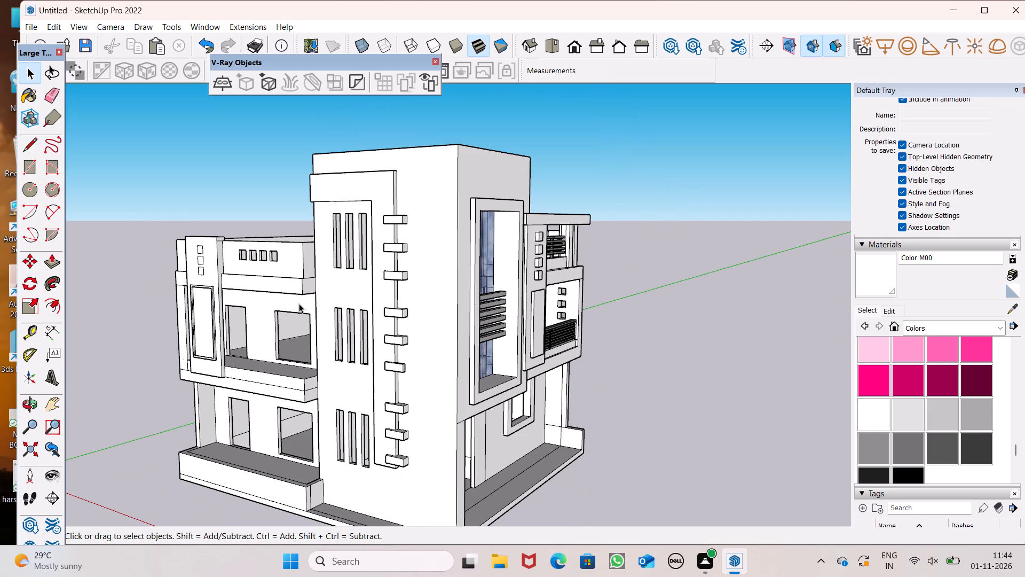
middle_drag(456, 163, 404, 419)
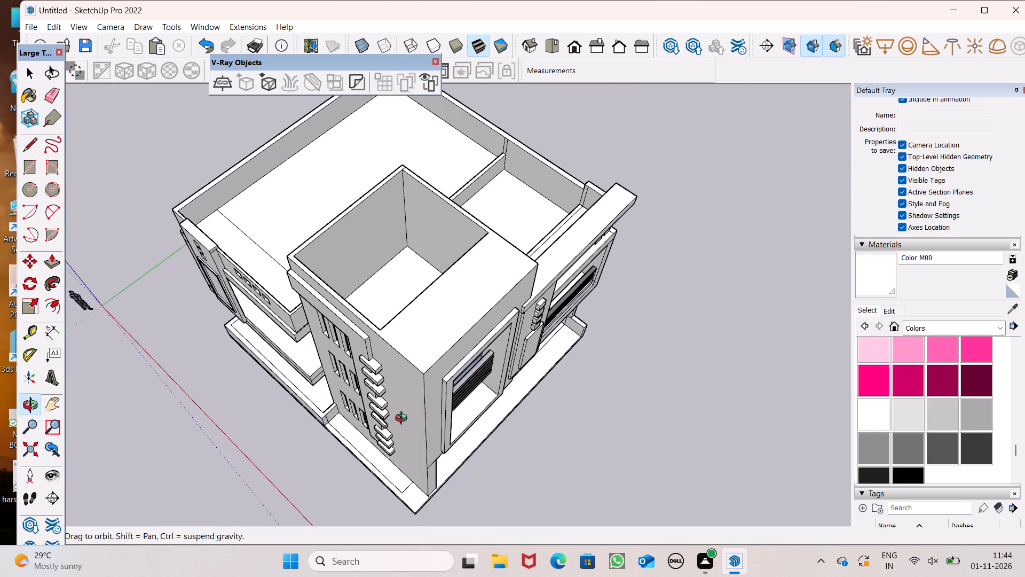
middle_drag(404, 419, 420, 387)
click(28, 145)
scroll(316, 173, up, 3)
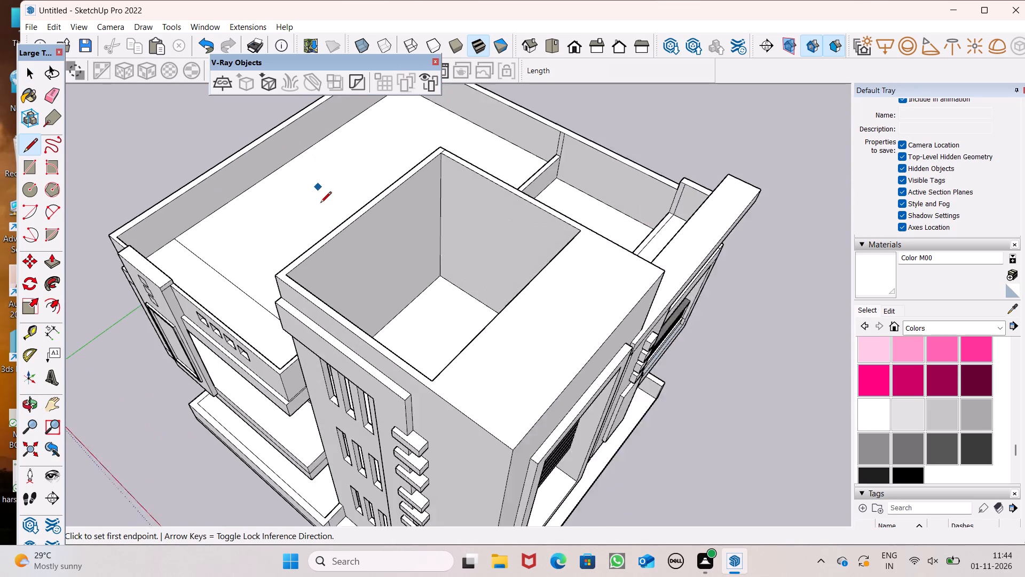
scroll(320, 204, up, 1)
drag(286, 286, 289, 280)
click(294, 277)
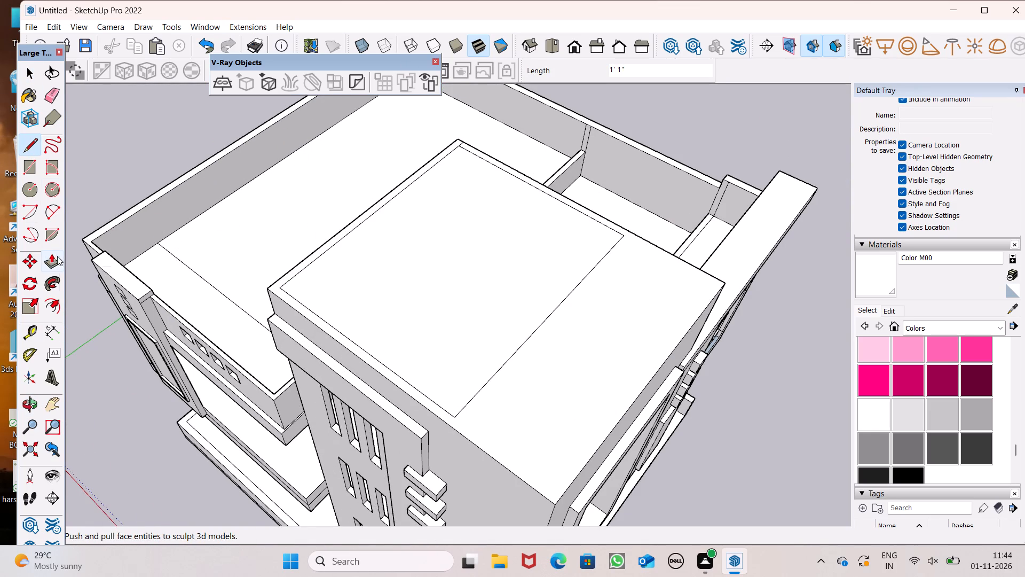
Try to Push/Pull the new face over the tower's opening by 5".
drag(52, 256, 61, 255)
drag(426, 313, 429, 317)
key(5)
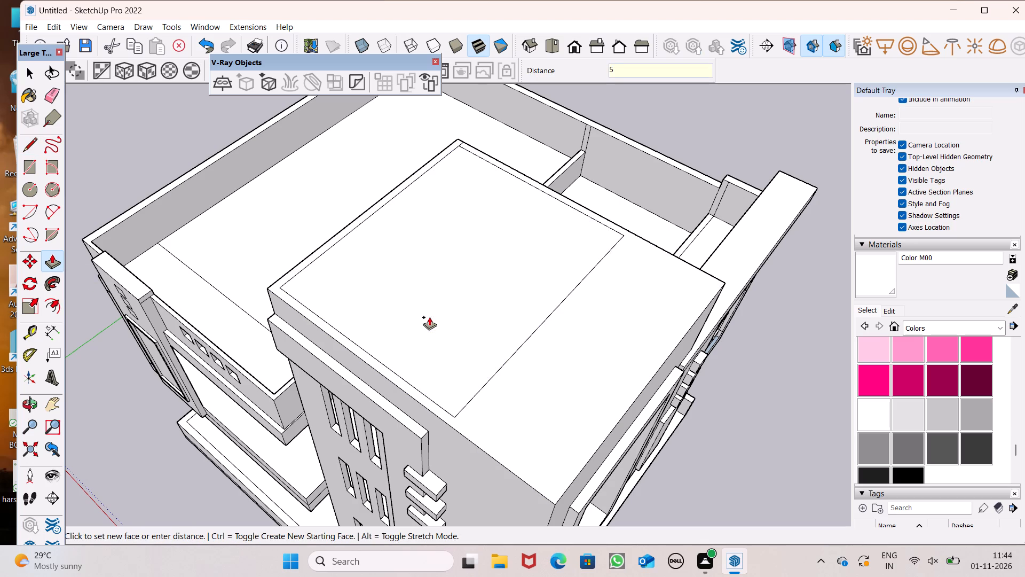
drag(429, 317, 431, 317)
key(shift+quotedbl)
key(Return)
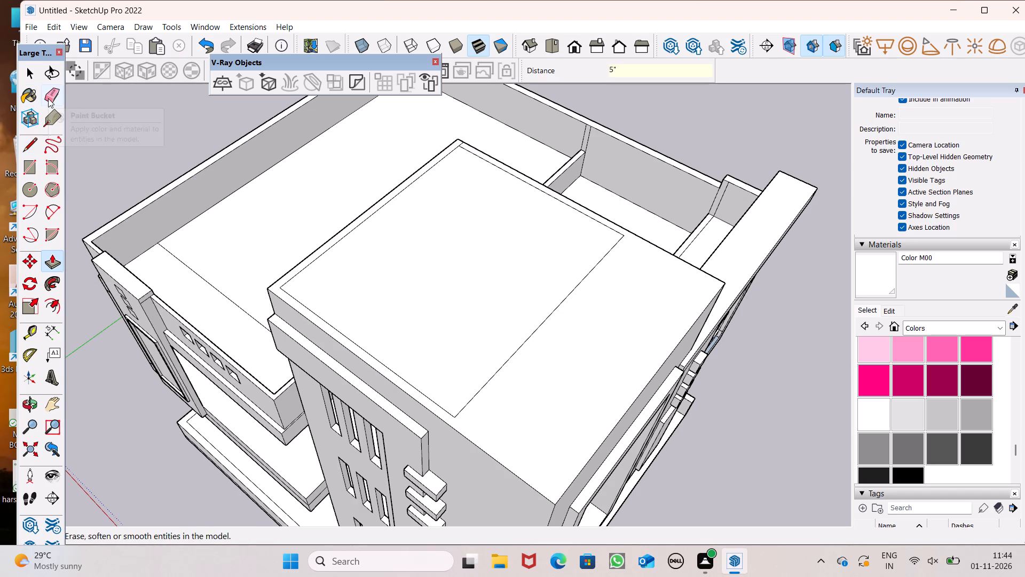
Erase the inner outline on the tower's top to merge it into one plain roof face.
click(48, 98)
drag(504, 371, 488, 384)
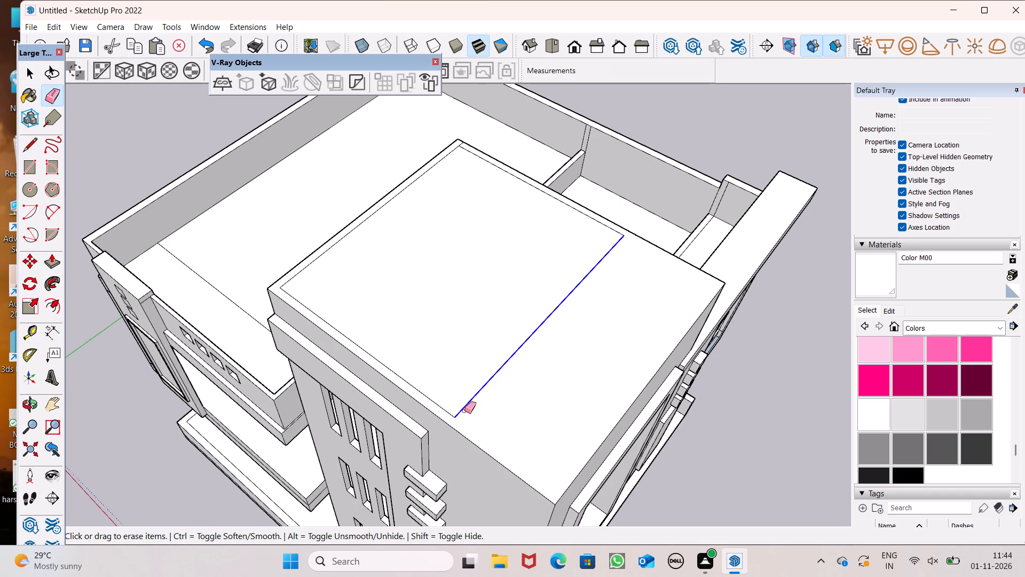
drag(463, 411, 453, 413)
scroll(301, 260, up, 5)
drag(307, 278, 308, 272)
scroll(330, 303, down, 6)
scroll(305, 308, up, 5)
drag(304, 295, 291, 305)
scroll(345, 286, down, 6)
scroll(478, 149, up, 3)
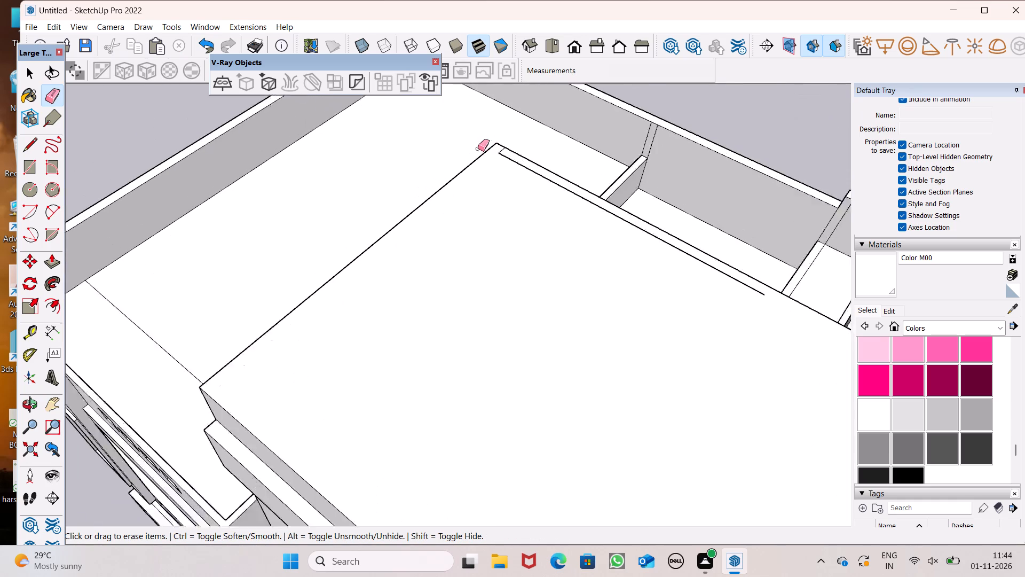
scroll(478, 149, up, 3)
drag(524, 163, 515, 159)
scroll(475, 252, down, 7)
scroll(443, 213, down, 7)
key(space)
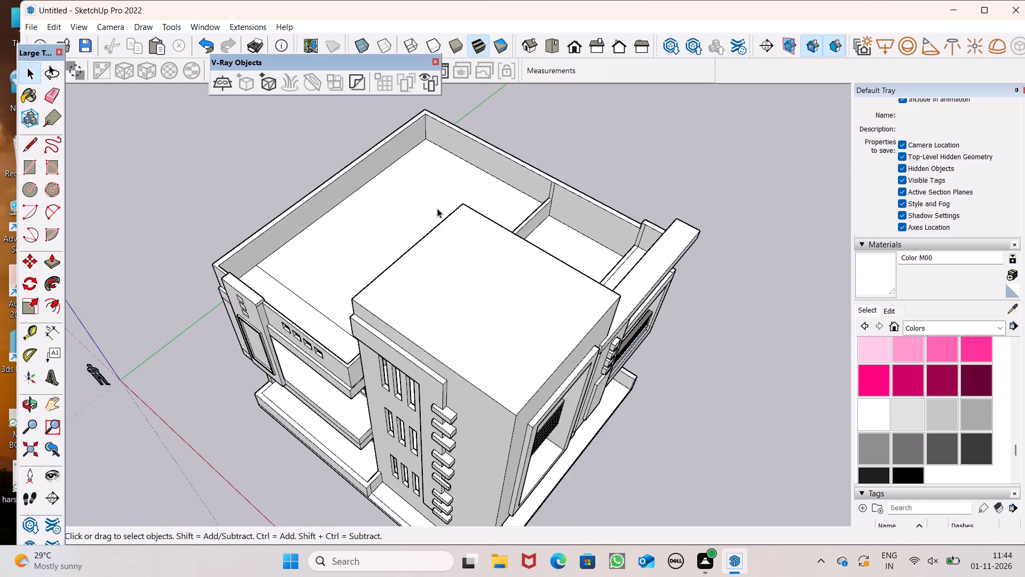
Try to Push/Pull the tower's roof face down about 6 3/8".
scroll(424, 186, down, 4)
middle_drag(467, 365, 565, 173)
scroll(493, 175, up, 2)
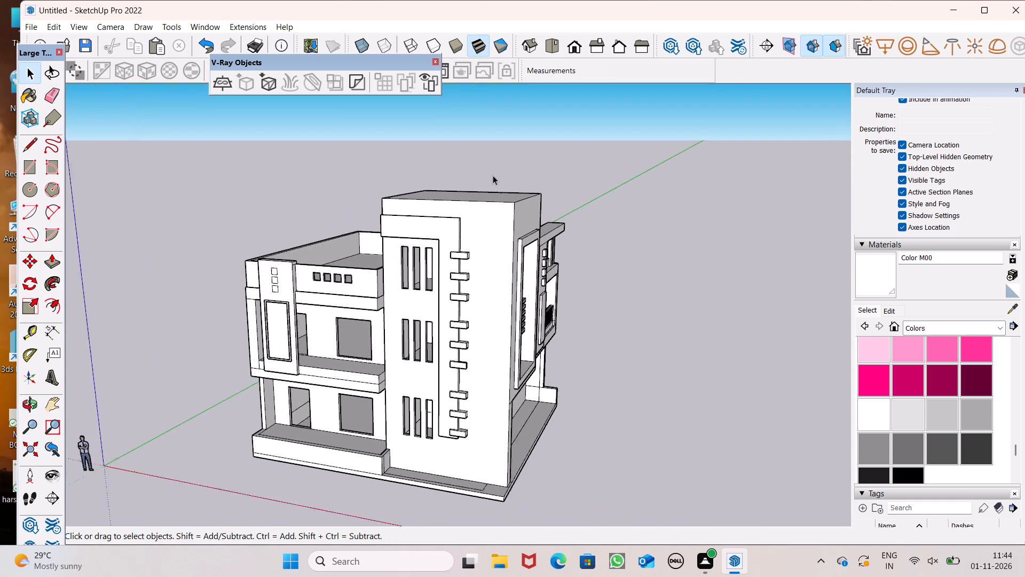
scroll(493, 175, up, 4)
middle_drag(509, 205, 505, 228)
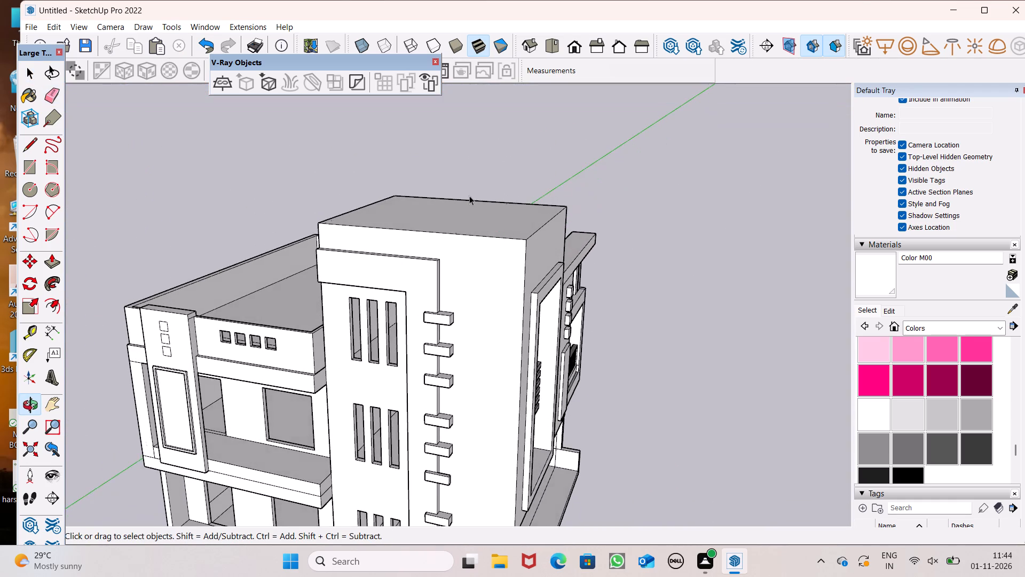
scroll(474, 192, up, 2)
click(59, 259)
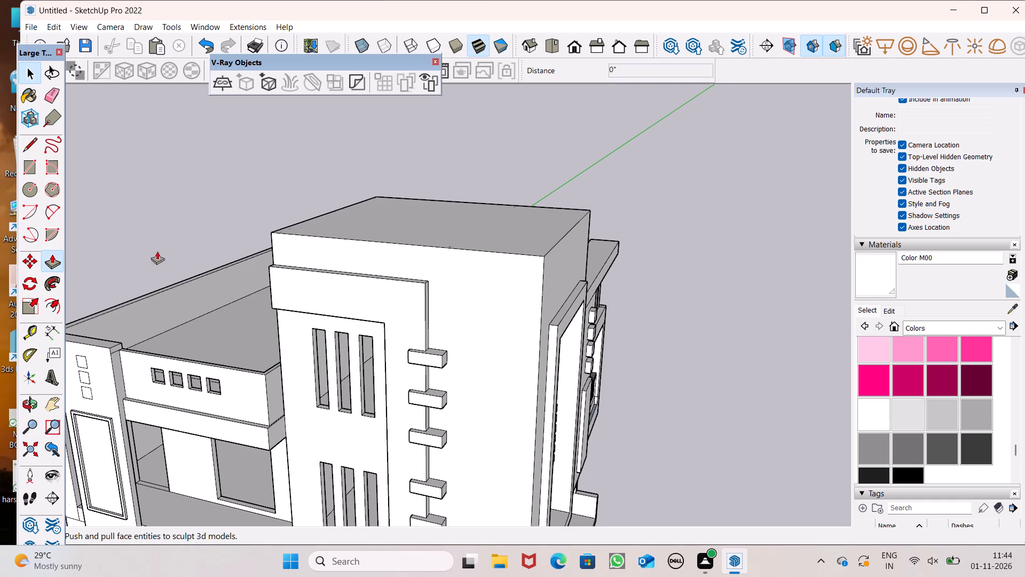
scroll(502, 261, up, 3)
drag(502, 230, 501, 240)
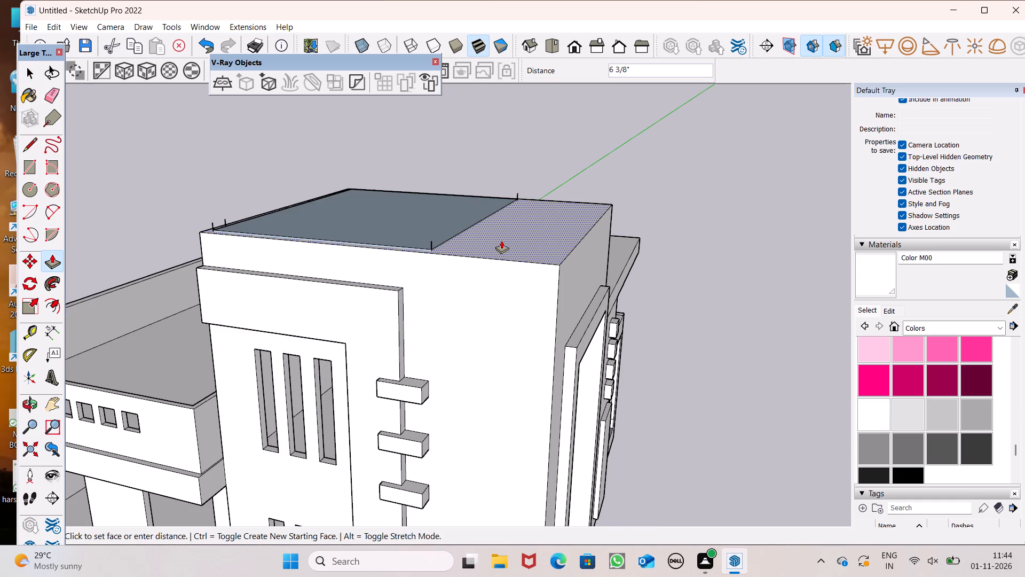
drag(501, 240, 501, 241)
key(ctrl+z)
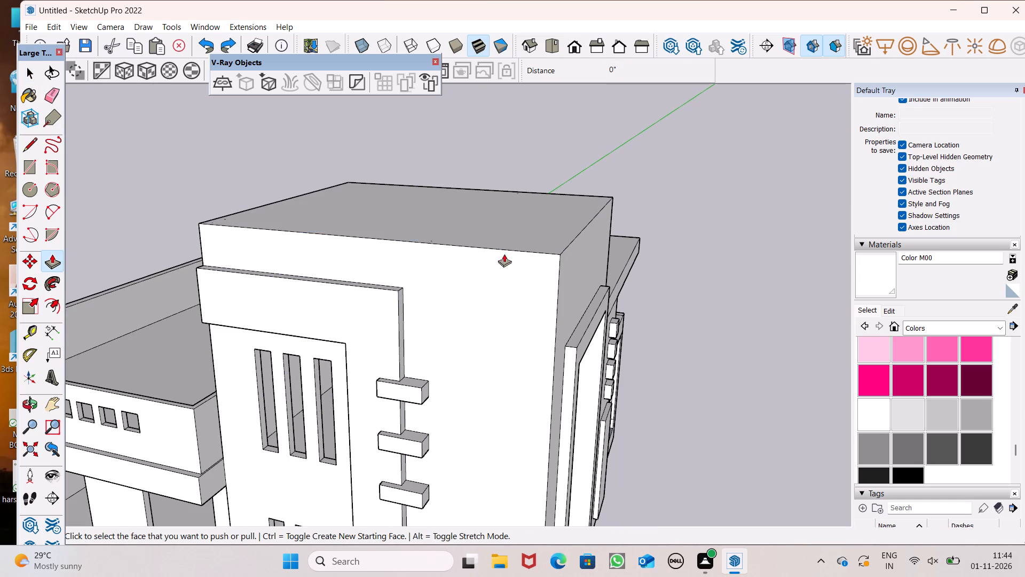
Push/Pull the tower's roof face up about 5 5/16" as a new starting face, forming a separate band around the top.
drag(508, 240, 508, 238)
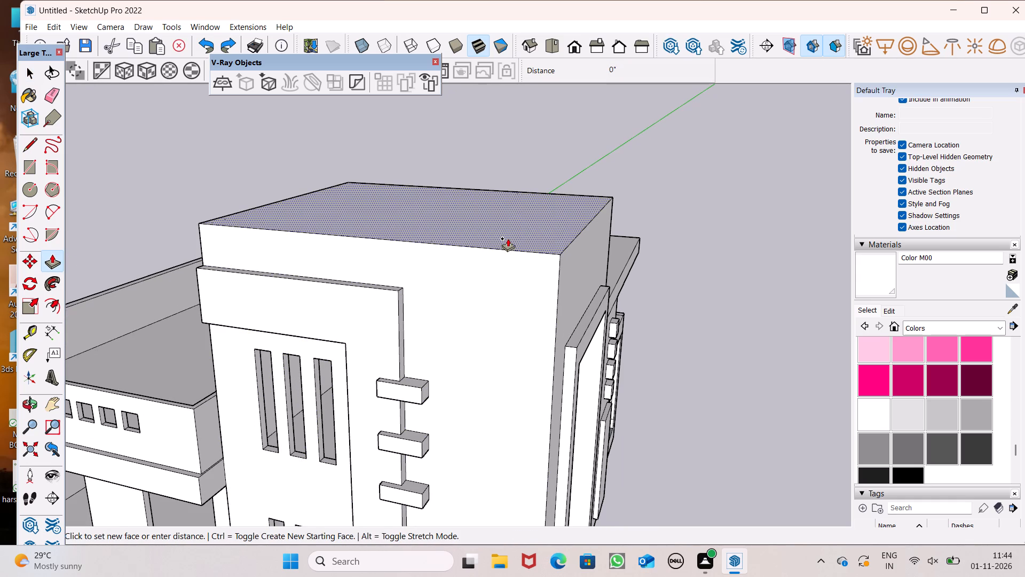
drag(508, 238, 510, 255)
drag(509, 241, 509, 239)
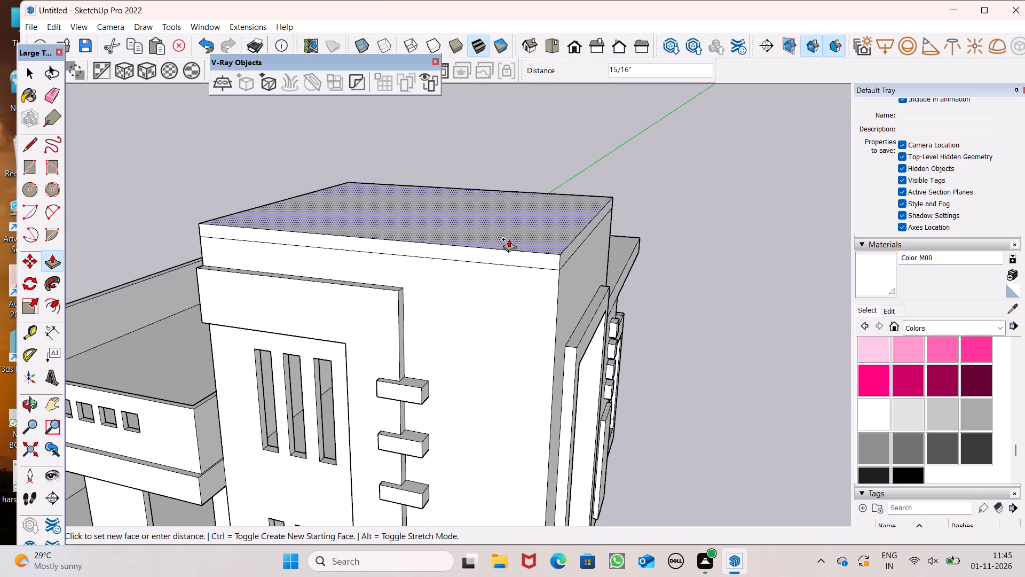
drag(509, 239, 509, 234)
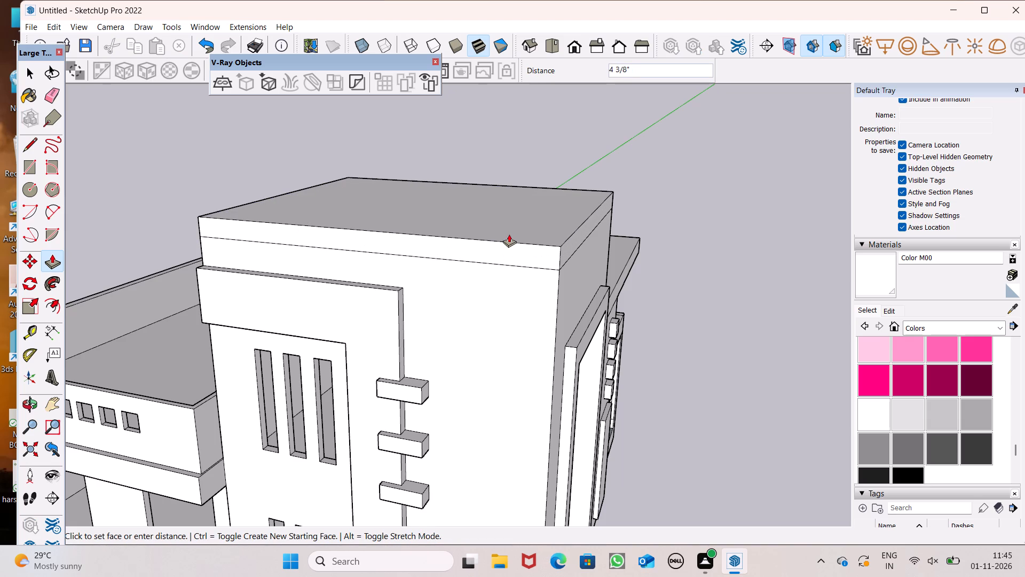
drag(509, 234, 508, 232)
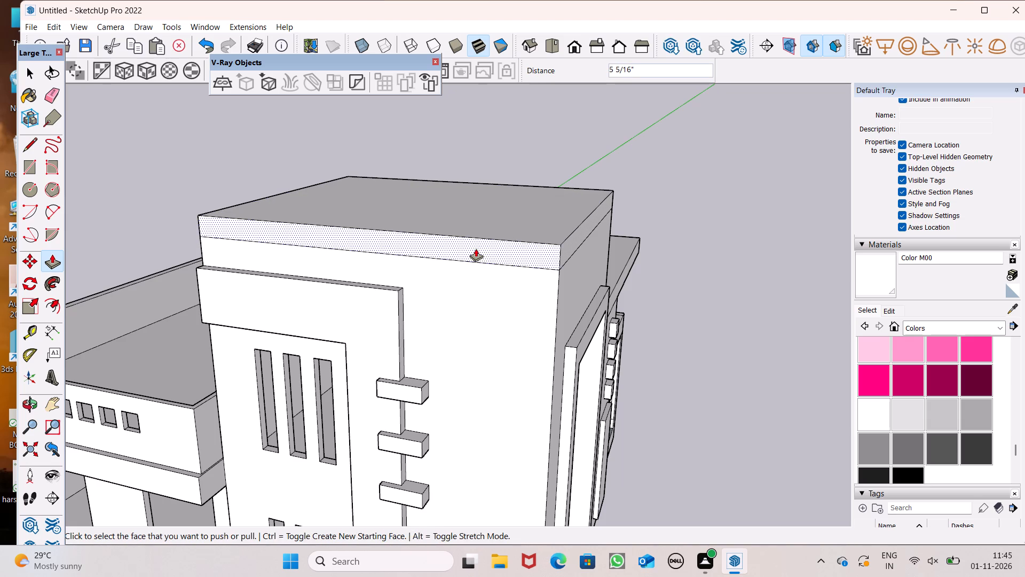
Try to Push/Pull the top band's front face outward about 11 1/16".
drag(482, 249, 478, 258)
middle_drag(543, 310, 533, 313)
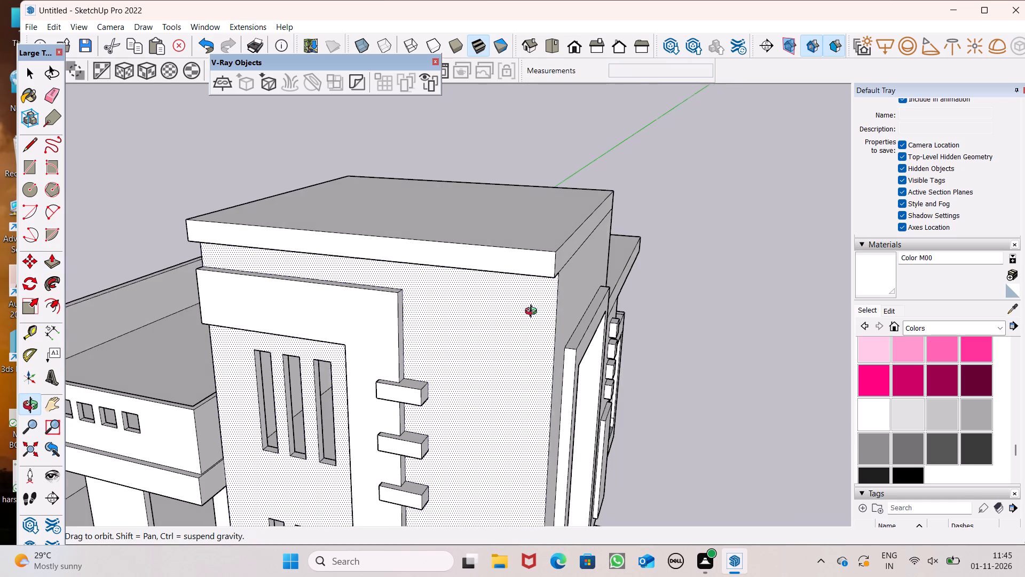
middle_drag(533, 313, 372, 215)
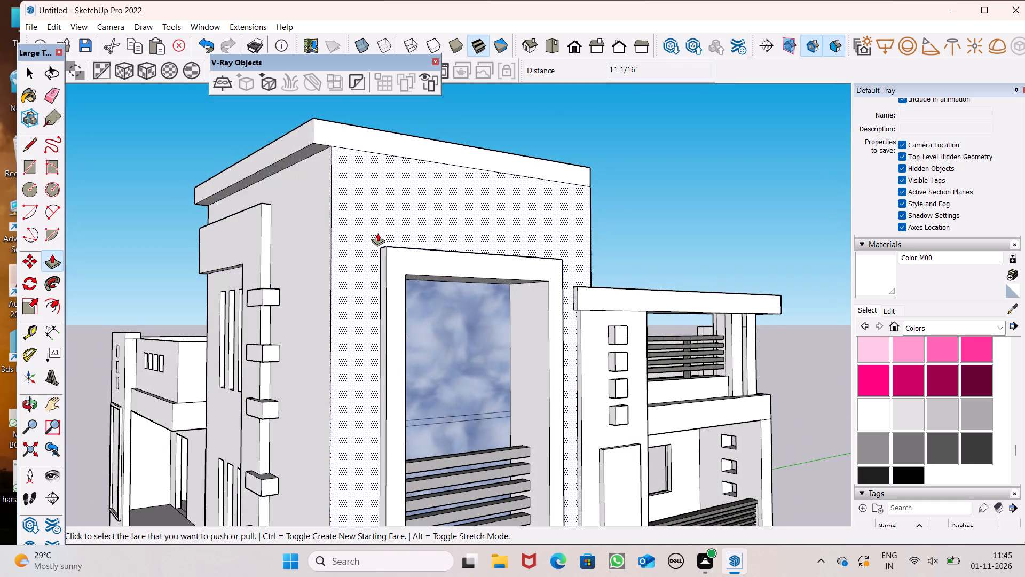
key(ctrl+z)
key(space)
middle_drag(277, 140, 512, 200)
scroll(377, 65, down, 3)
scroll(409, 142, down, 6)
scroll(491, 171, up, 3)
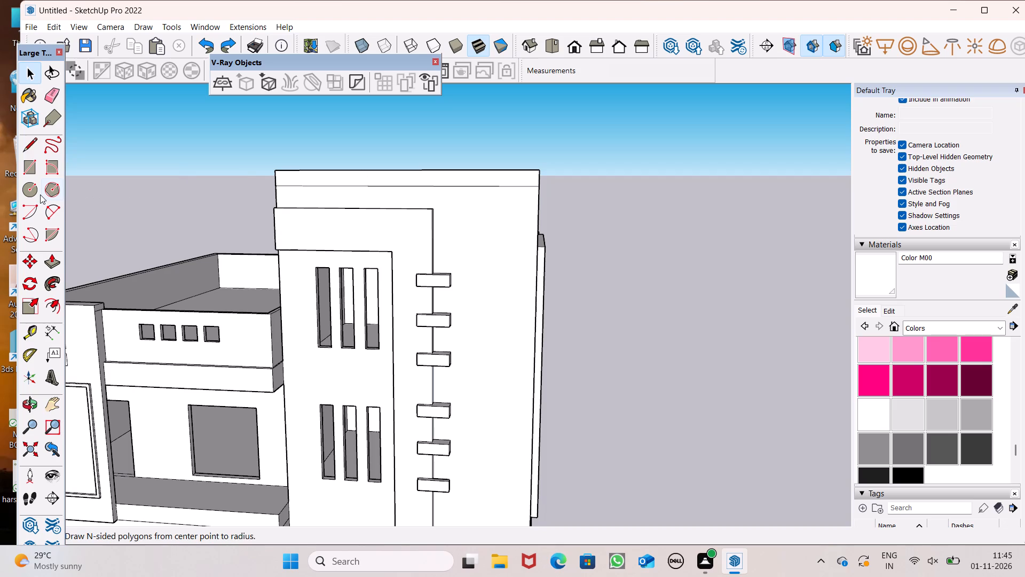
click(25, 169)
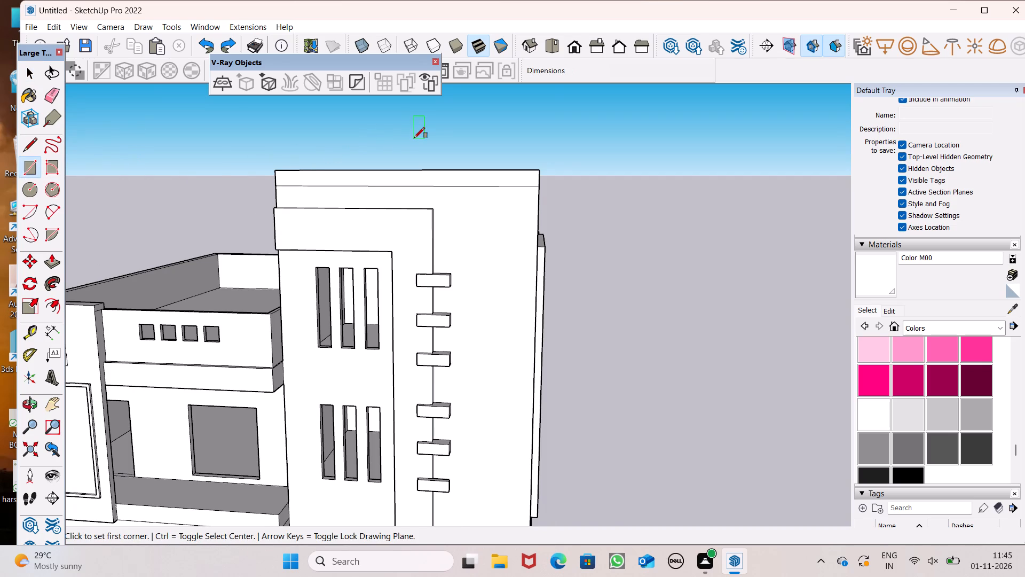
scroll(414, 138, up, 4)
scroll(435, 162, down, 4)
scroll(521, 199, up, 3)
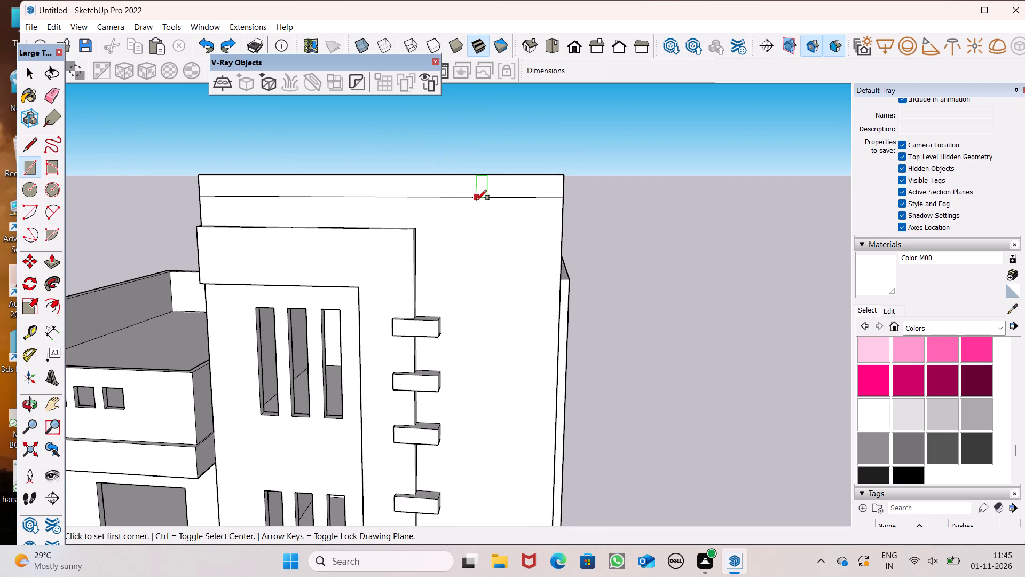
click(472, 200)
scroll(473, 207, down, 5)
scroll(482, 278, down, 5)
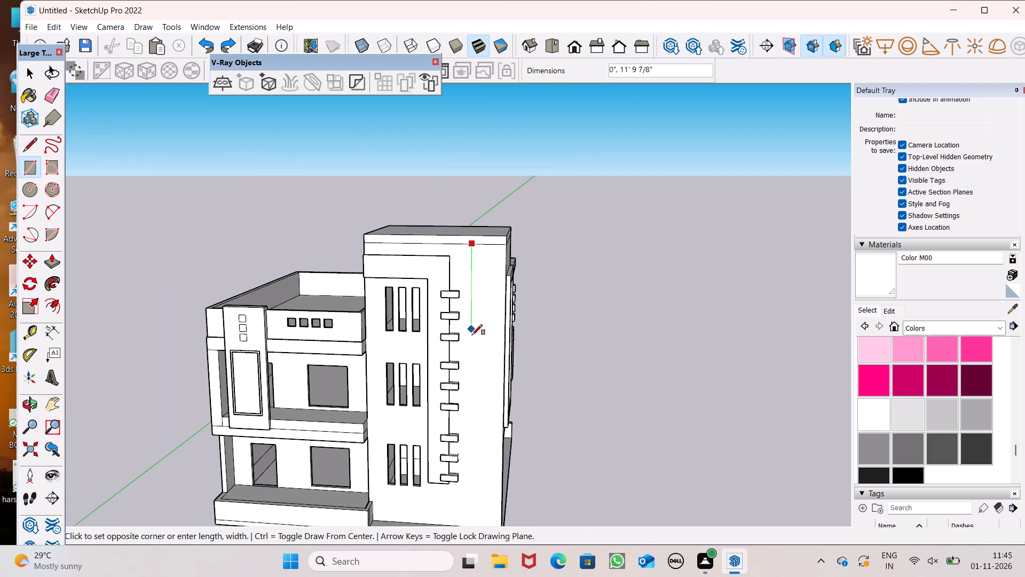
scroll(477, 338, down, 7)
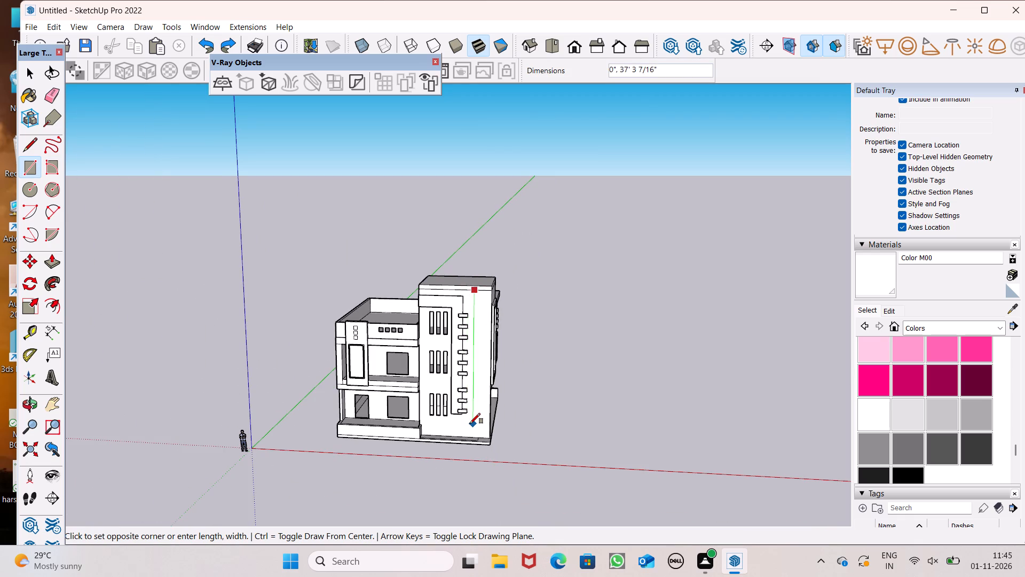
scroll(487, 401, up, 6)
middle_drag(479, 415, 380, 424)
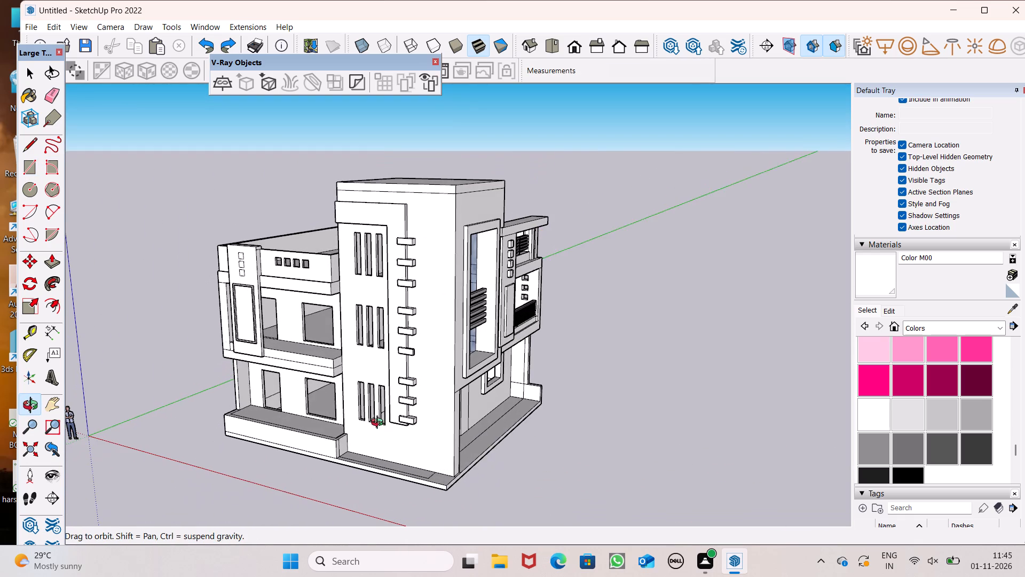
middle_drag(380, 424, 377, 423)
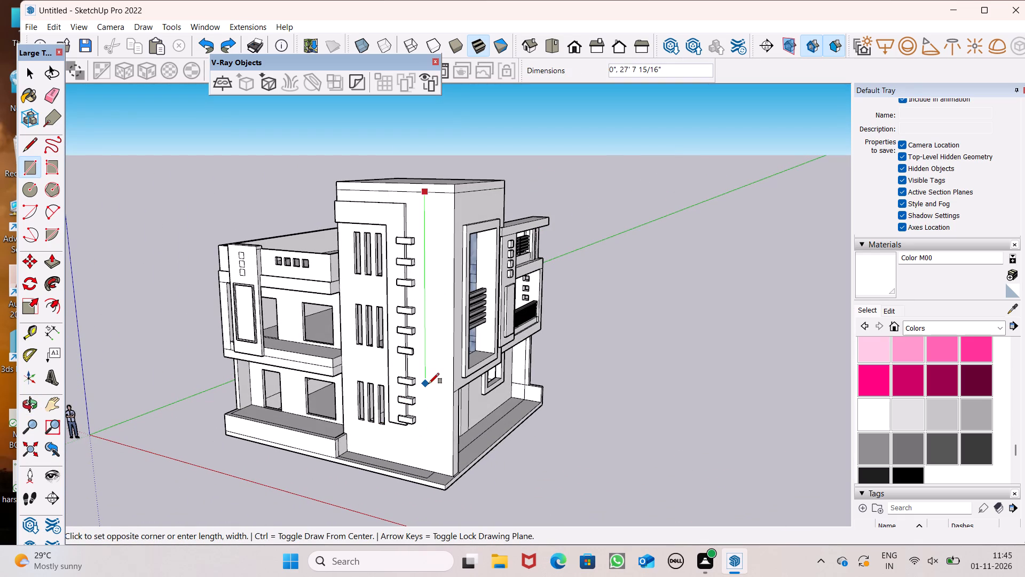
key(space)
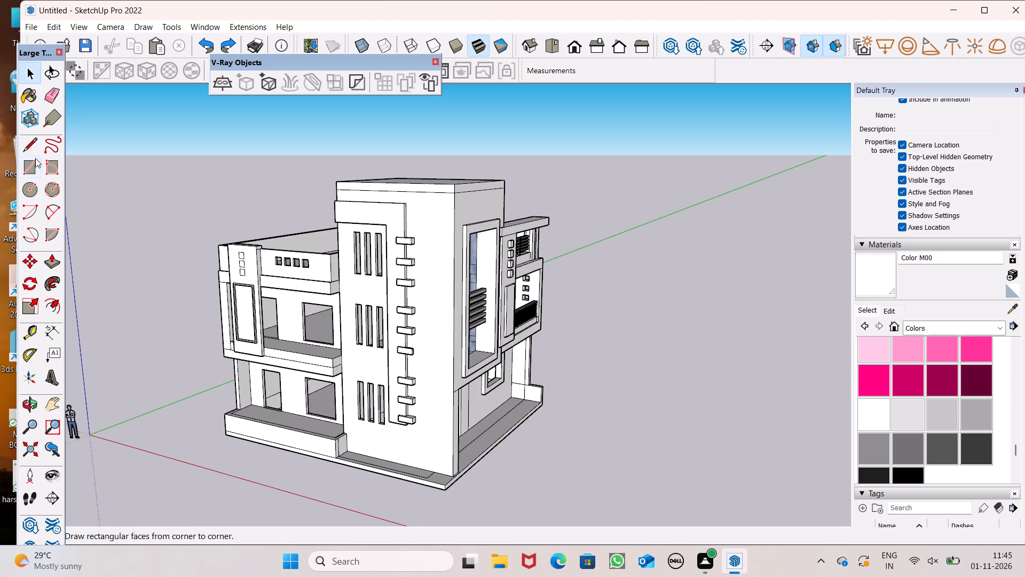
Draw a line about 7' 7 11/16" long across the tower wall, from its corner edge to the block column, just below the lowest group's top block.
click(27, 148)
scroll(366, 301, up, 2)
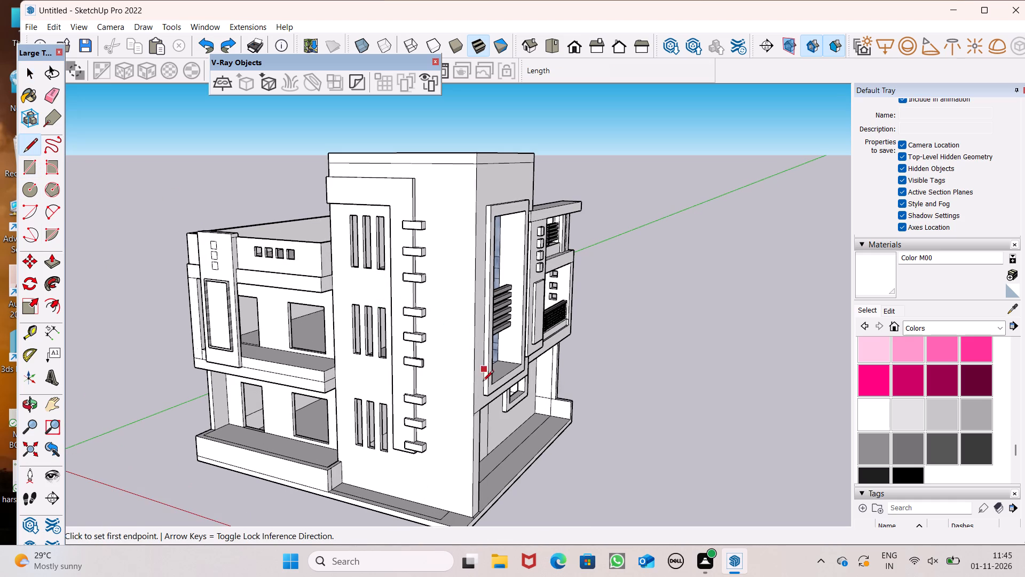
drag(473, 417, 468, 417)
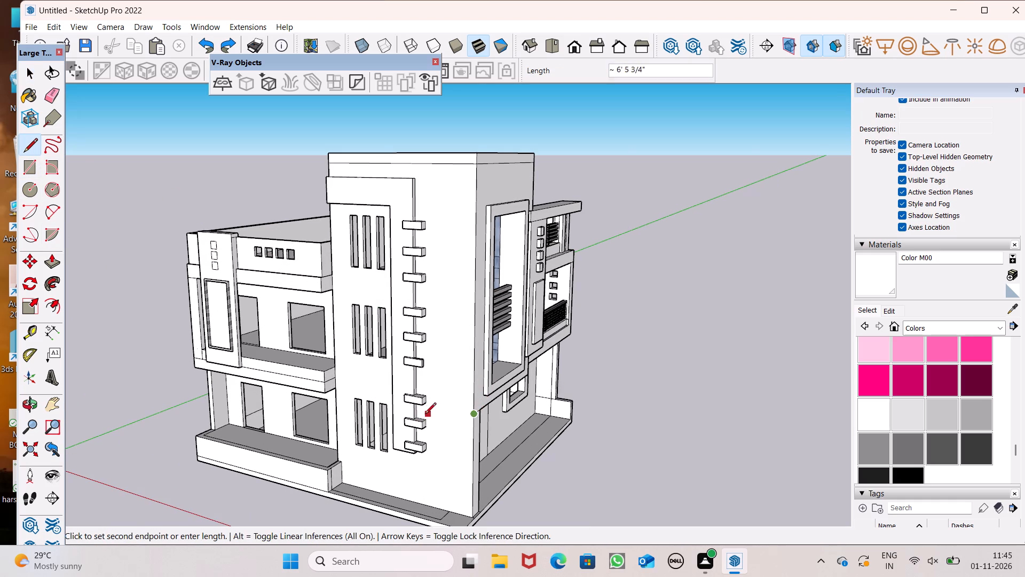
middle_drag(425, 415, 515, 375)
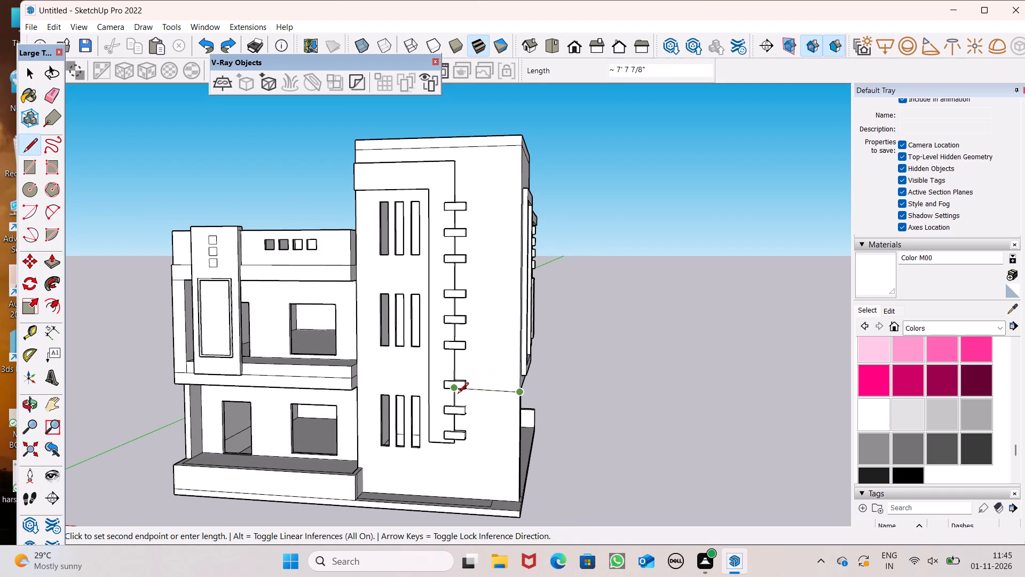
scroll(458, 403, up, 15)
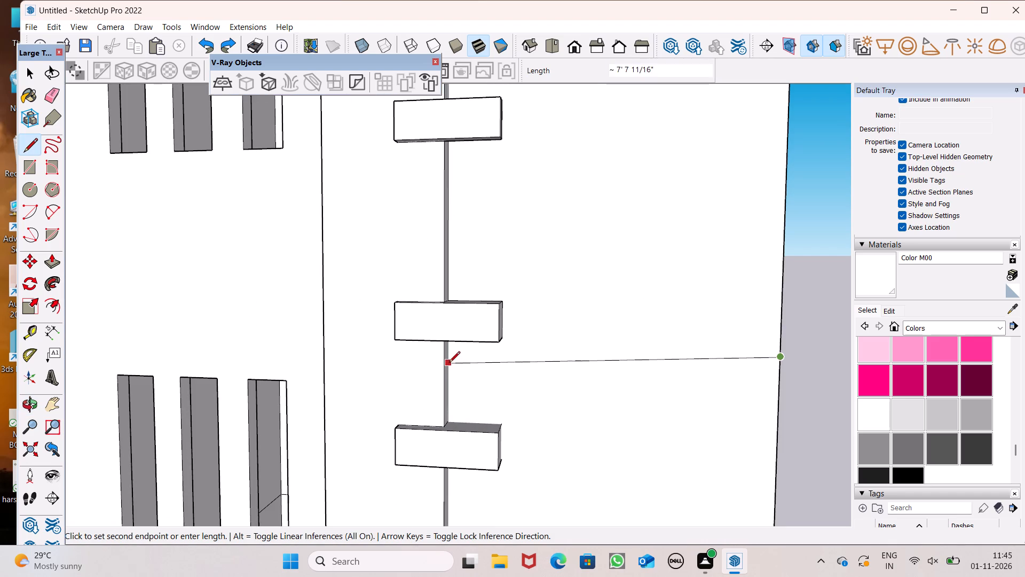
click(450, 355)
key(space)
scroll(512, 404, down, 8)
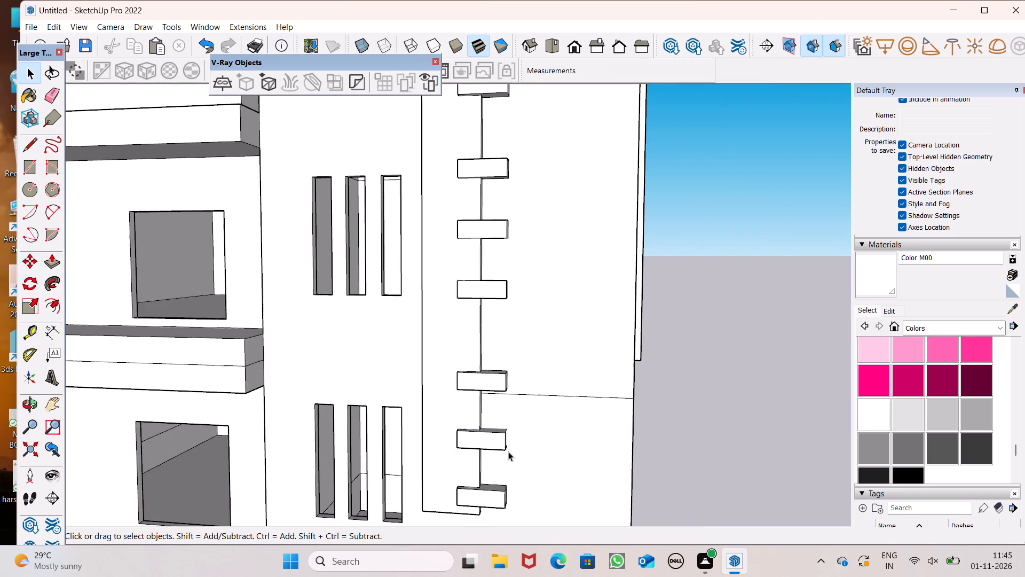
Draw a narrow vertical rectangle about 28' 3" tall beside the block column, from the roof band's lower edge down to the horizontal line.
scroll(500, 471, down, 7)
scroll(524, 415, down, 5)
scroll(533, 282, up, 7)
scroll(476, 199, down, 4)
middle_drag(483, 201, 483, 202)
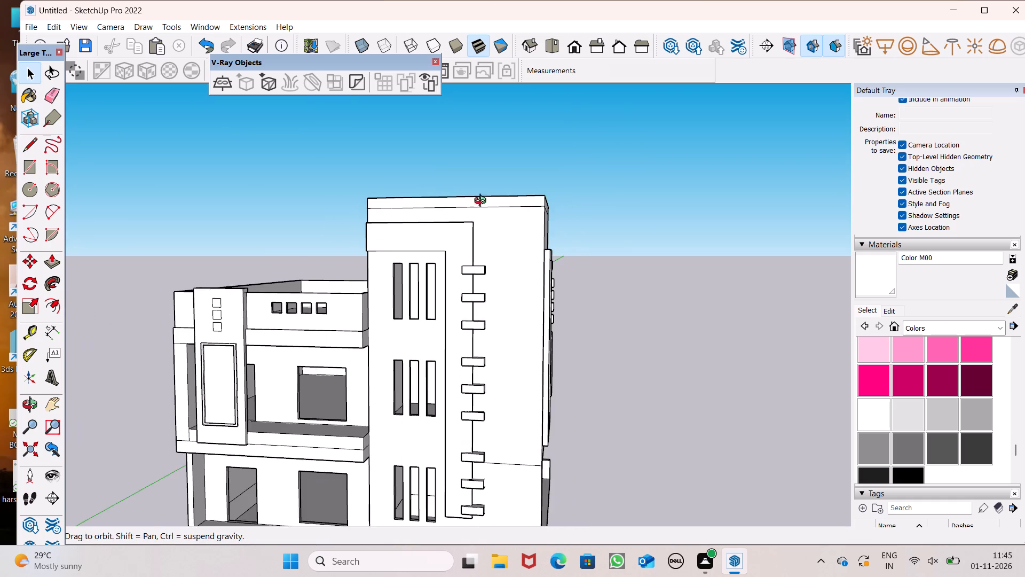
middle_drag(483, 202, 493, 229)
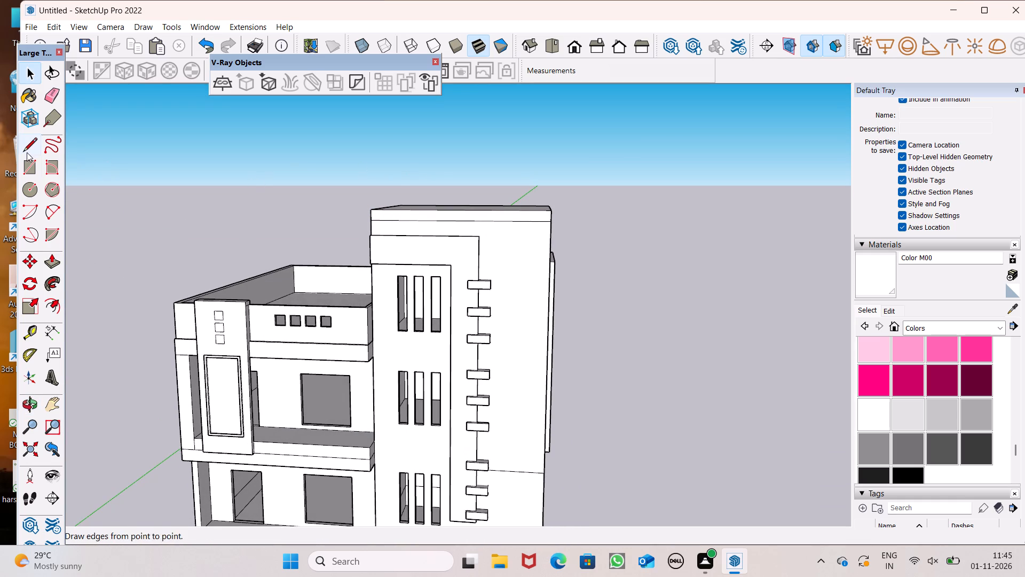
click(40, 171)
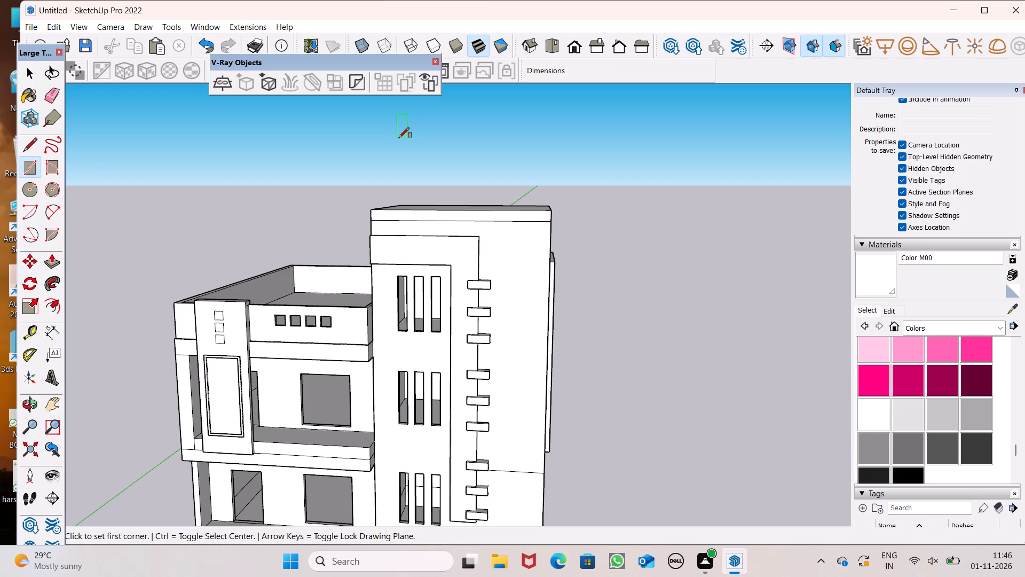
scroll(405, 124, down, 1)
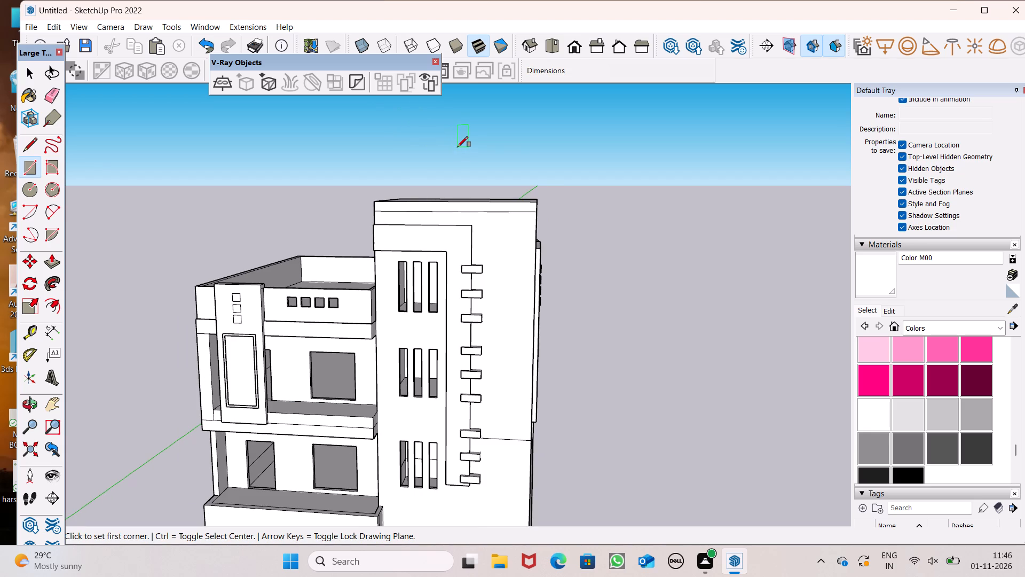
scroll(458, 150, down, 1)
middle_drag(475, 184, 482, 219)
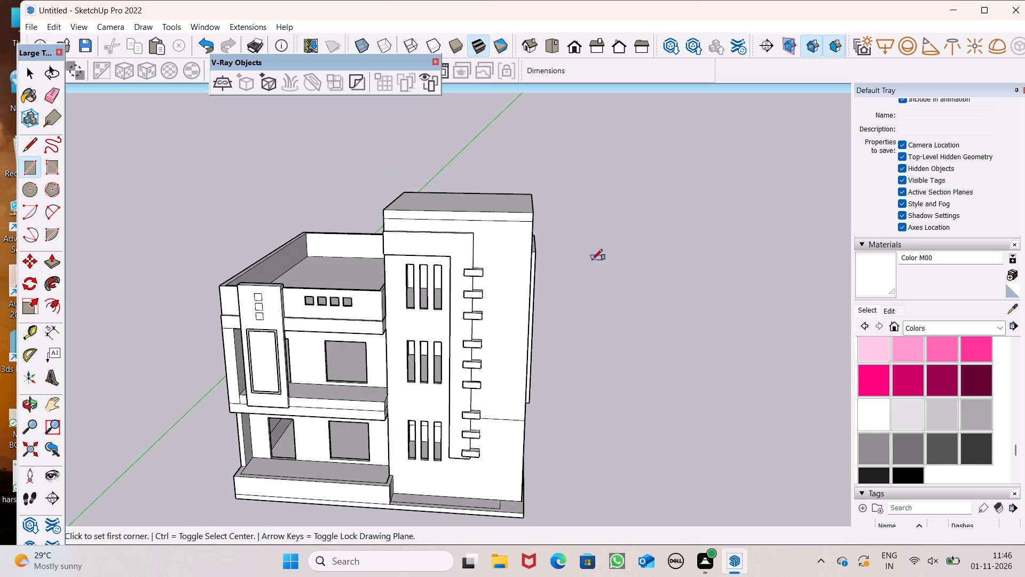
scroll(551, 296, up, 2)
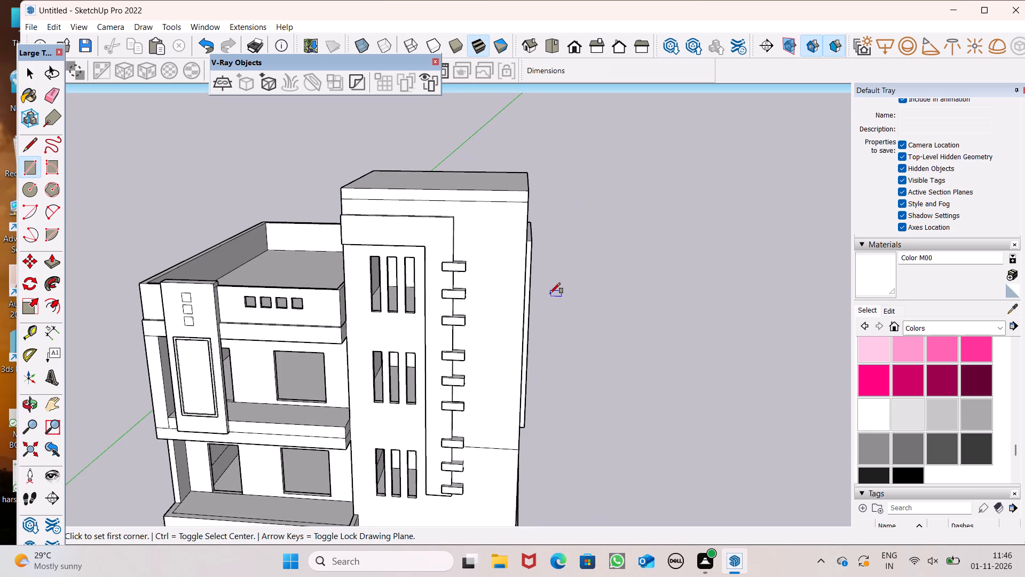
scroll(475, 208, up, 3)
scroll(480, 191, down, 1)
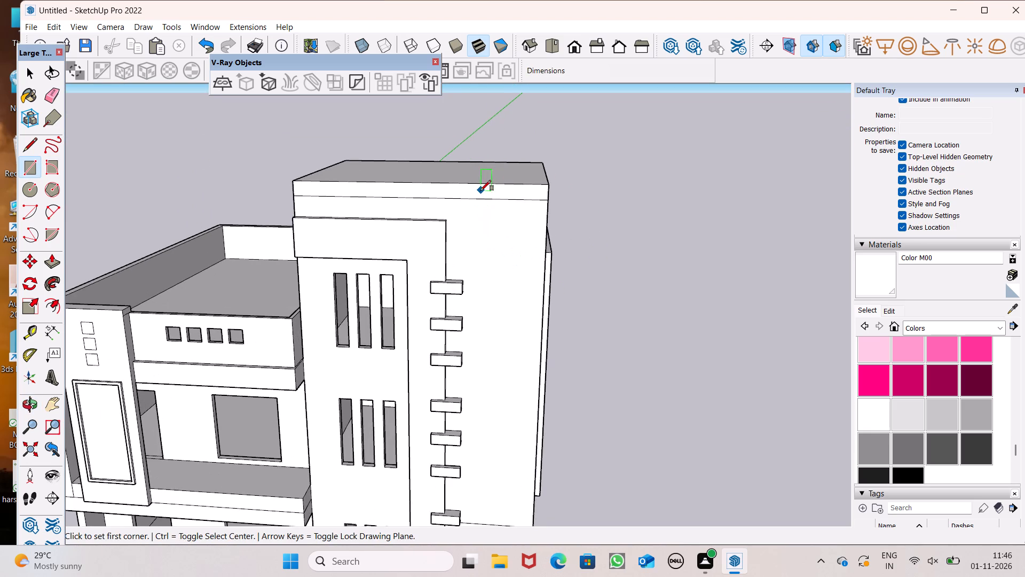
scroll(480, 191, down, 1)
scroll(496, 204, up, 1)
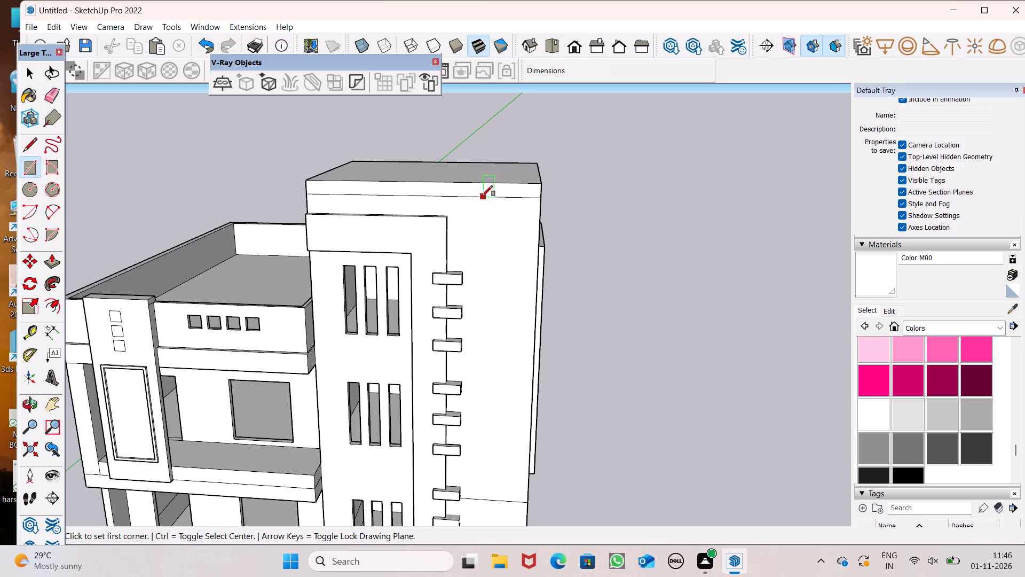
click(477, 197)
scroll(495, 217, down, 4)
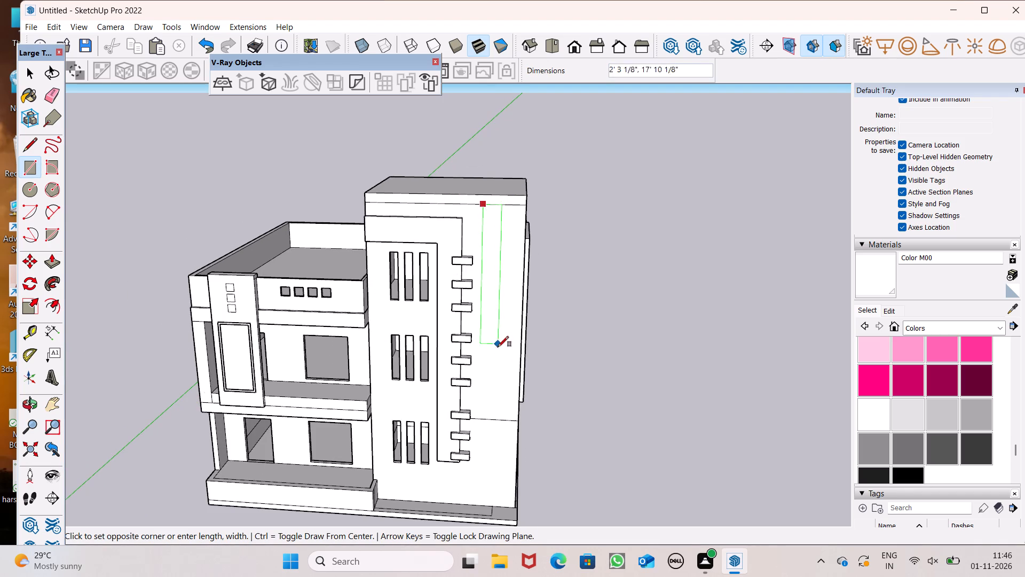
scroll(484, 412, up, 13)
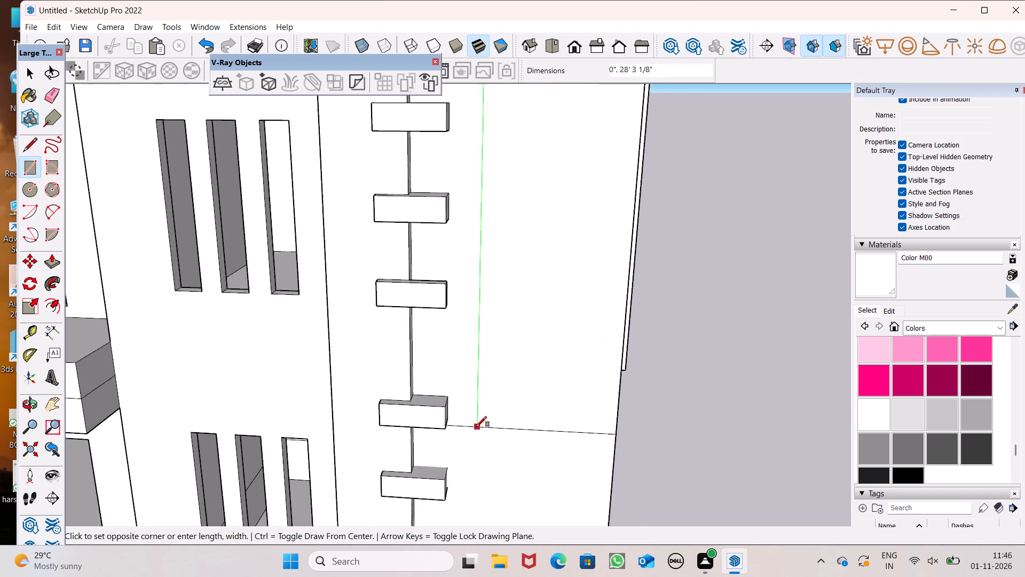
scroll(476, 427, up, 1)
click(490, 425)
scroll(475, 448, down, 7)
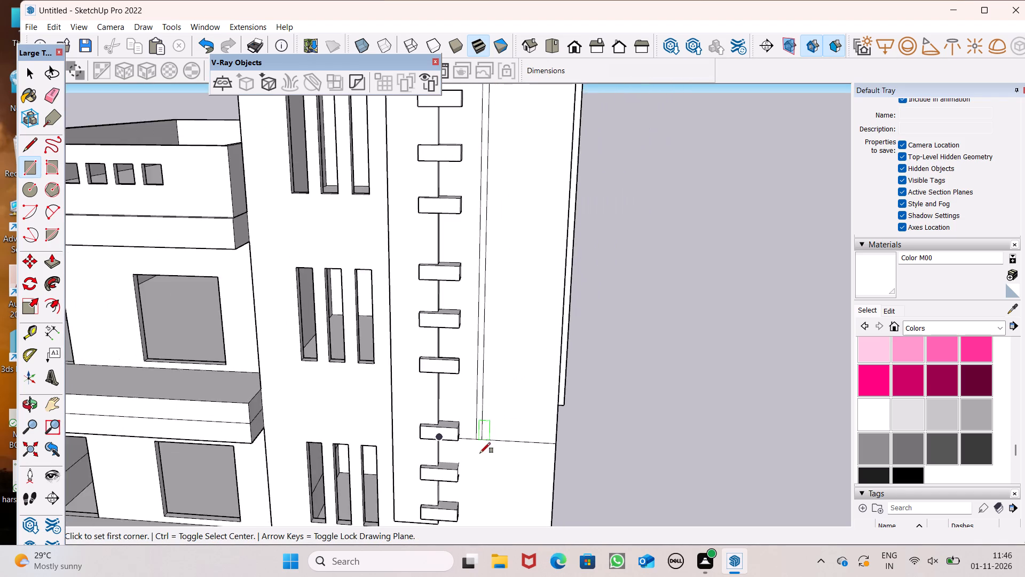
scroll(480, 453, down, 6)
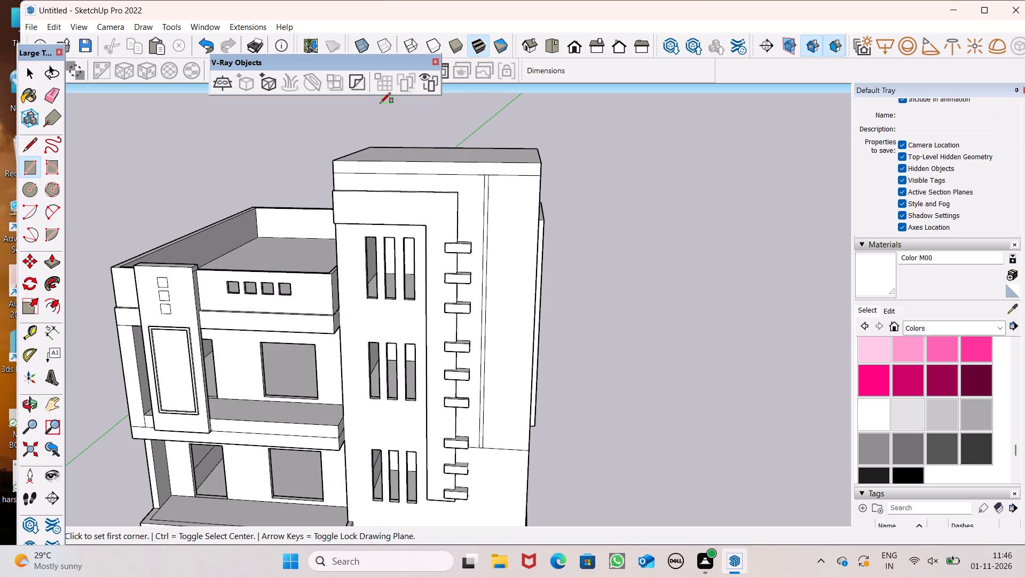
key(space)
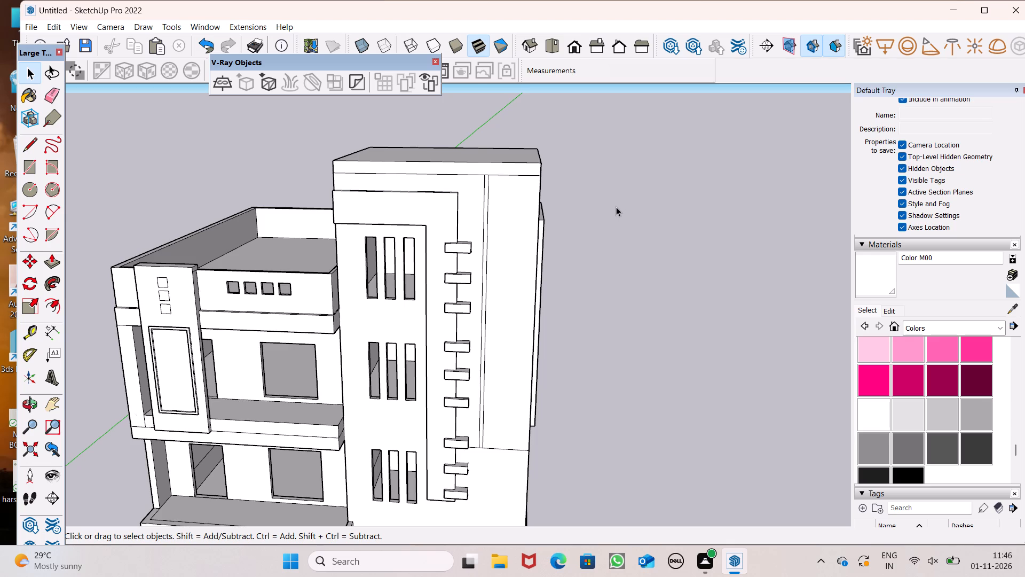
Copy the narrow vertical strip sideways along the roof band's lower edge, placing a second strip nearer the tower's corner.
scroll(614, 206, up, 1)
middle_drag(614, 206, 602, 220)
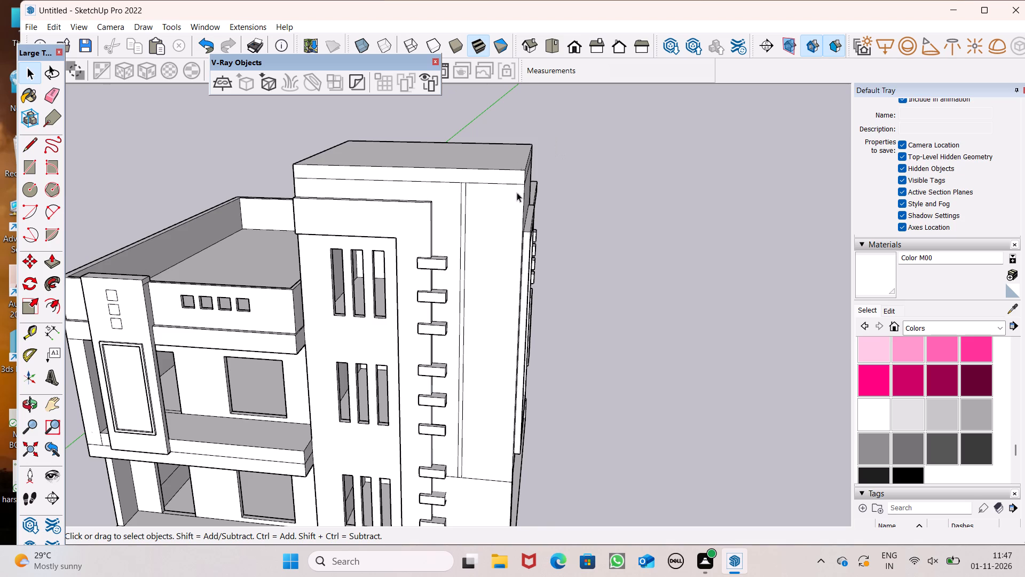
scroll(492, 215, up, 6)
scroll(485, 191, down, 2)
scroll(459, 170, up, 5)
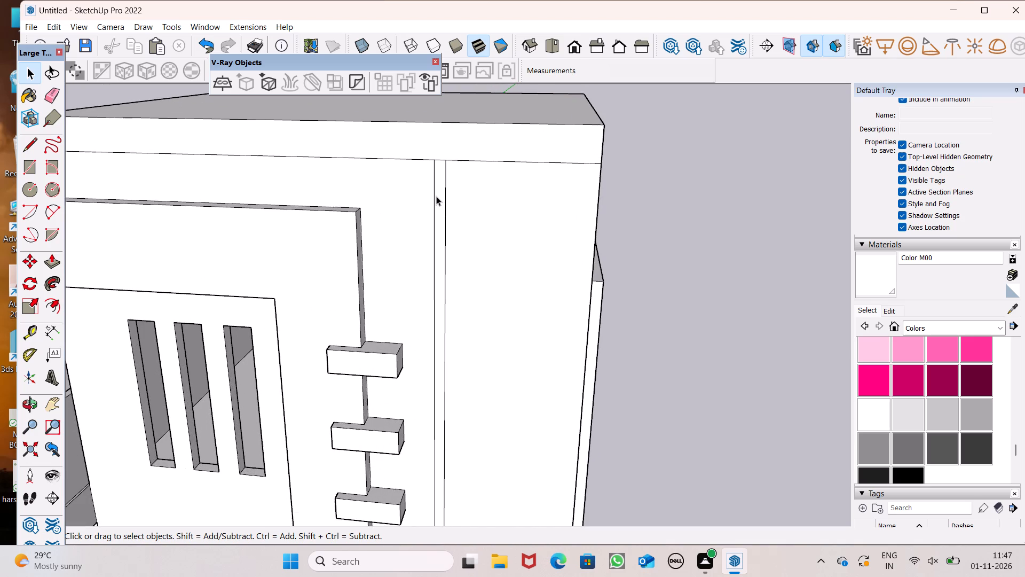
double_click(438, 191)
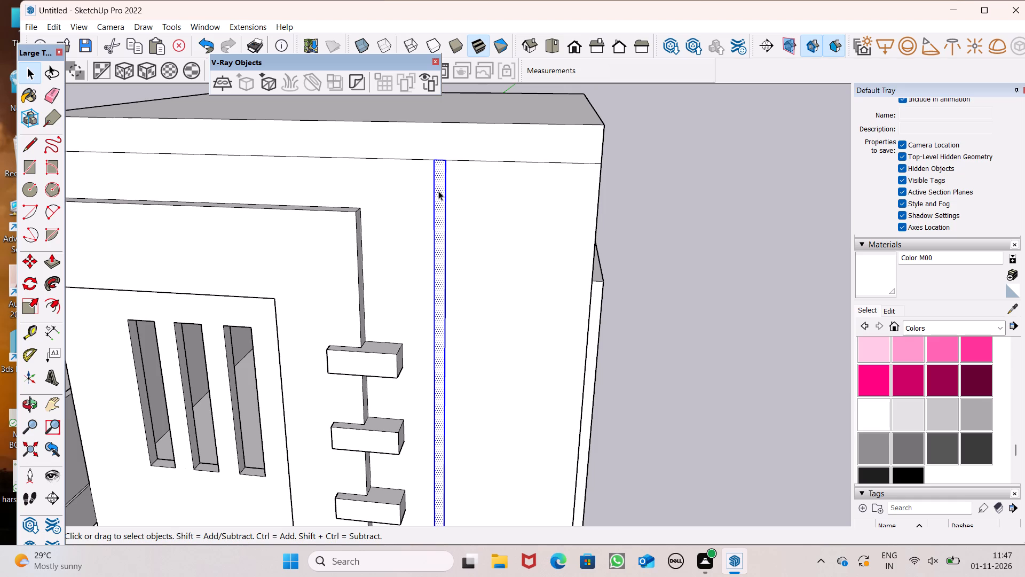
key(m)
key(Return)
scroll(462, 207, down, 2)
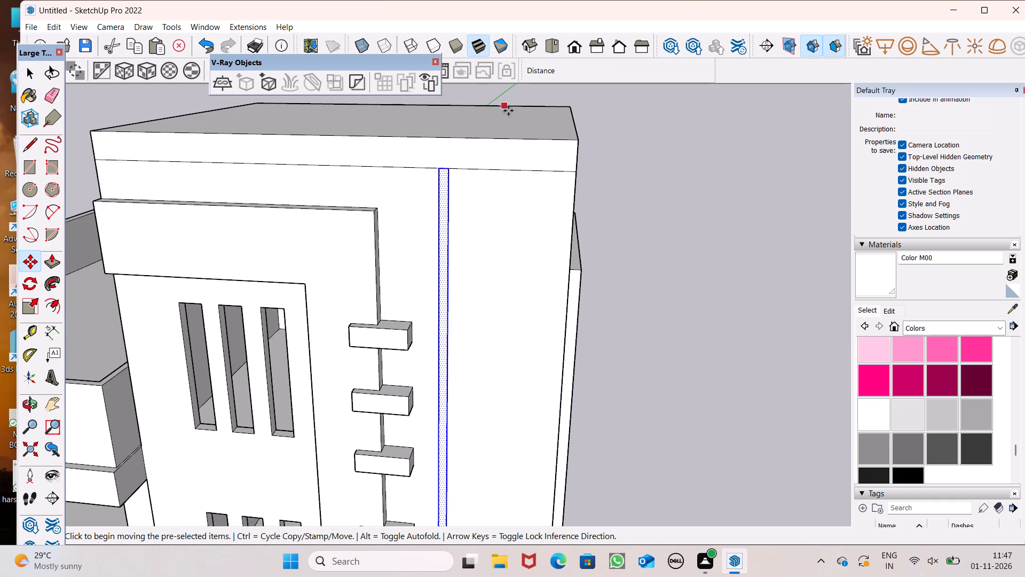
scroll(503, 159, down, 3)
scroll(526, 122, up, 6)
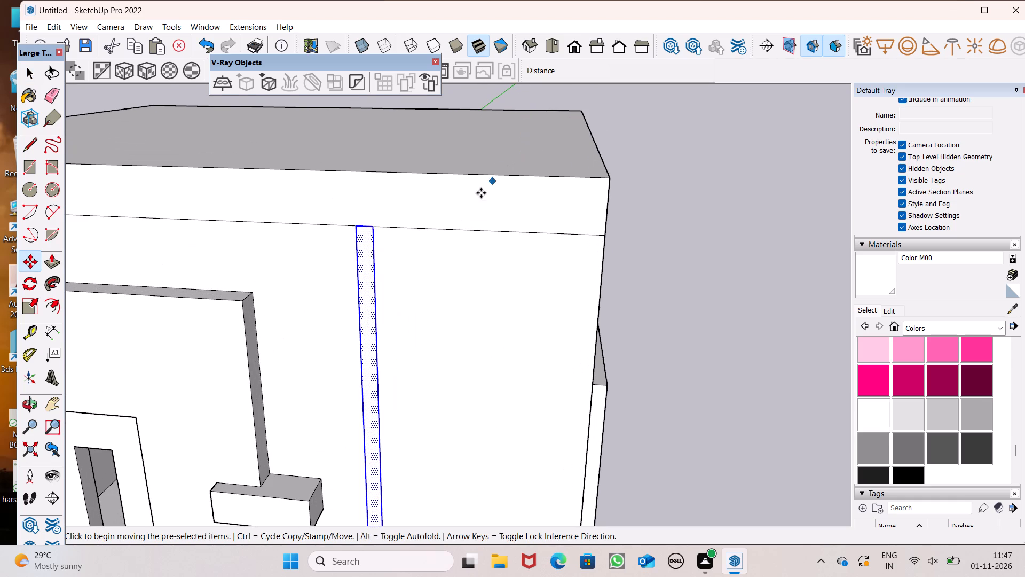
ctrl+drag(373, 232, 423, 232)
click(424, 232)
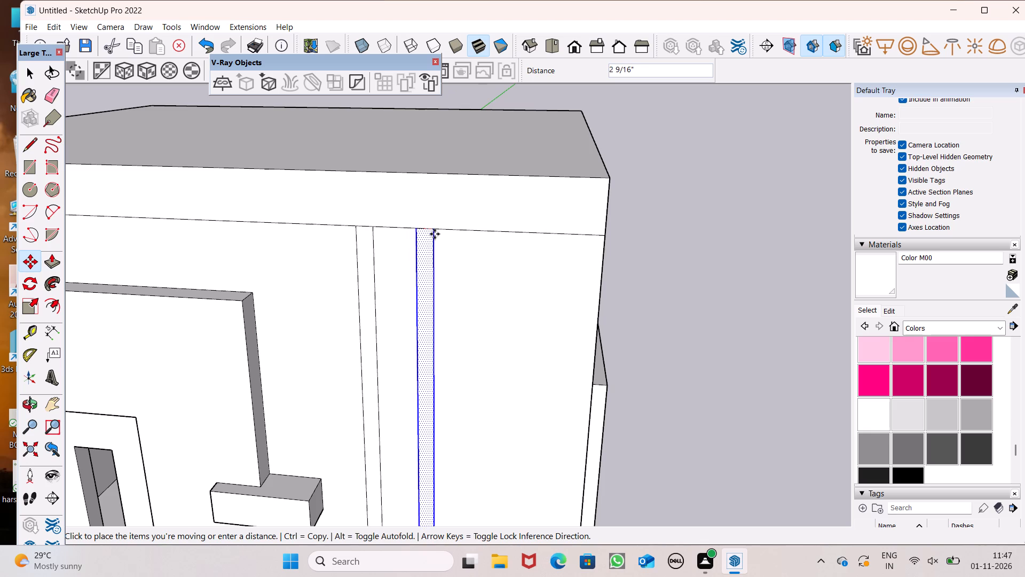
click(435, 234)
Copy the second strip sideways along the band edge to place a third, roughly evenly spaced strip nearer the tower's corner.
drag(432, 229, 488, 230)
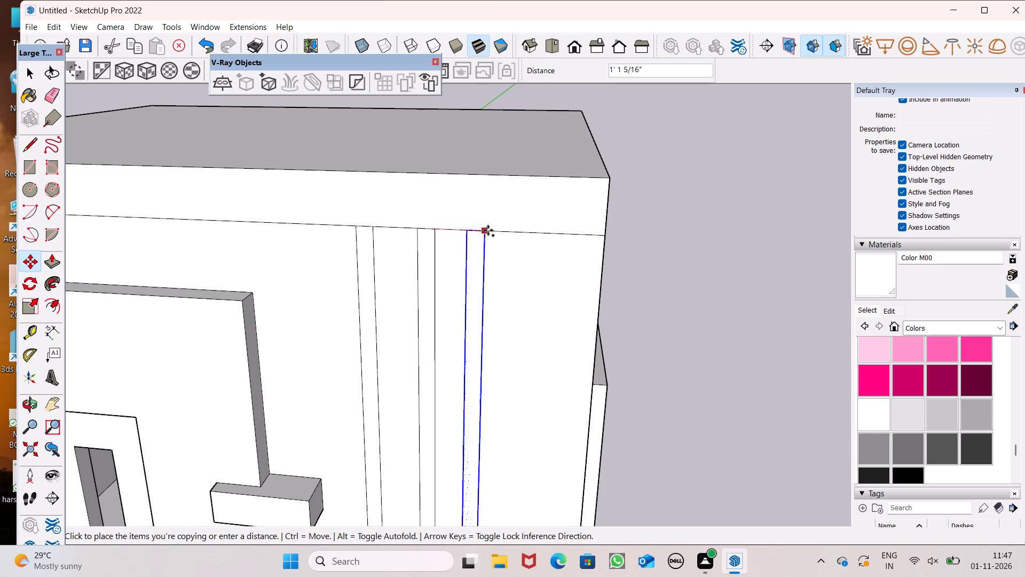
drag(488, 230, 491, 230)
click(491, 230)
click(495, 229)
scroll(468, 198, down, 5)
scroll(491, 221, up, 4)
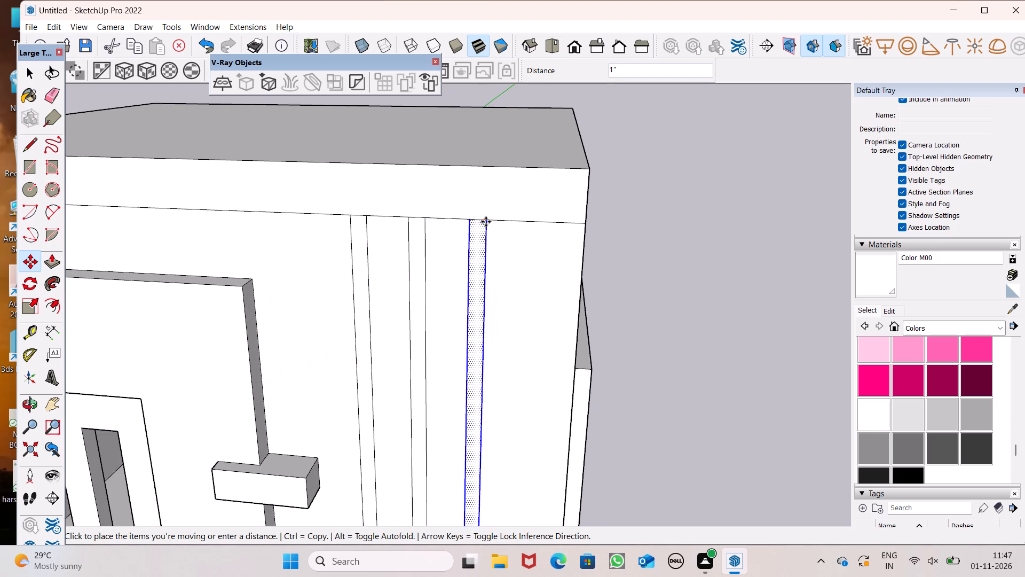
click(486, 222)
key(space)
scroll(465, 165, down, 7)
click(579, 201)
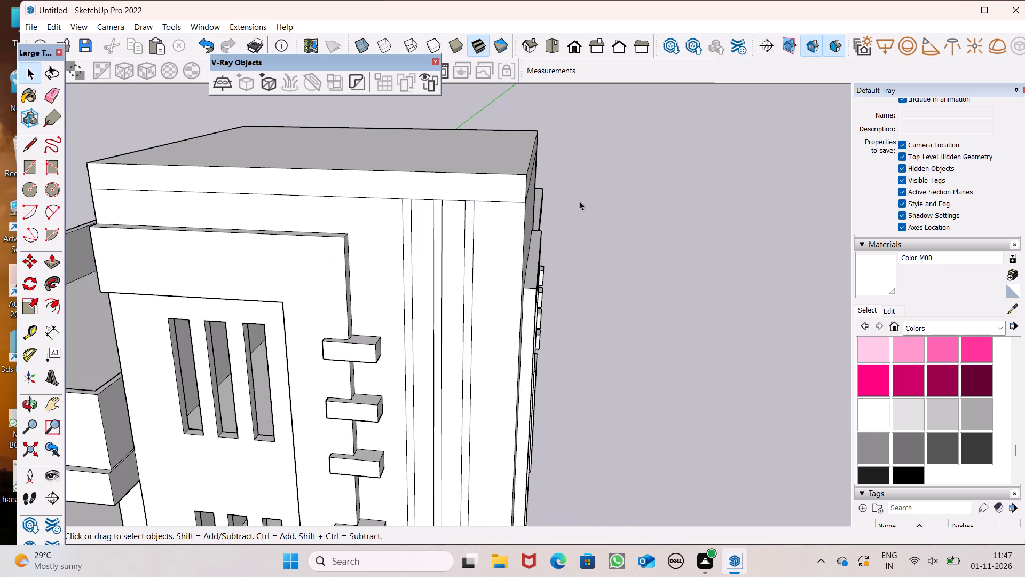
Examine the whole facade and the three new vertical strips from the front and from above.
scroll(573, 197, down, 4)
middle_drag(555, 237, 587, 159)
scroll(594, 168, down, 4)
middle_drag(616, 178, 610, 185)
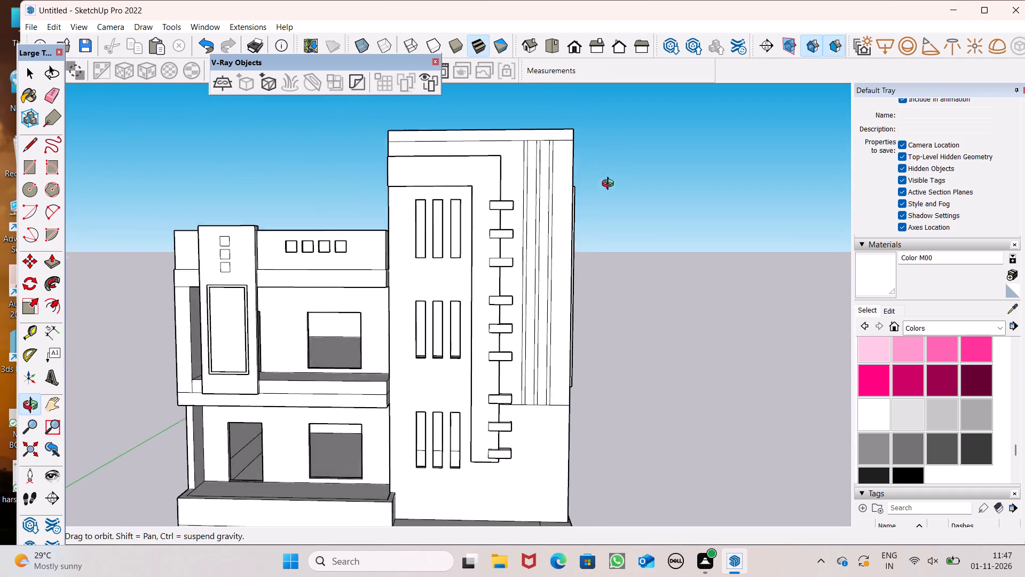
middle_drag(610, 185, 593, 236)
scroll(566, 178, down, 1)
middle_drag(628, 238, 604, 278)
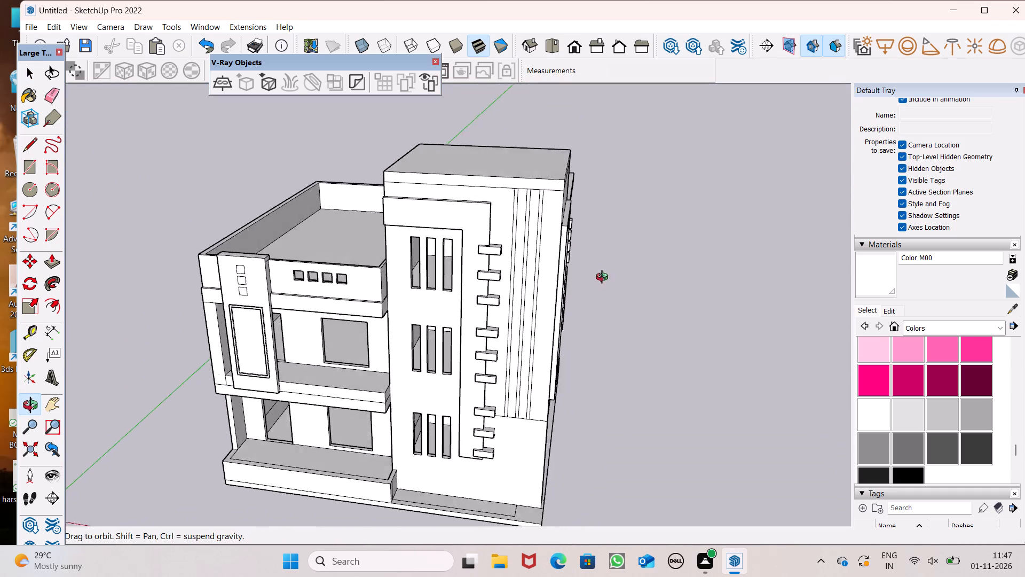
middle_drag(604, 278, 602, 303)
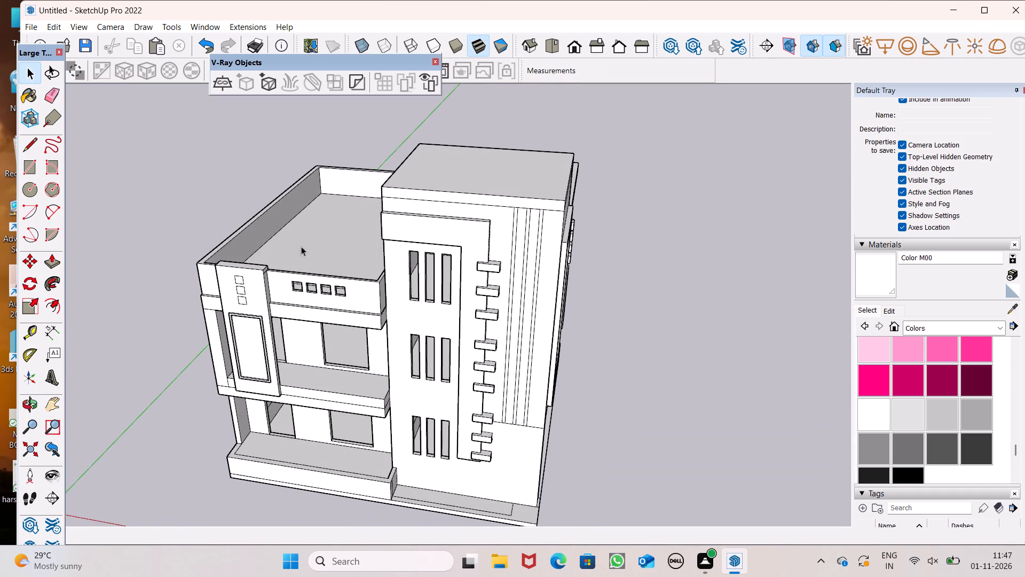
Push/Pull the vertical strip nearest the block column outward, first about 1 9/16" and a little further in a second pull.
click(44, 264)
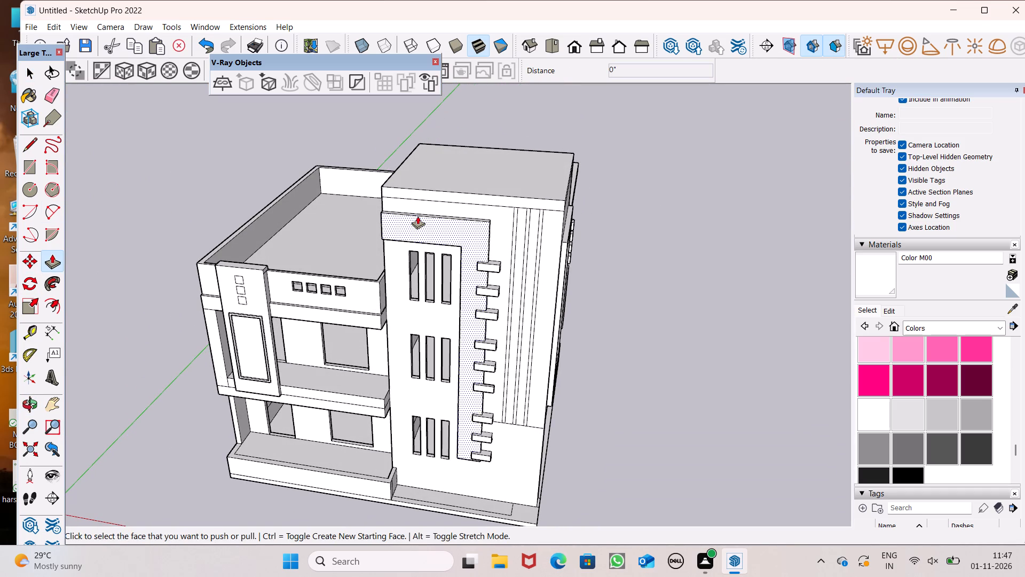
scroll(417, 216, down, 1)
middle_drag(453, 230, 445, 280)
scroll(542, 228, up, 4)
scroll(503, 133, down, 2)
middle_drag(479, 261, 444, 325)
scroll(494, 309, up, 7)
middle_drag(471, 305, 500, 277)
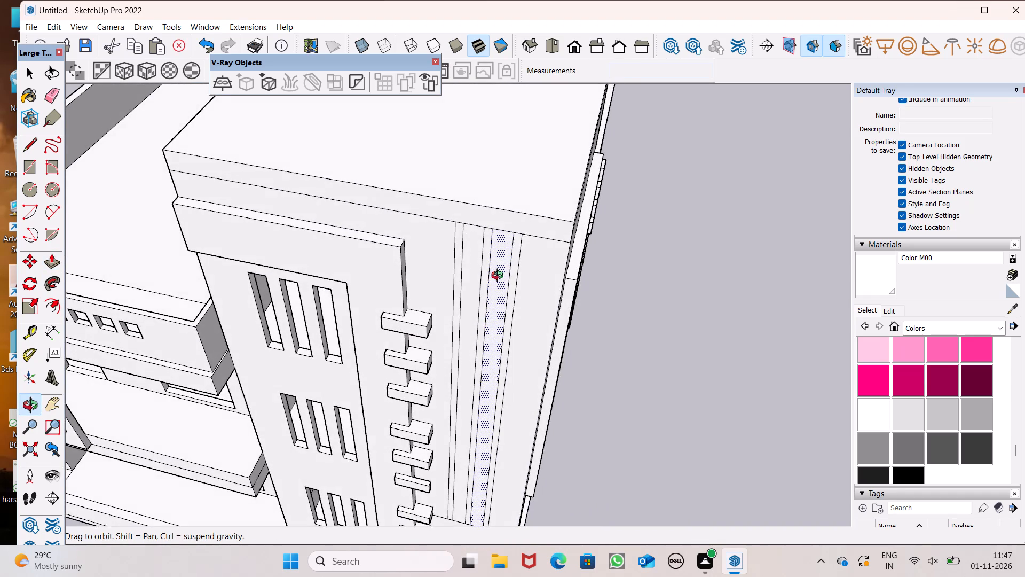
middle_drag(500, 277, 498, 277)
scroll(487, 273, up, 5)
scroll(462, 244, down, 2)
middle_drag(467, 247, 474, 305)
scroll(442, 245, up, 2)
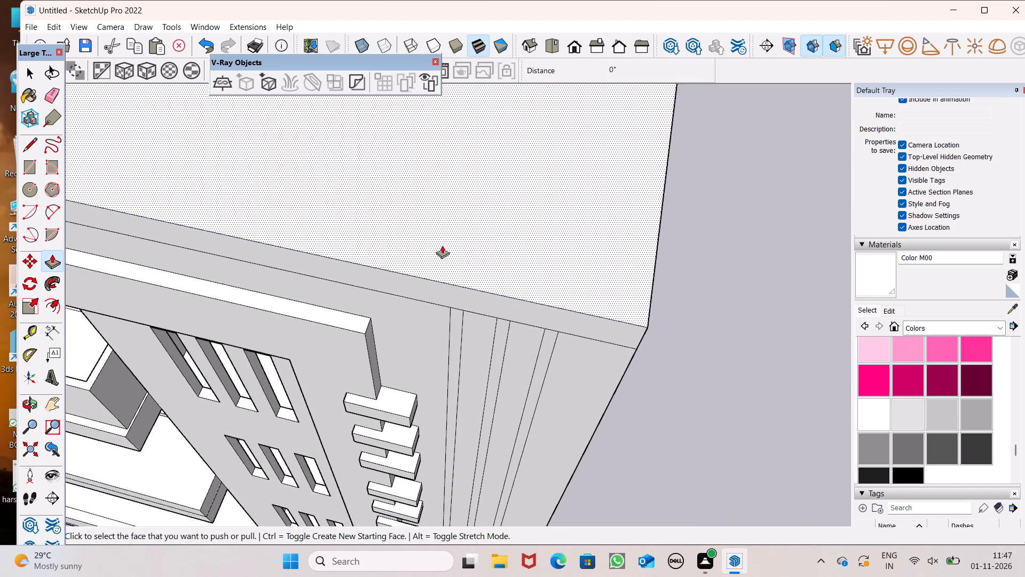
scroll(442, 245, up, 5)
scroll(446, 248, down, 5)
scroll(460, 328, up, 7)
drag(458, 342, 458, 353)
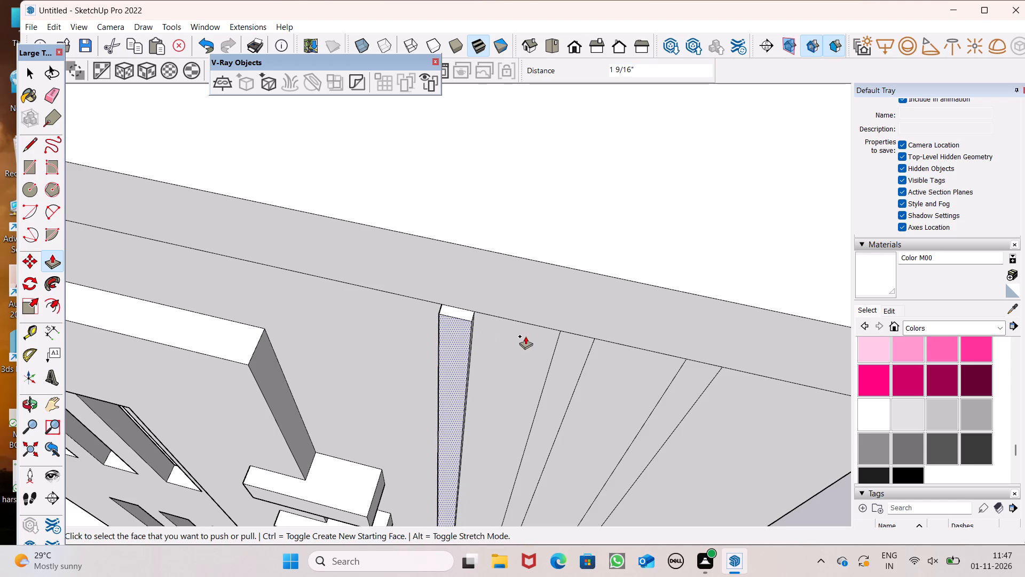
drag(457, 344, 455, 348)
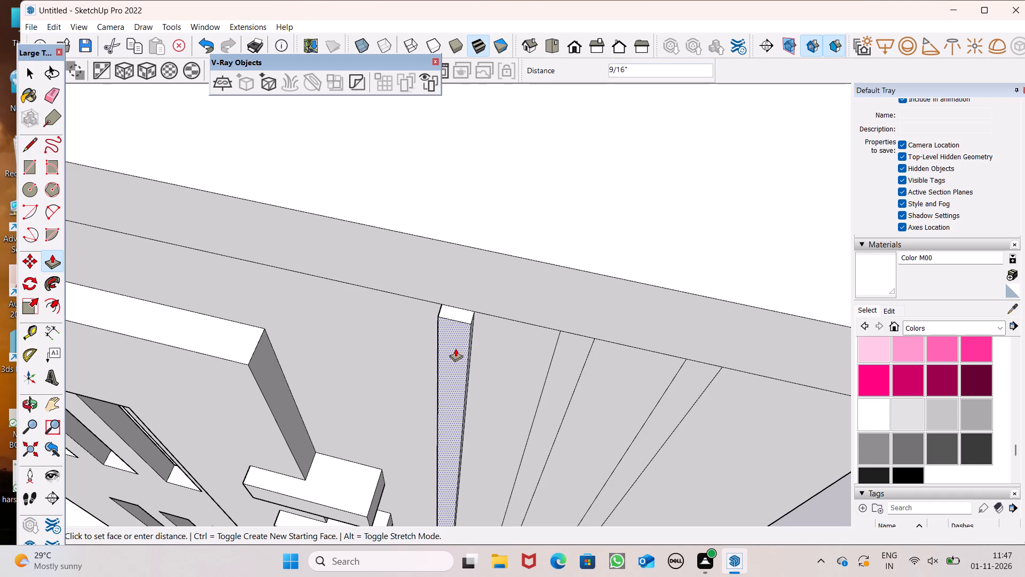
drag(455, 348, 454, 353)
Push/Pull the middle vertical strip outward about 3 1/16", and pull out the strip nearest the tower's corner similarly.
drag(565, 350, 523, 363)
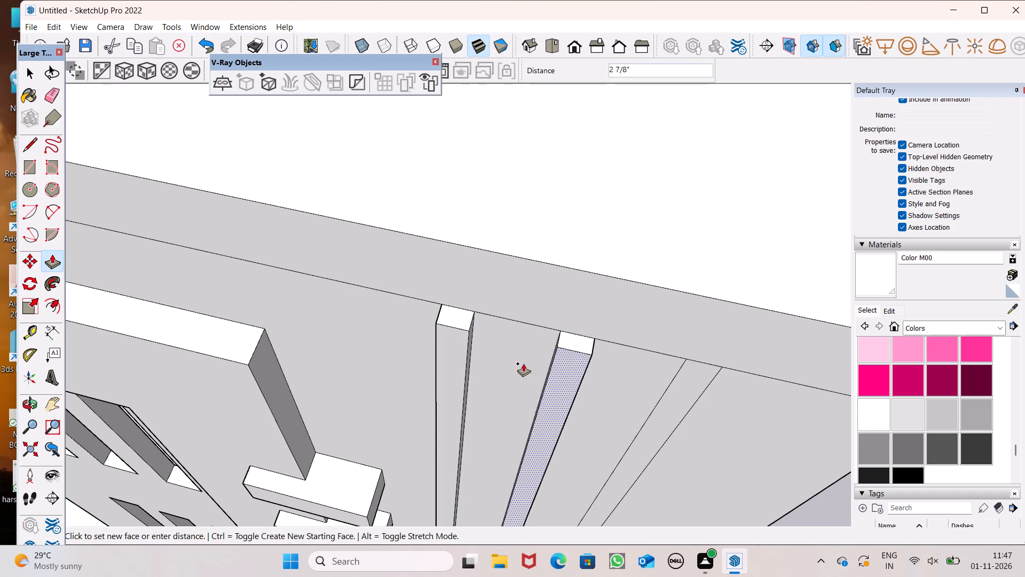
drag(523, 363, 464, 330)
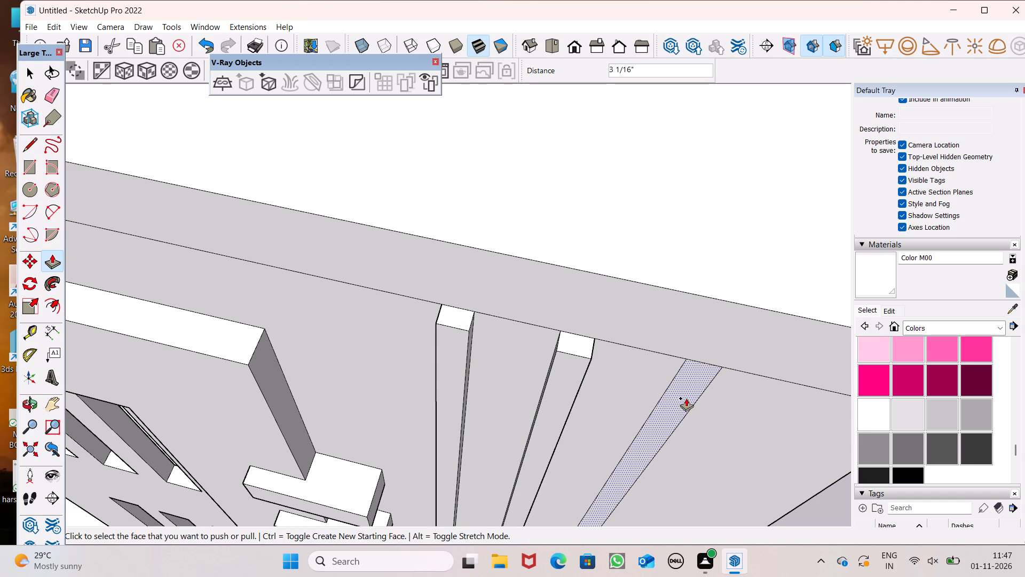
drag(681, 387, 590, 360)
scroll(538, 230, down, 7)
key(space)
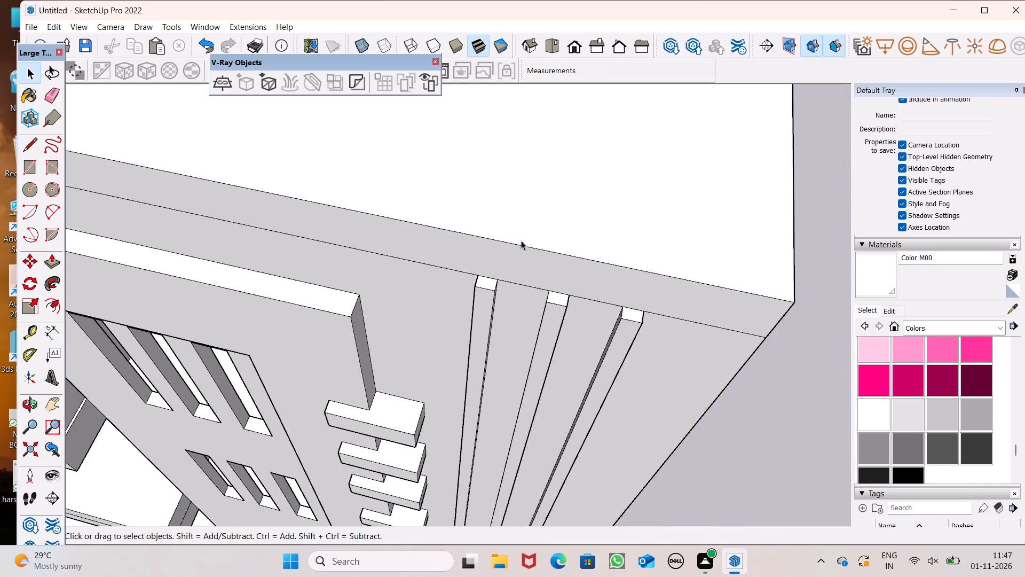
Draw a vertical line from the bottom corner of the strip nearest the block column down to the wall's base.
scroll(493, 125, down, 14)
middle_drag(561, 254, 616, 64)
scroll(616, 64, up, 1)
scroll(652, 259, down, 2)
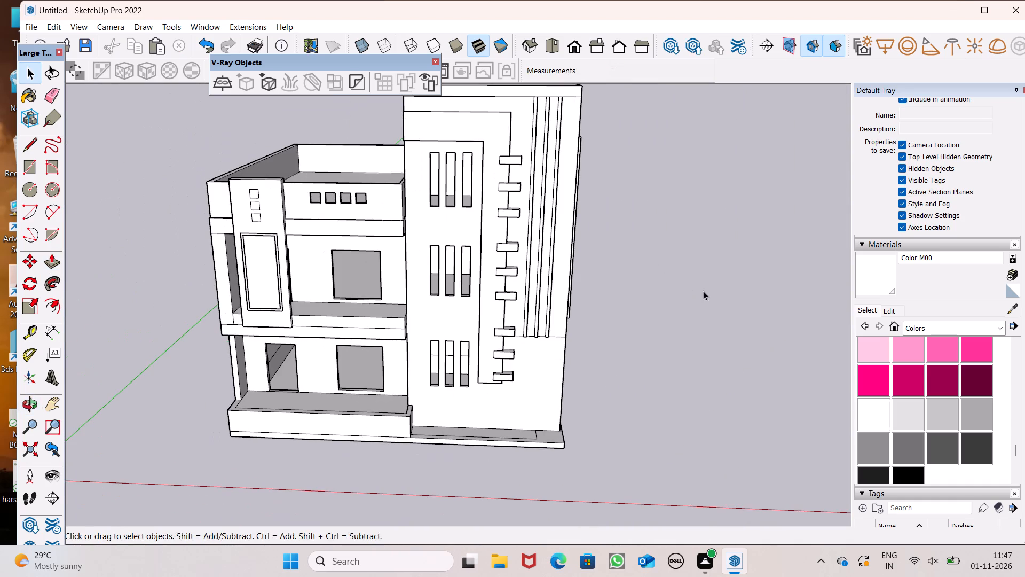
middle_drag(705, 288, 696, 256)
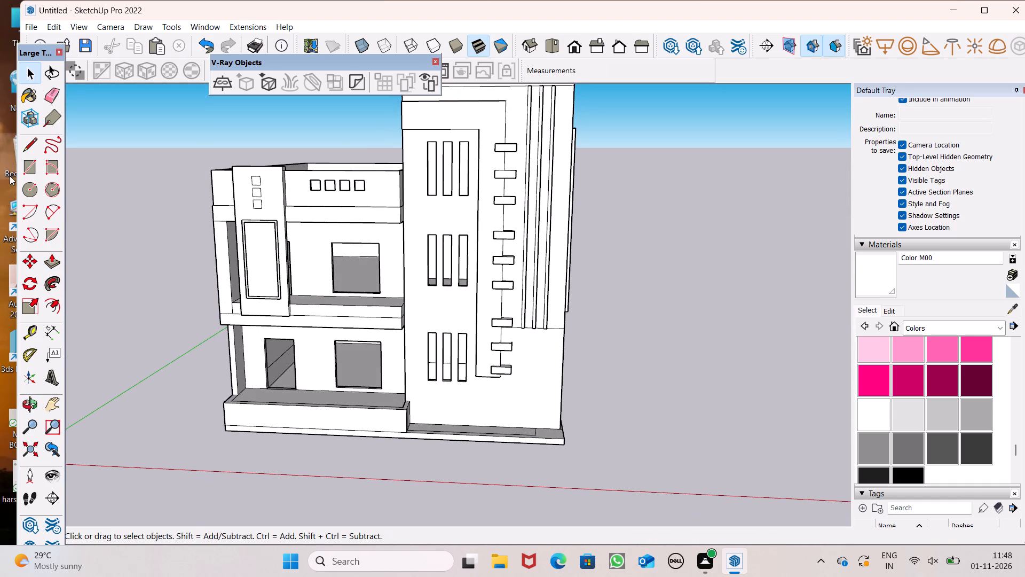
click(19, 149)
scroll(584, 391, up, 4)
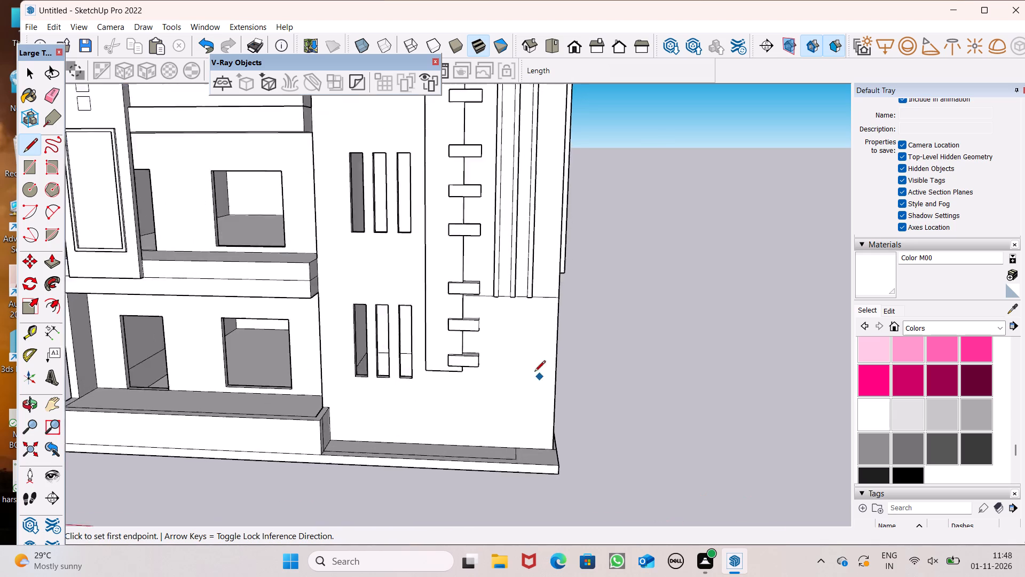
scroll(534, 372, up, 2)
scroll(518, 282, down, 3)
scroll(490, 315, up, 2)
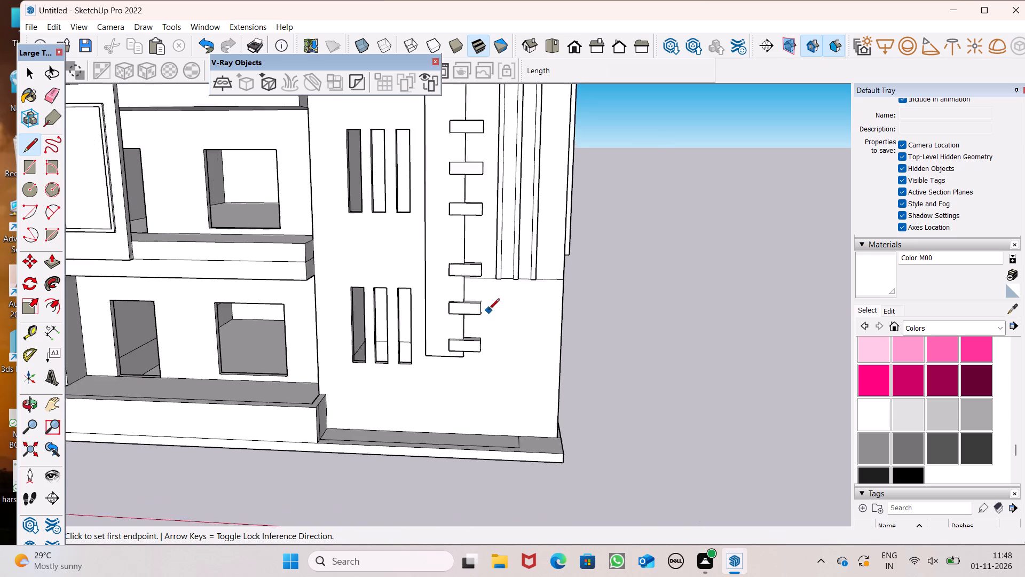
scroll(488, 310, up, 4)
middle_drag(490, 283, 586, 232)
scroll(577, 237, up, 3)
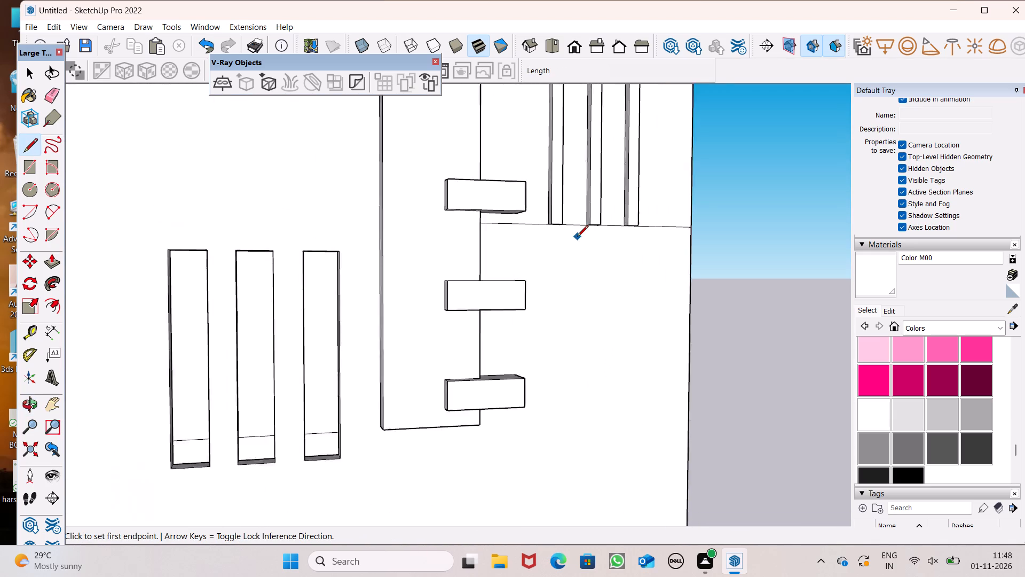
scroll(577, 237, up, 10)
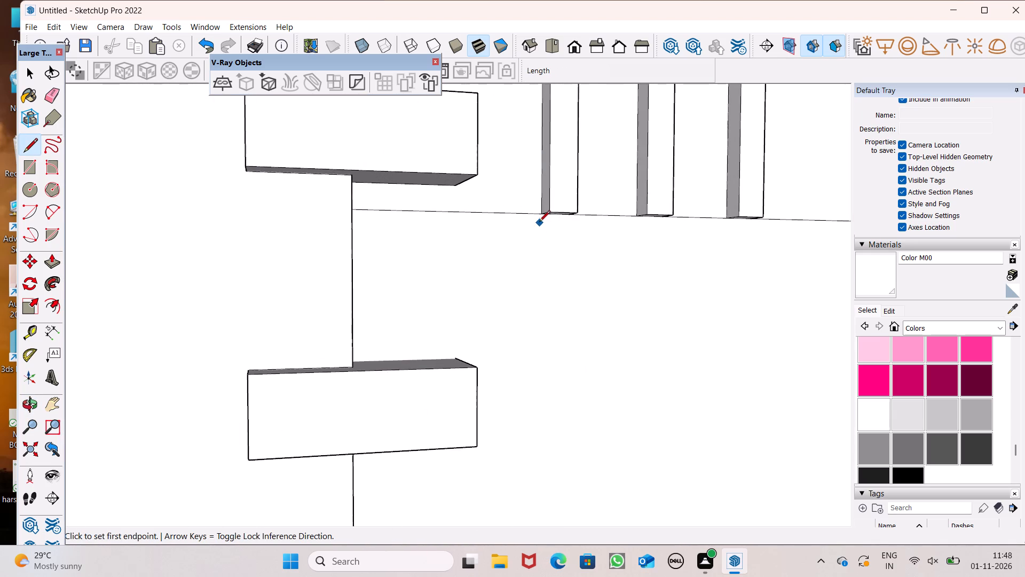
click(540, 215)
scroll(540, 214, down, 9)
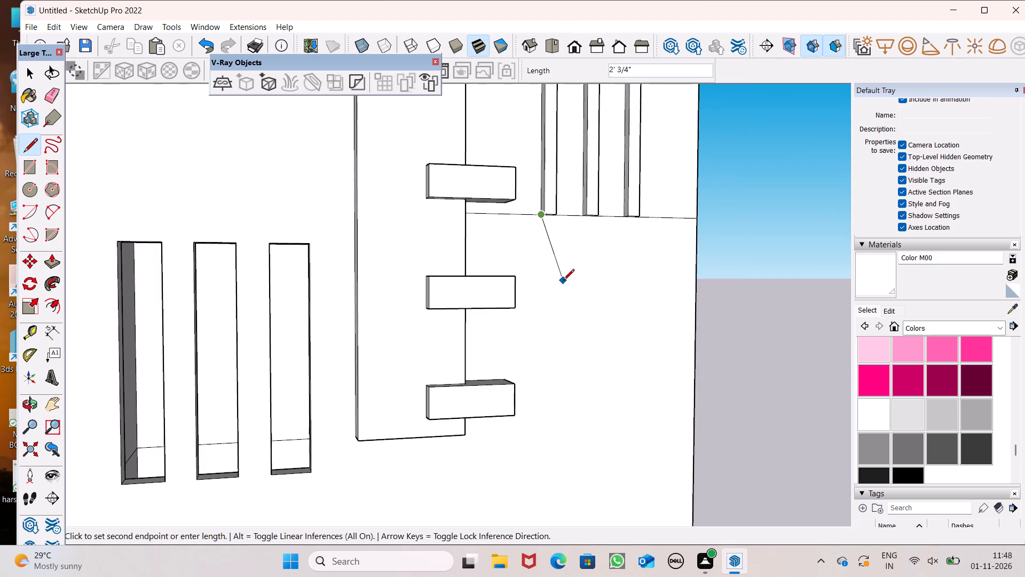
middle_drag(563, 281, 555, 322)
scroll(551, 251, down, 7)
scroll(534, 322, down, 3)
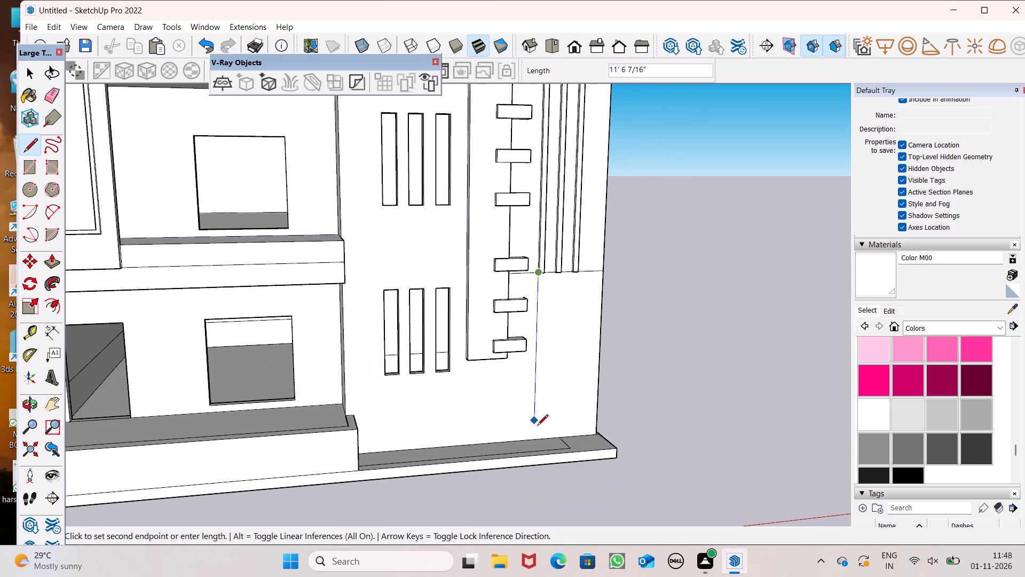
scroll(537, 440, up, 4)
click(535, 439)
scroll(511, 377, down, 2)
key(space)
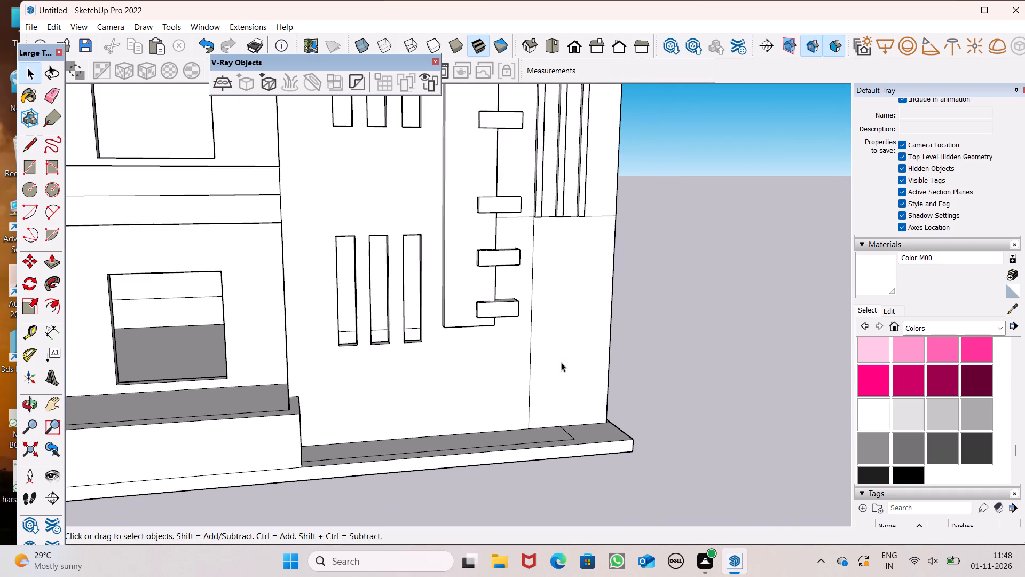
Erase the horizontal line segment between the block column and the new vertical line.
middle_drag(562, 357, 536, 375)
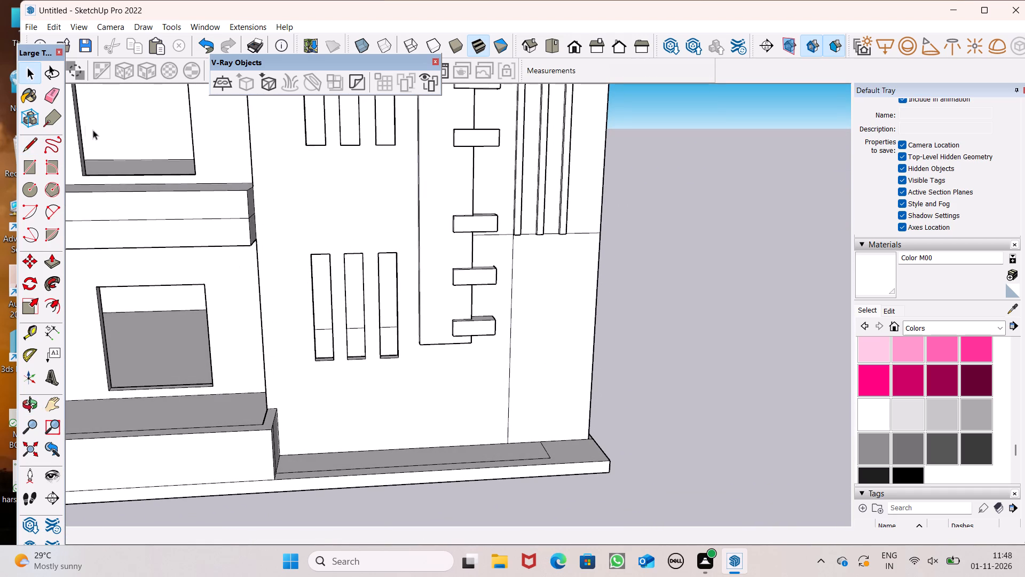
click(52, 102)
scroll(436, 255, up, 5)
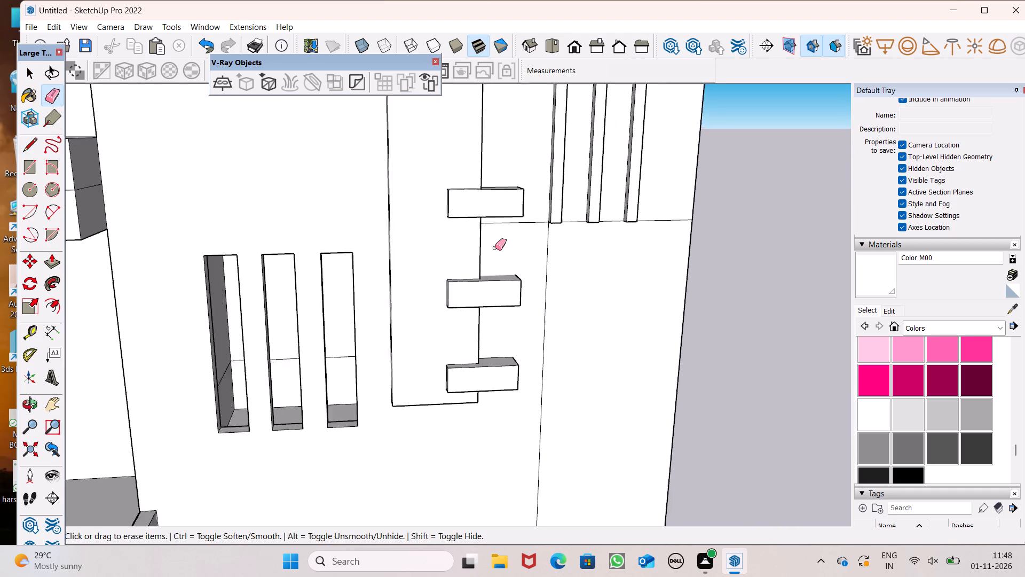
scroll(519, 239, up, 9)
click(541, 205)
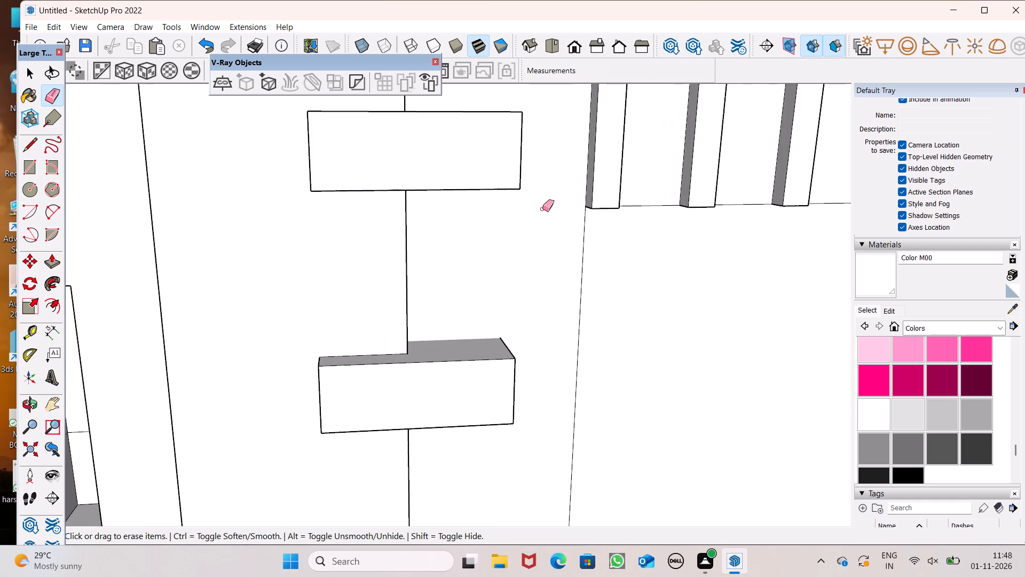
scroll(533, 222, down, 5)
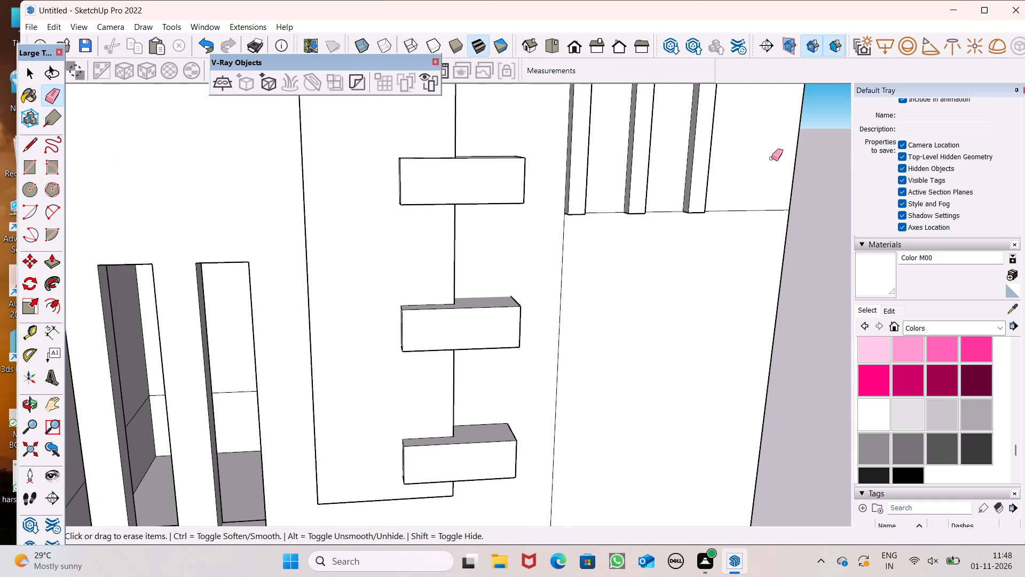
scroll(543, 177, down, 4)
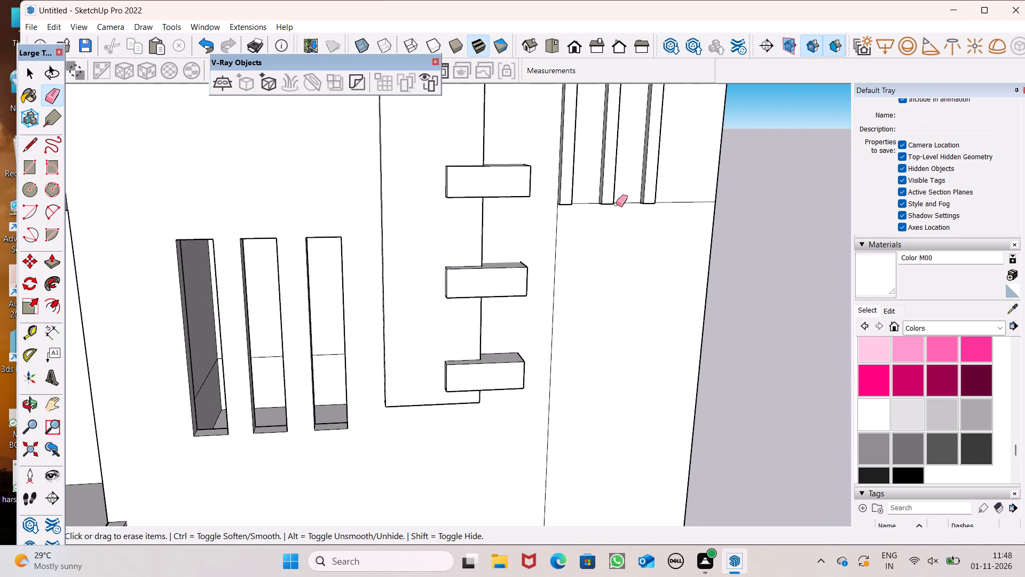
middle_drag(619, 206, 570, 201)
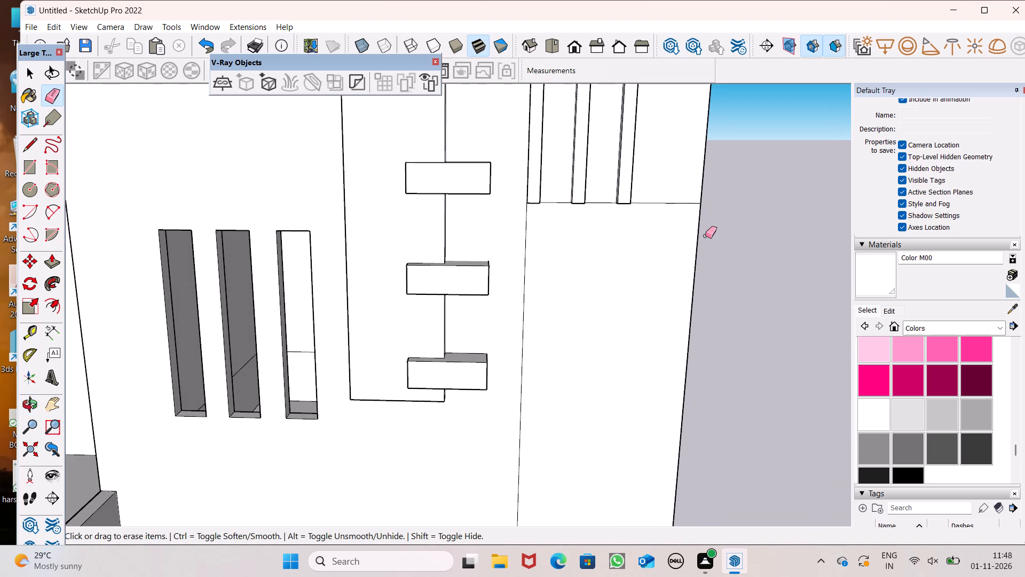
key(space)
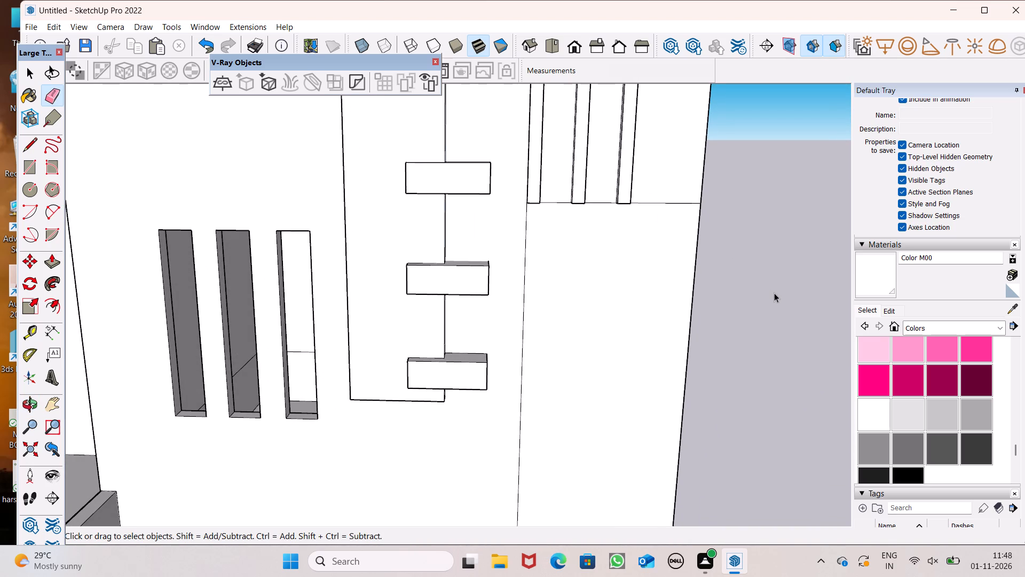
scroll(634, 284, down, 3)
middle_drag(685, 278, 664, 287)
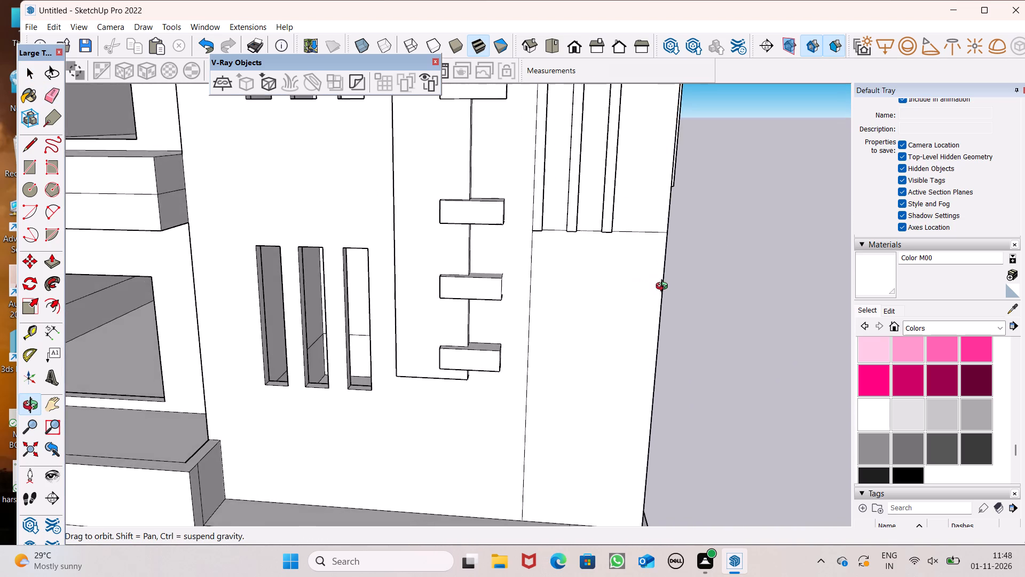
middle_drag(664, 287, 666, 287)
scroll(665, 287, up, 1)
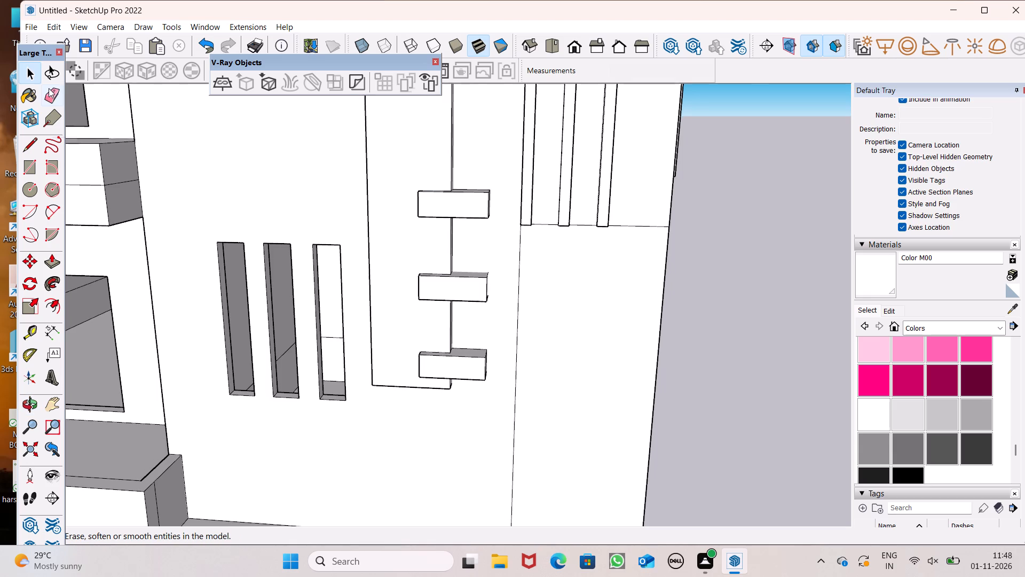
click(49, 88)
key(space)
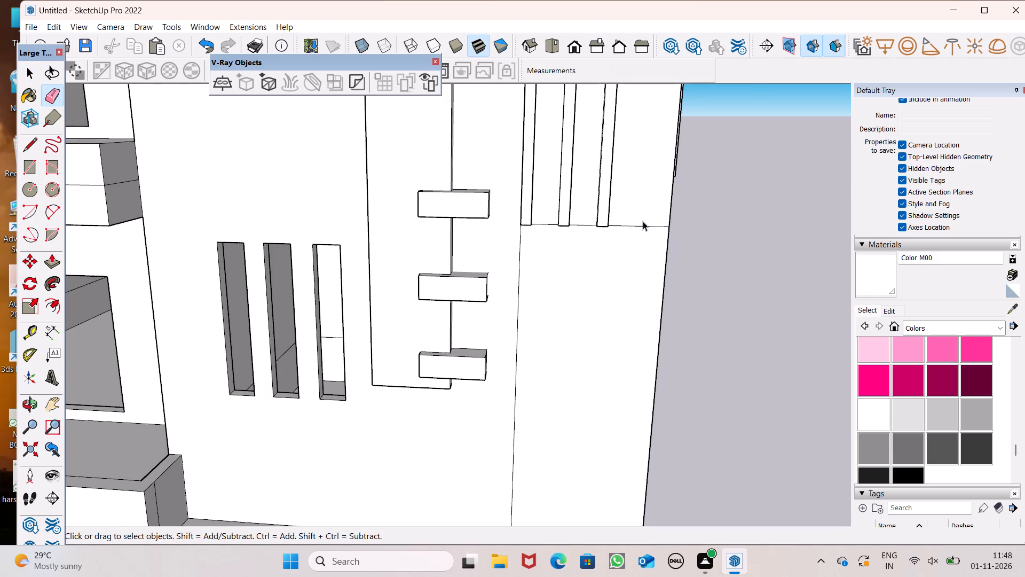
Draw a thin horizontal rectangle about 5' 2" long across the tower wall panel, from the vertical line to the corner, just below the strips.
scroll(306, 100, down, 2)
middle_drag(534, 202, 525, 200)
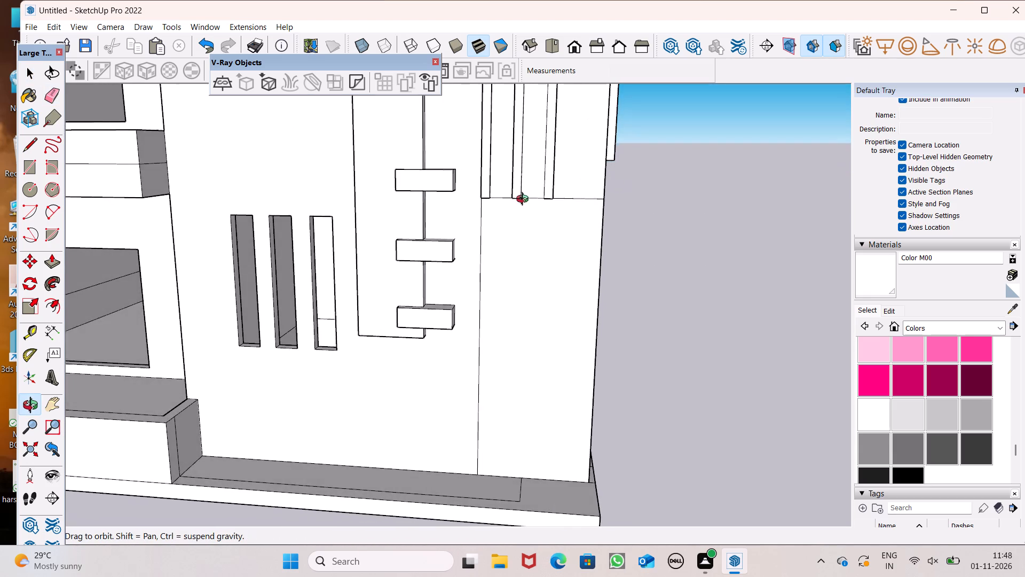
middle_drag(525, 200, 524, 202)
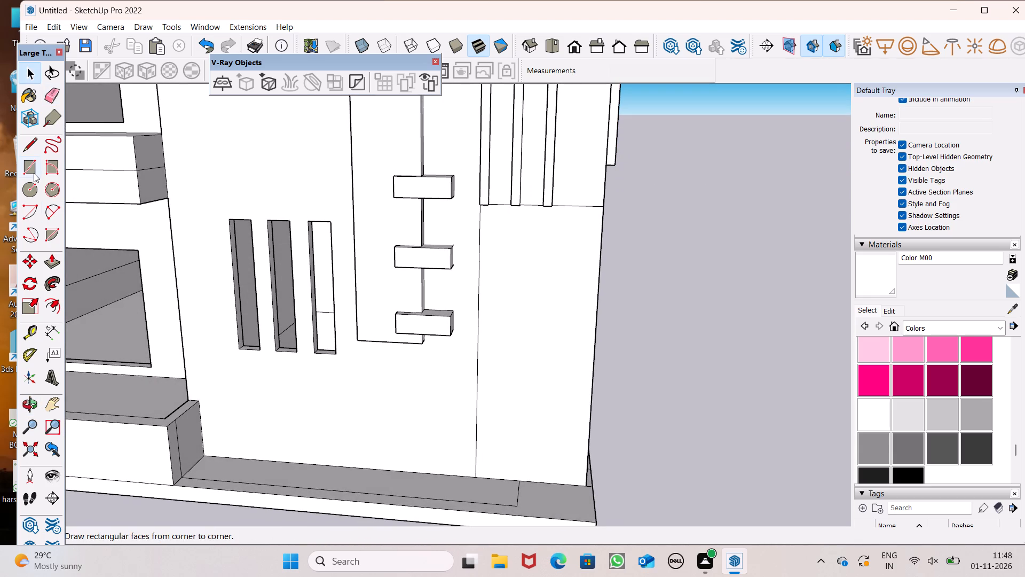
click(34, 173)
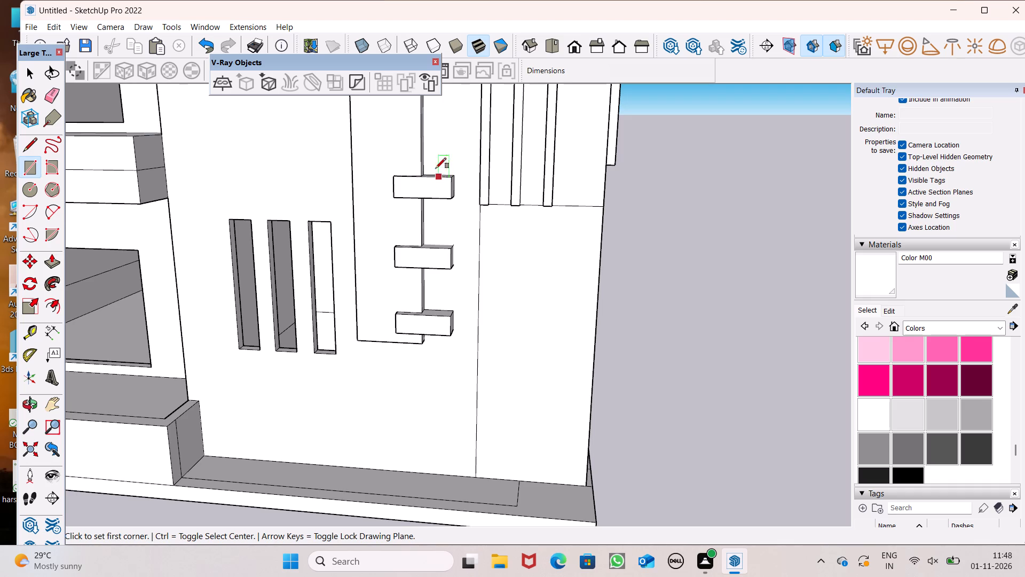
scroll(511, 230, down, 1)
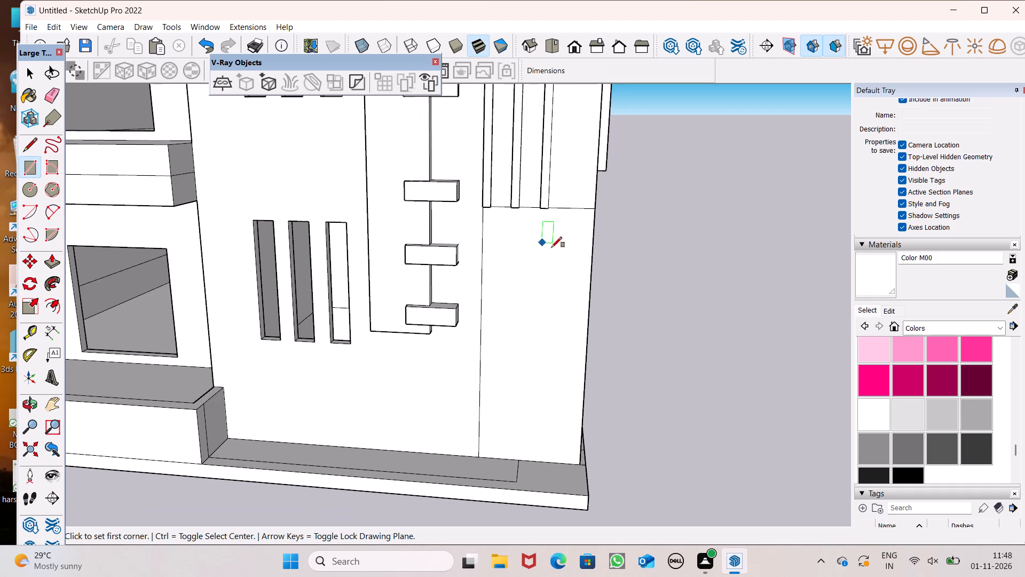
scroll(596, 332, up, 5)
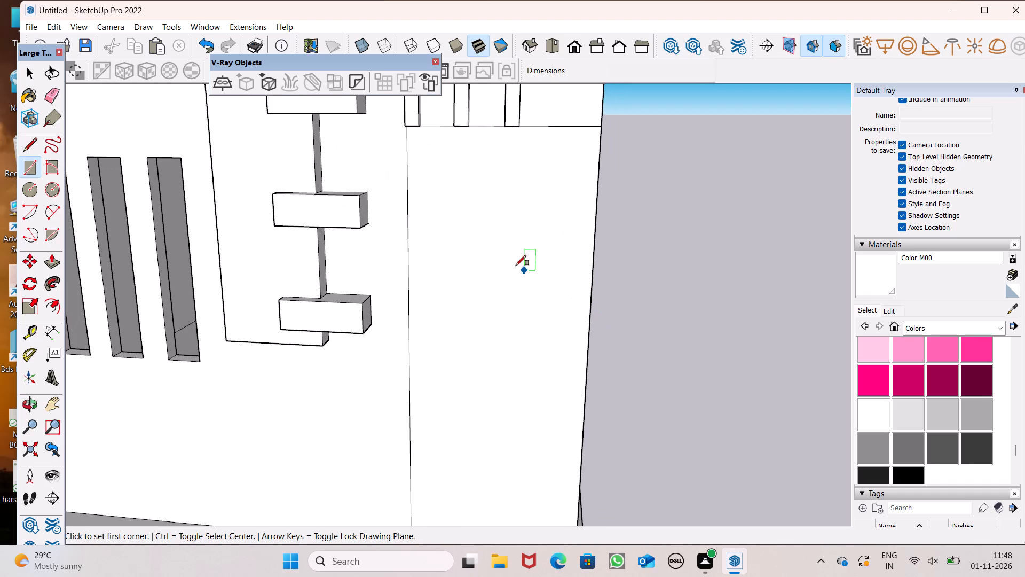
scroll(499, 253, down, 5)
middle_drag(527, 275, 510, 297)
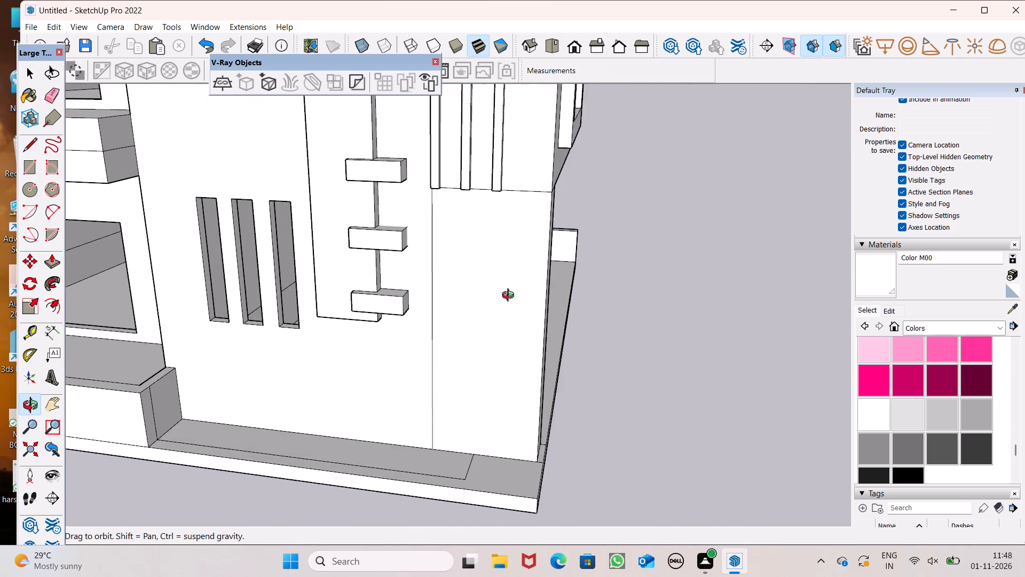
middle_drag(510, 297, 523, 270)
scroll(502, 237, up, 4)
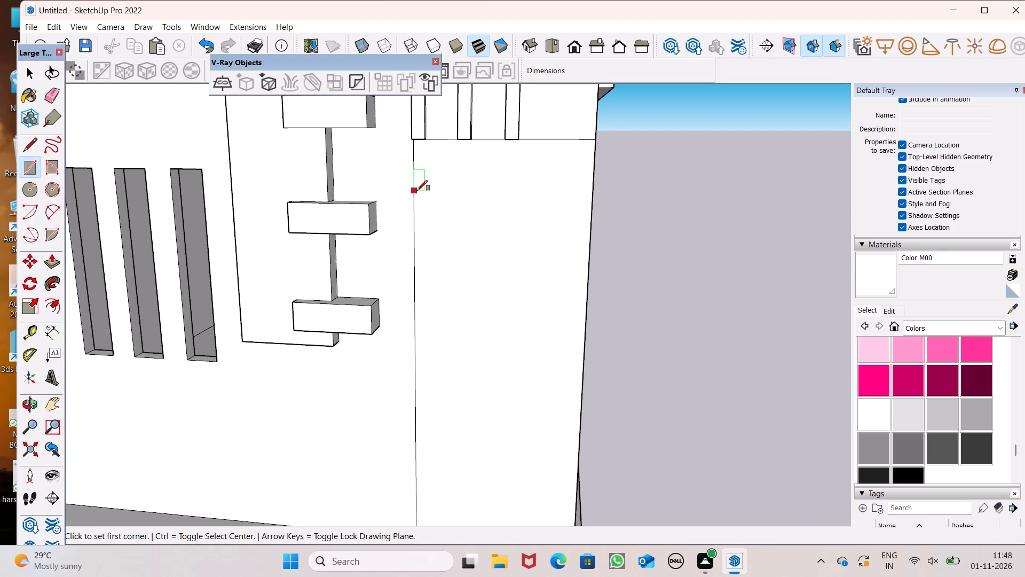
click(416, 181)
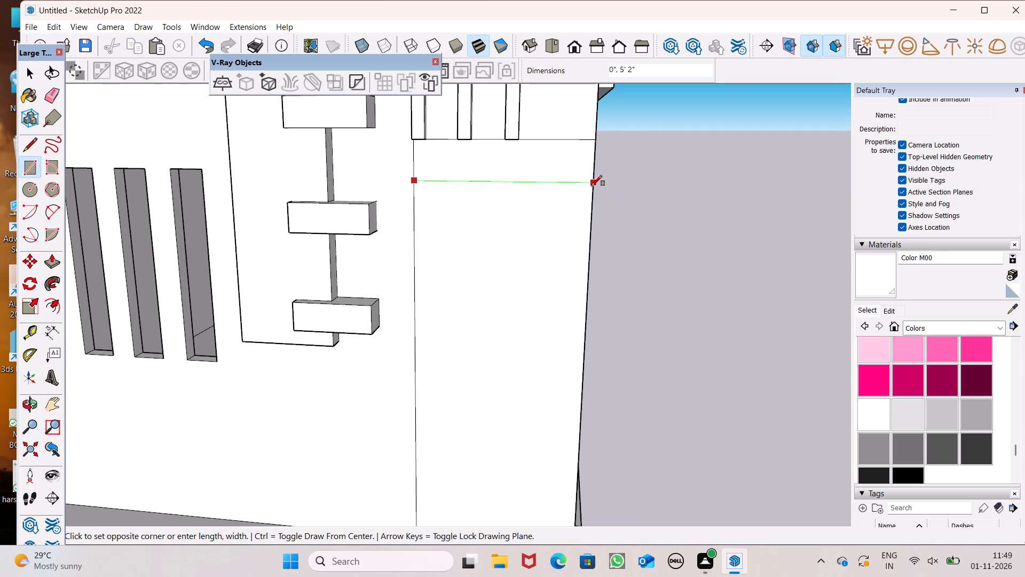
scroll(589, 186, up, 5)
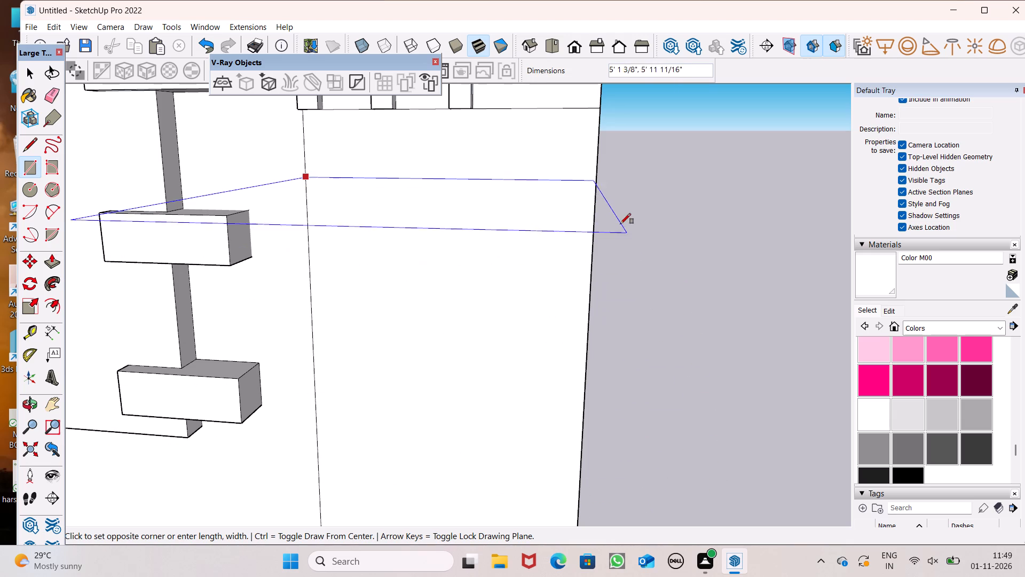
scroll(590, 176, up, 5)
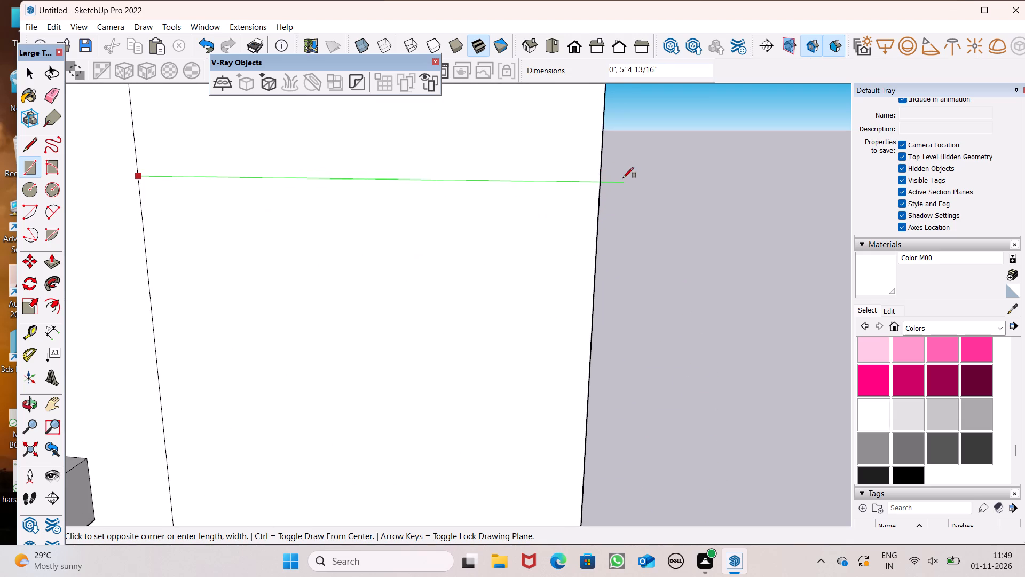
scroll(582, 170, up, 4)
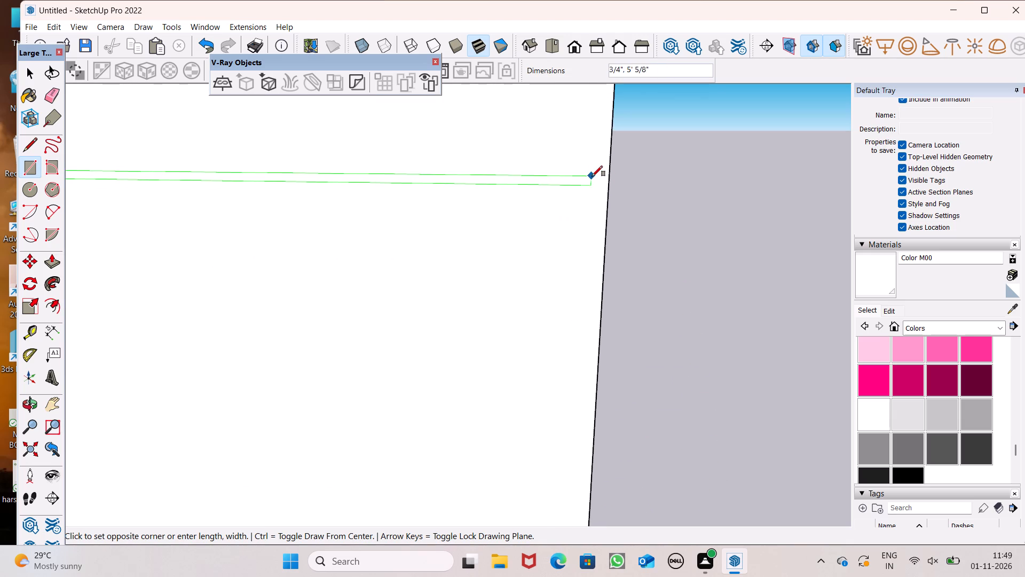
scroll(593, 176, down, 1)
middle_drag(618, 205, 602, 239)
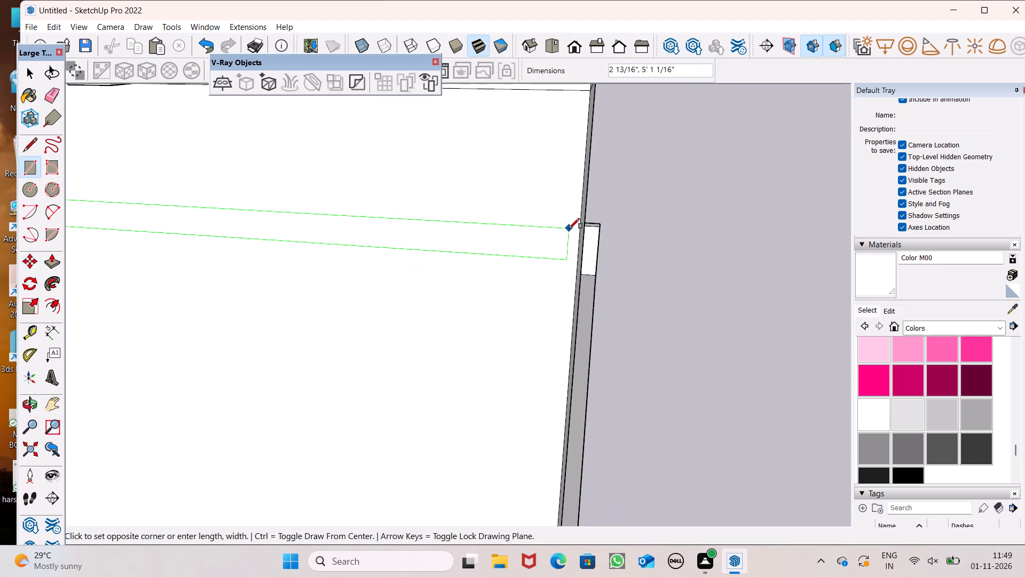
scroll(593, 191, down, 5)
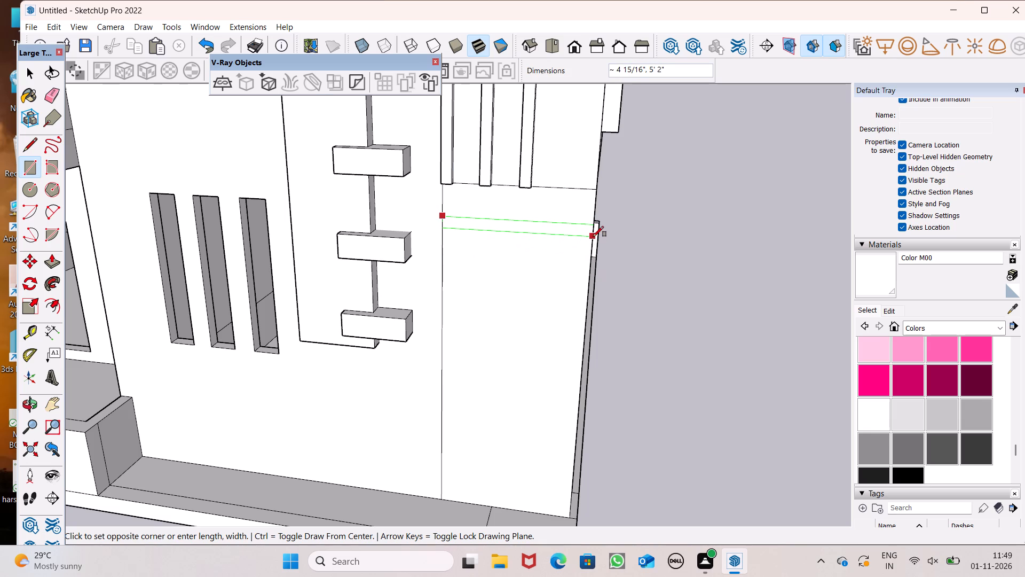
scroll(593, 237, up, 4)
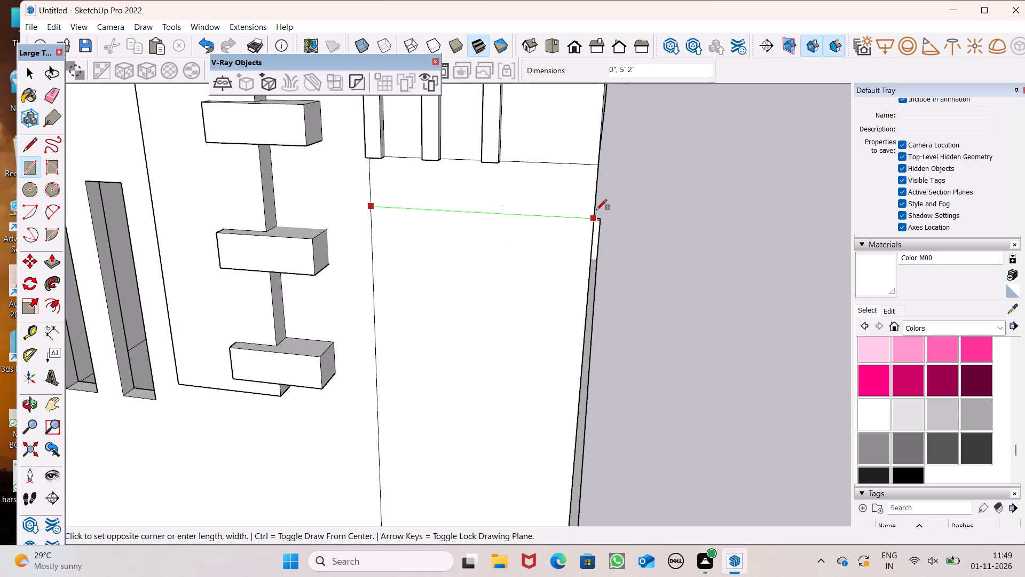
scroll(590, 231, up, 5)
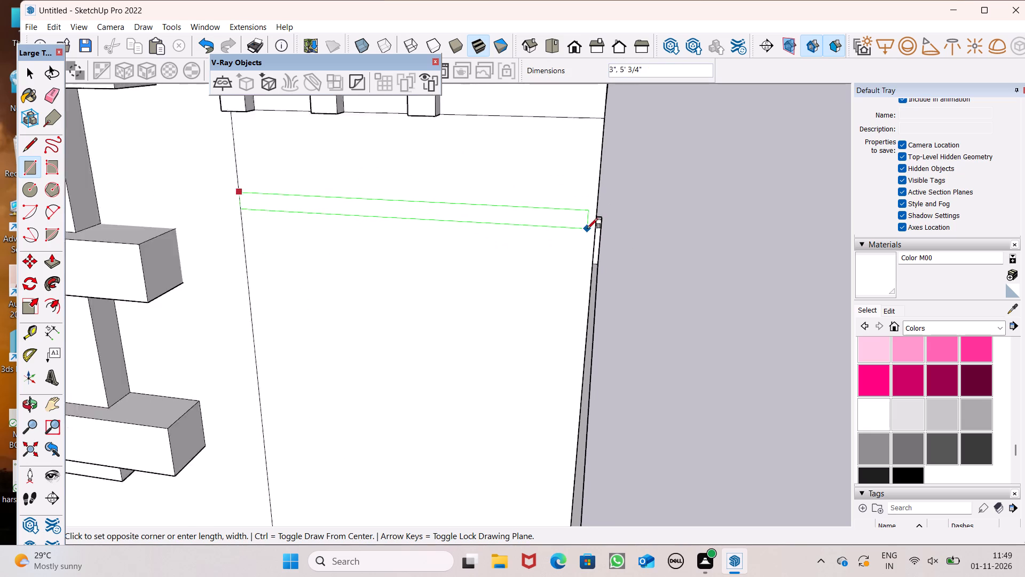
scroll(587, 229, up, 8)
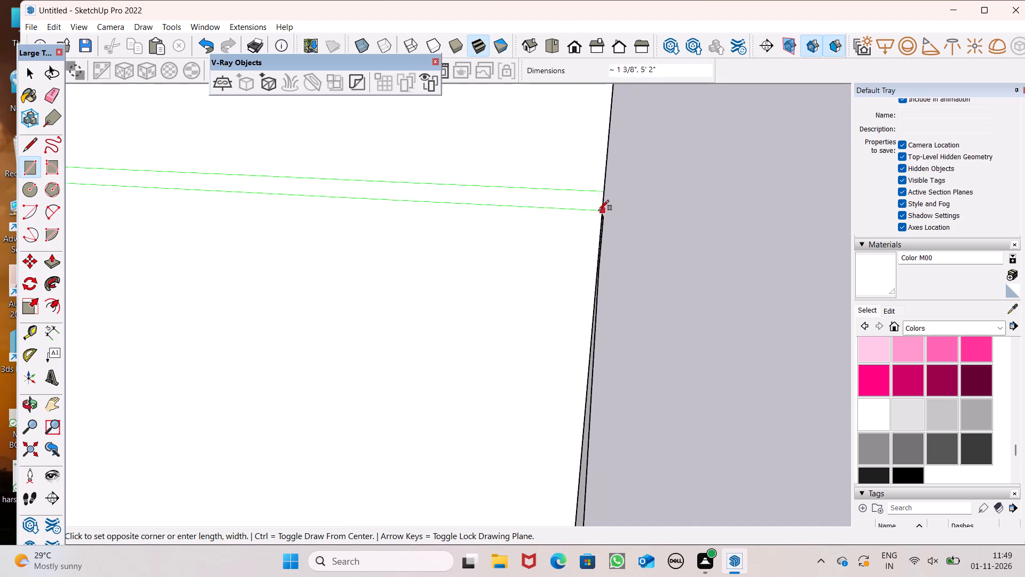
scroll(596, 214, down, 9)
middle_drag(592, 223, 574, 236)
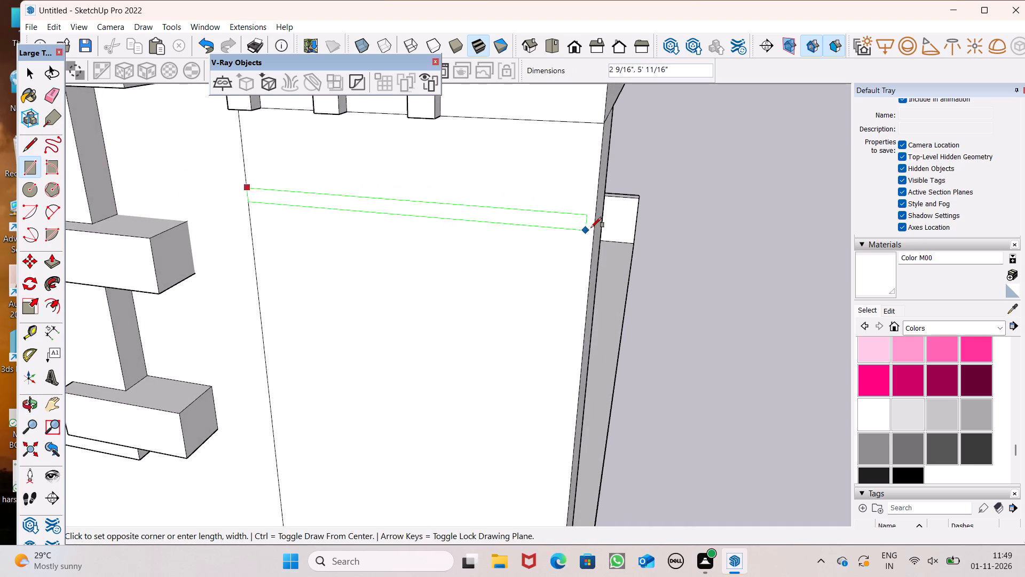
scroll(592, 227, up, 2)
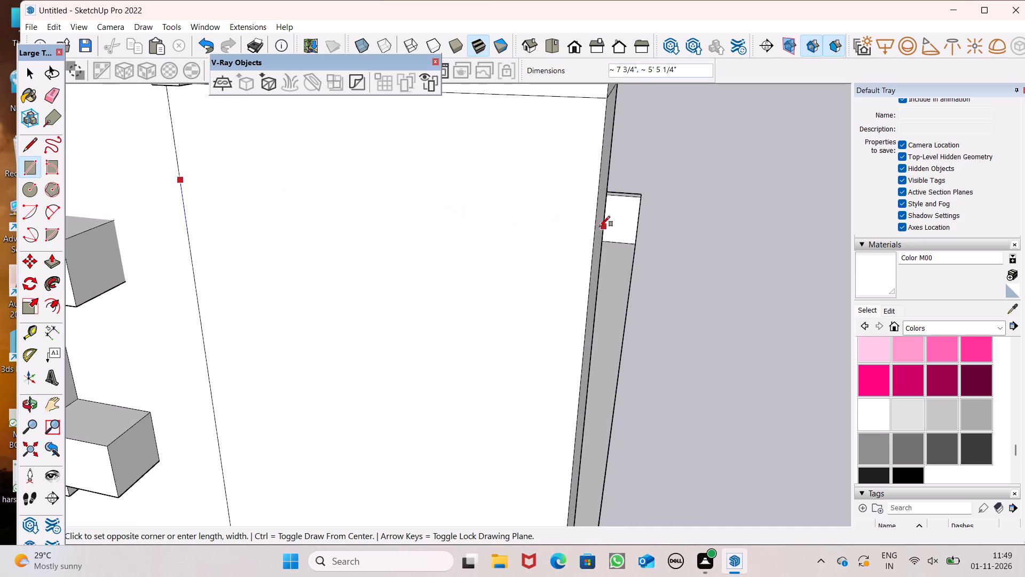
click(596, 223)
scroll(589, 174, down, 3)
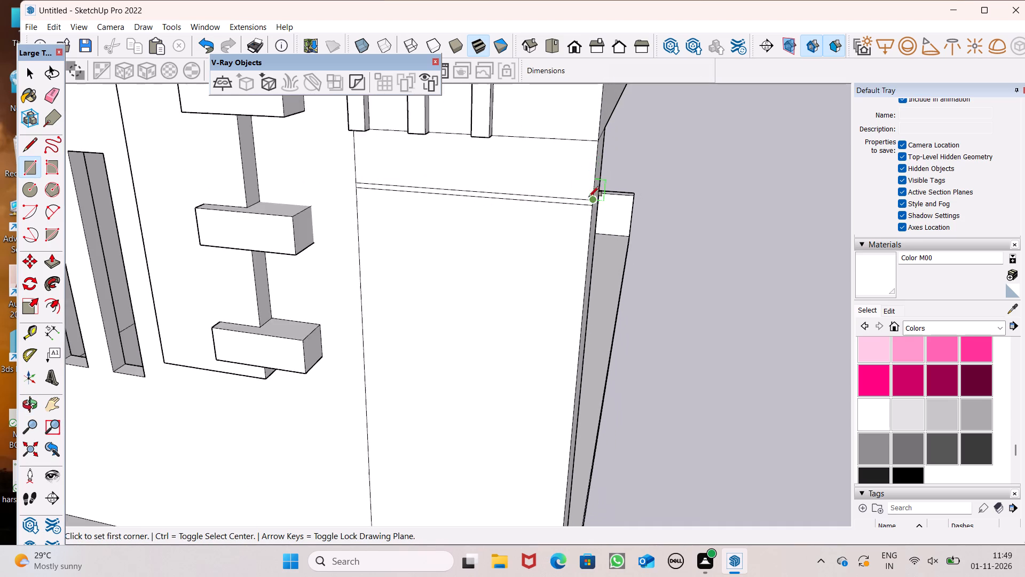
scroll(589, 197, down, 9)
Select the thin horizontal rectangle below the vertical strips together with its bounding edges.
key(space)
scroll(562, 200, up, 12)
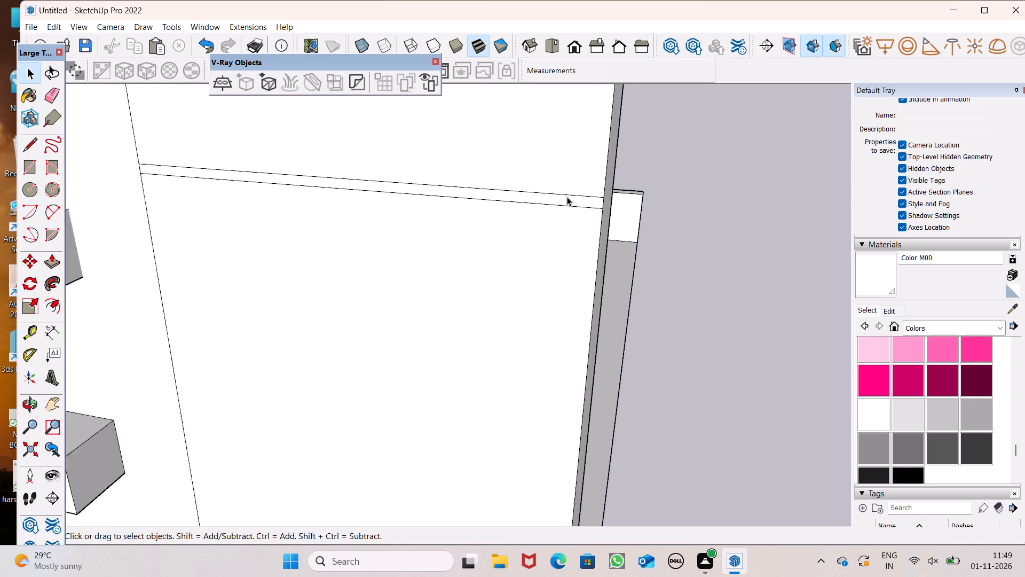
scroll(567, 197, up, 2)
double_click(567, 199)
scroll(606, 178, down, 6)
scroll(810, 307, down, 4)
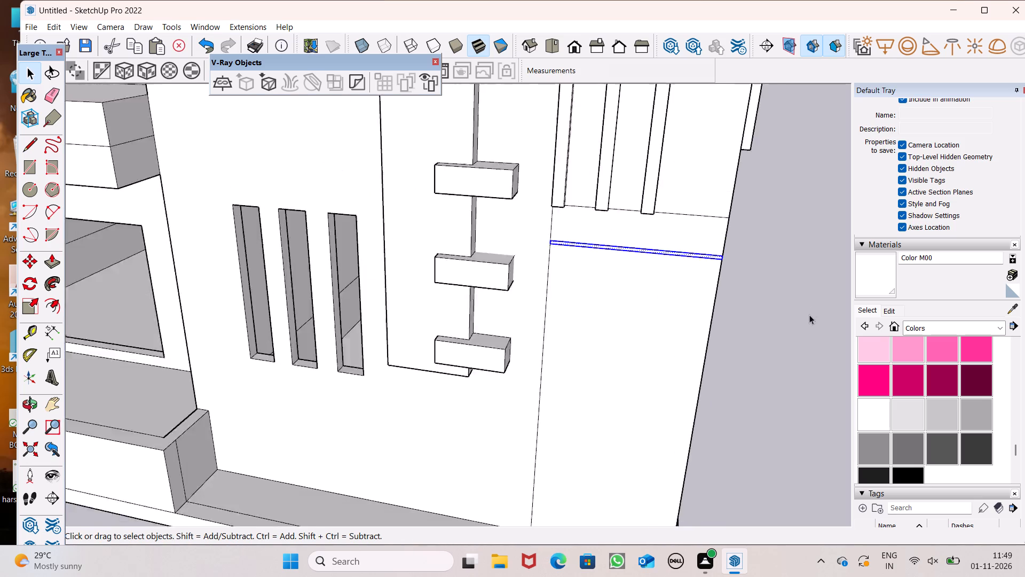
scroll(809, 315, down, 3)
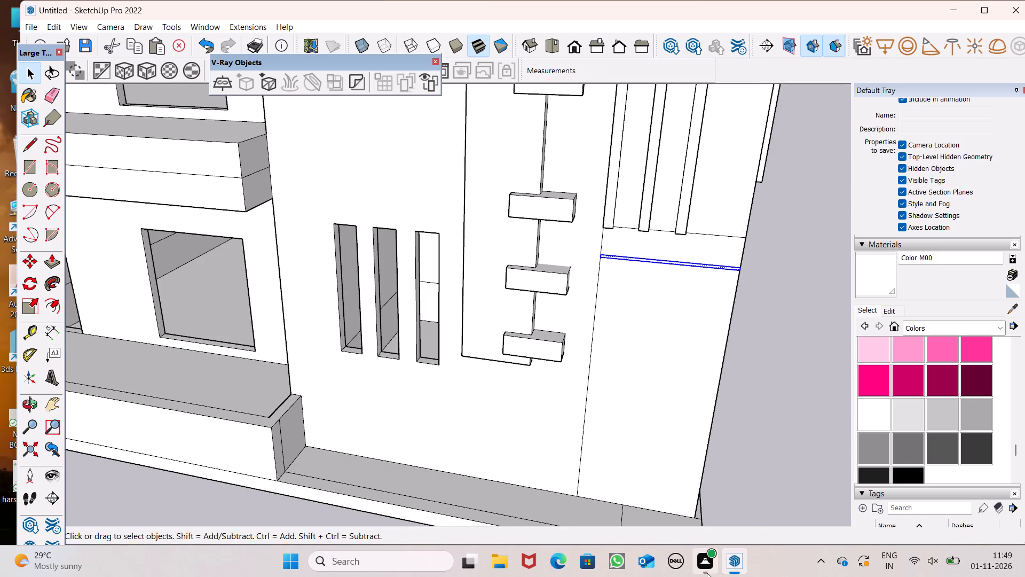
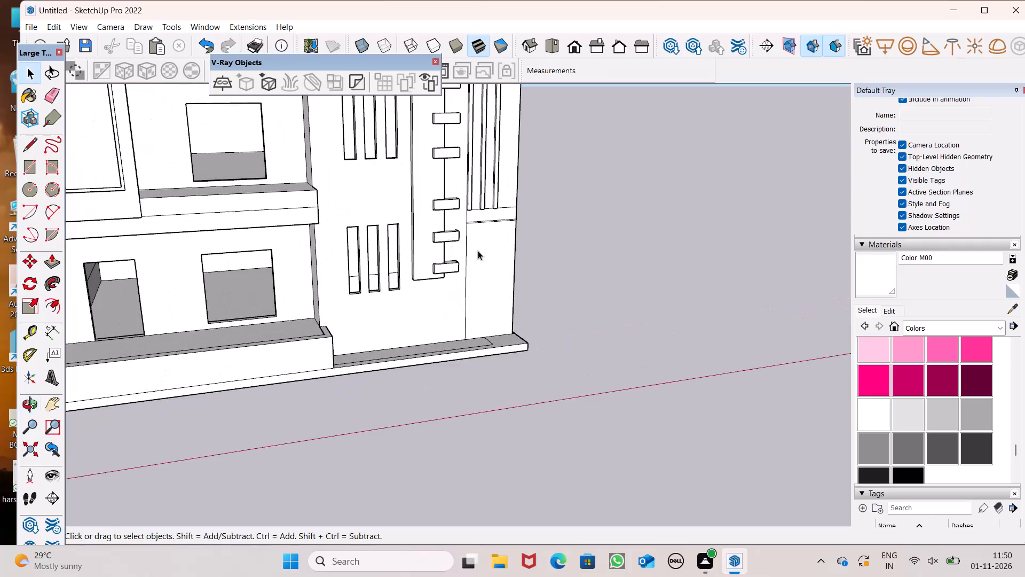
Examine the thin horizontal strip on the narrow end wall panel and the projecting blocks on the adjoining wall.
middle_drag(507, 276, 405, 302)
scroll(504, 283, up, 1)
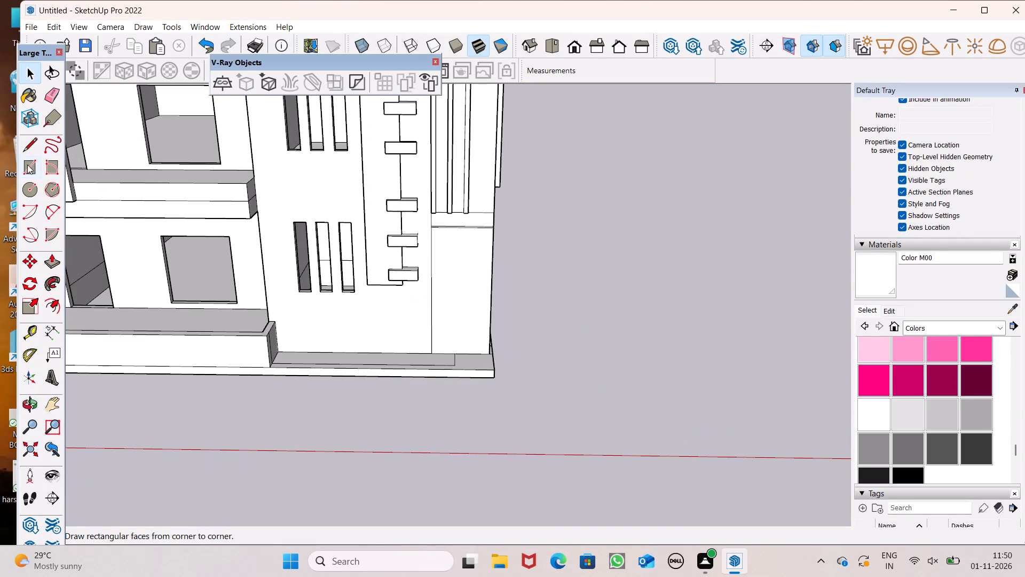
click(29, 166)
middle_drag(404, 205, 398, 198)
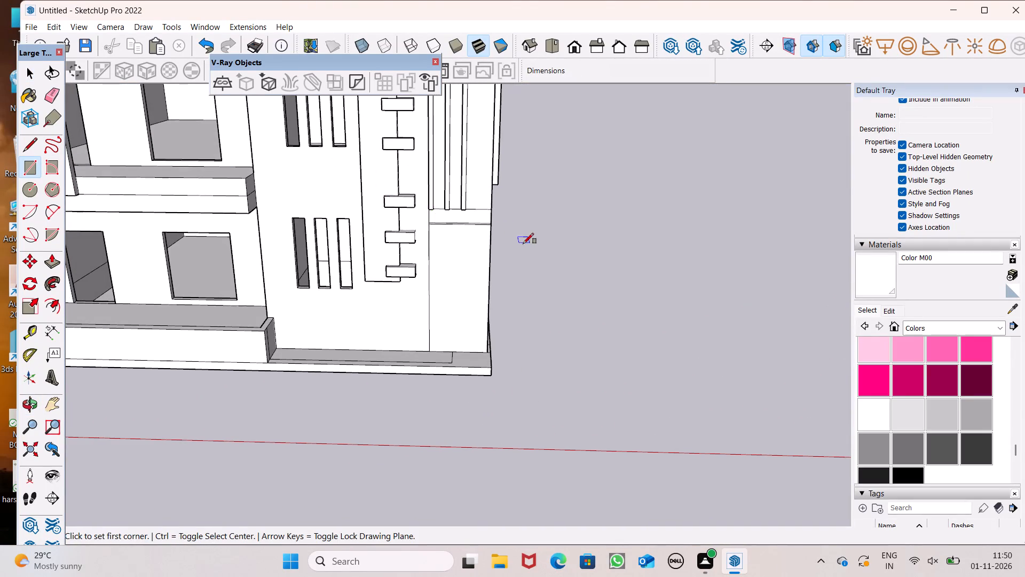
key(space)
scroll(437, 232, up, 9)
scroll(495, 220, up, 14)
double_click(456, 206)
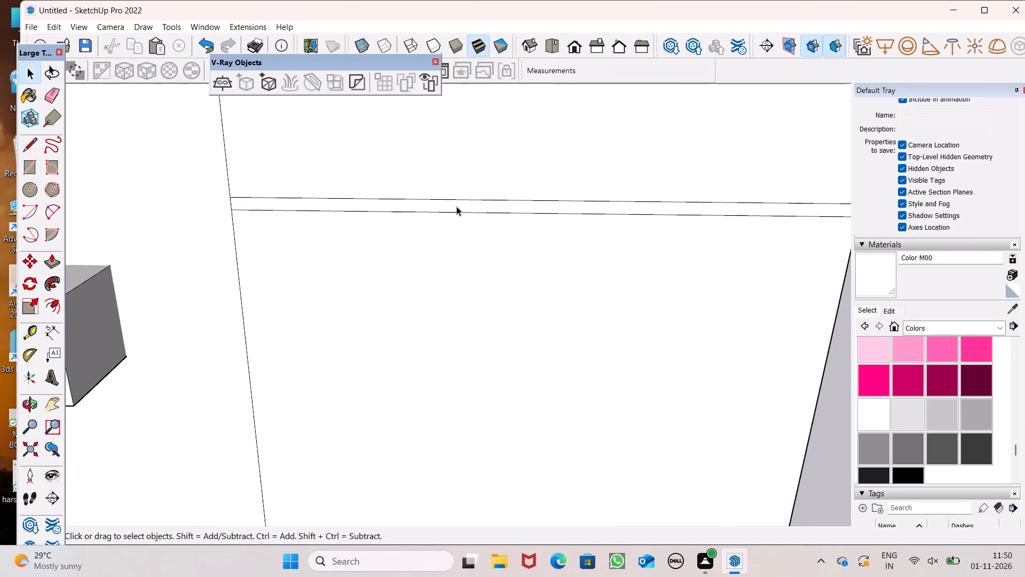
scroll(447, 189, down, 19)
scroll(374, 253, up, 7)
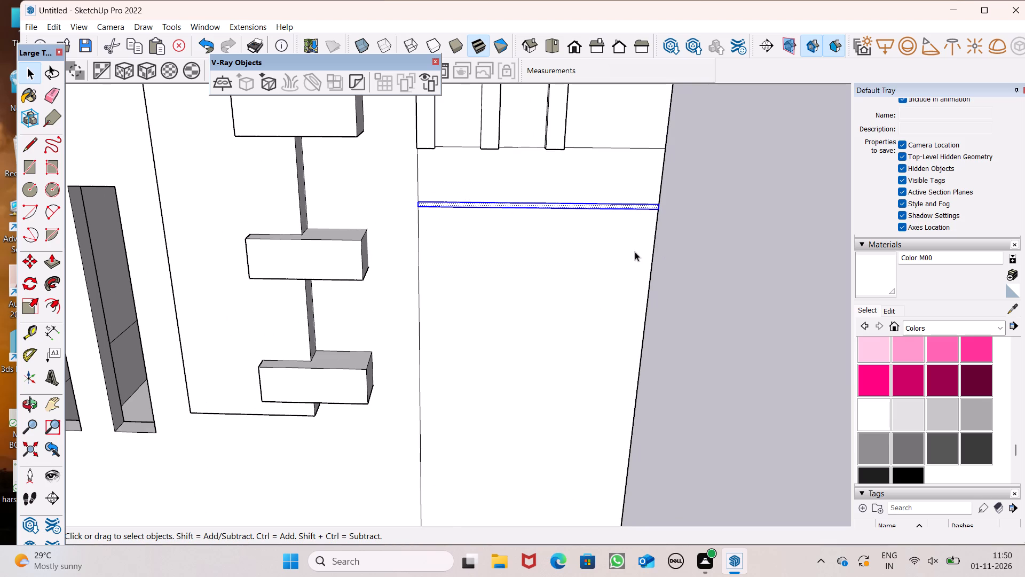
scroll(633, 252, down, 2)
middle_drag(726, 304, 697, 319)
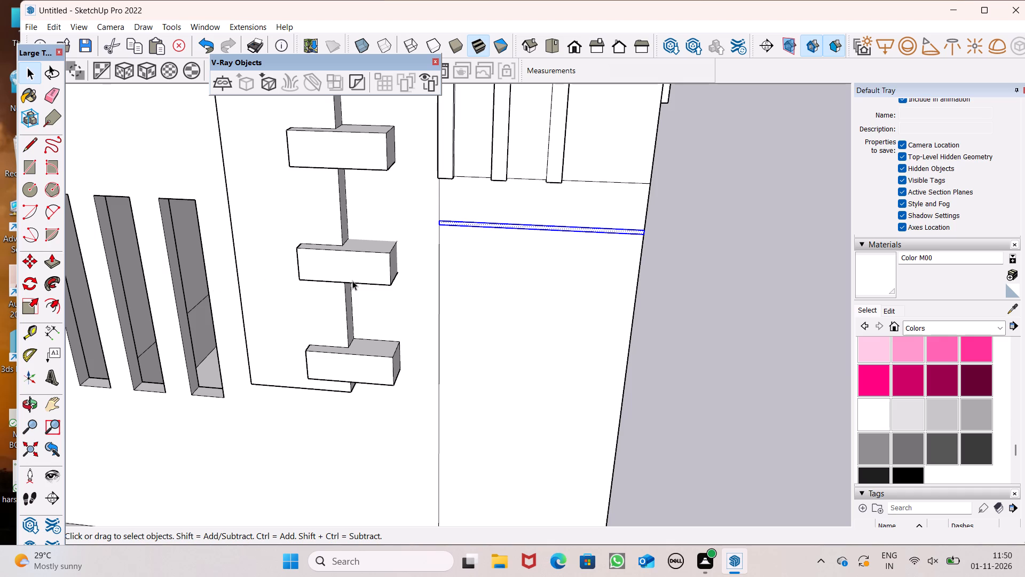
scroll(207, 267, down, 1)
middle_drag(263, 294, 365, 301)
scroll(325, 302, up, 1)
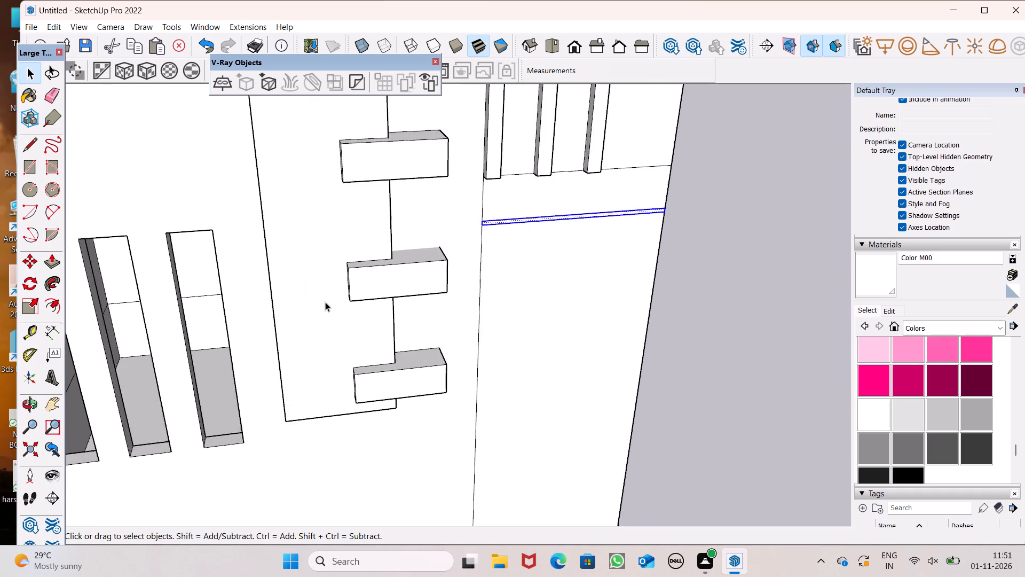
scroll(325, 302, up, 6)
scroll(376, 255, up, 1)
middle_drag(384, 268, 466, 275)
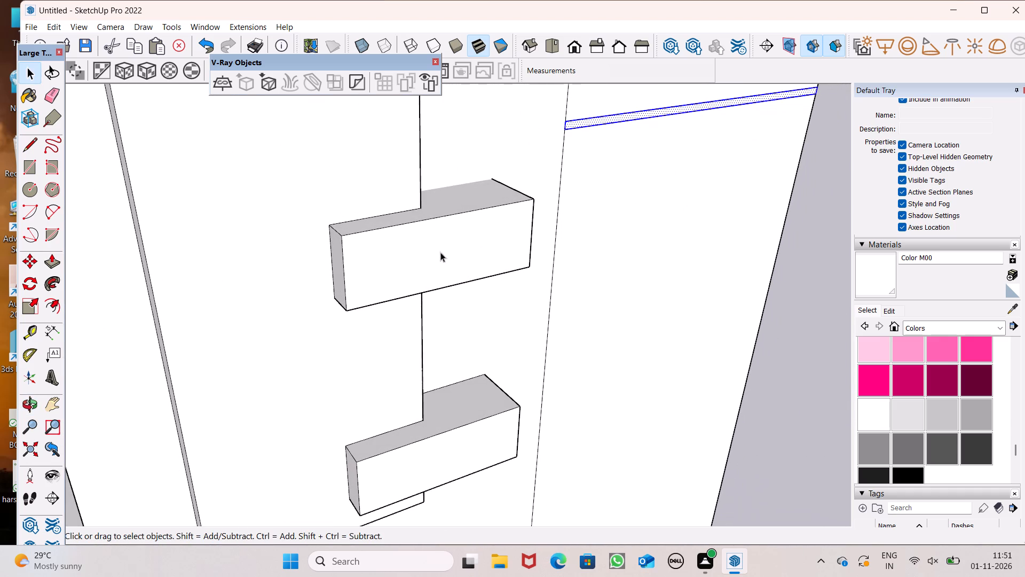
scroll(289, 168, down, 3)
middle_drag(378, 205, 254, 226)
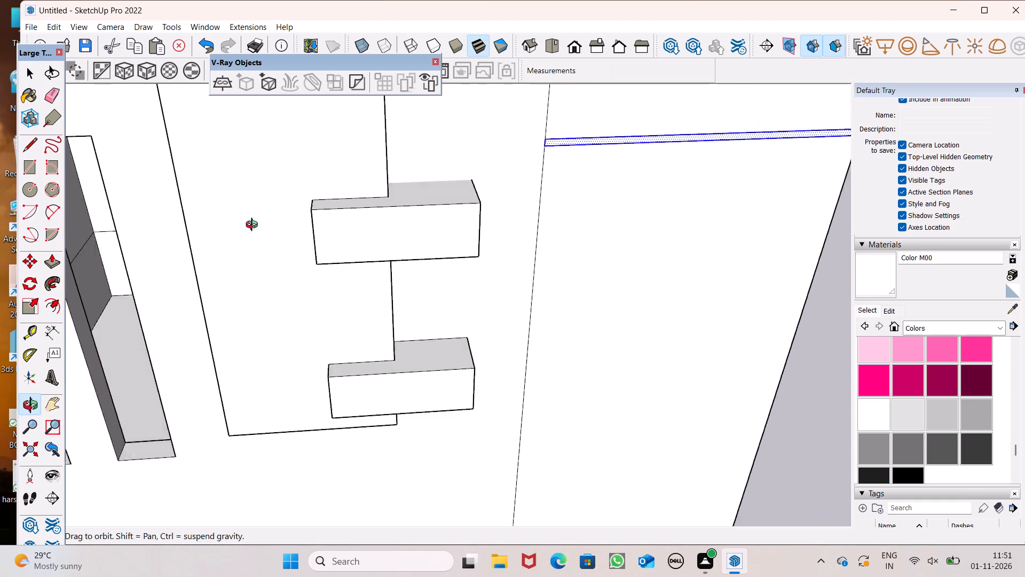
middle_drag(254, 226, 251, 223)
scroll(253, 225, up, 1)
double_click(394, 233)
double_click(394, 231)
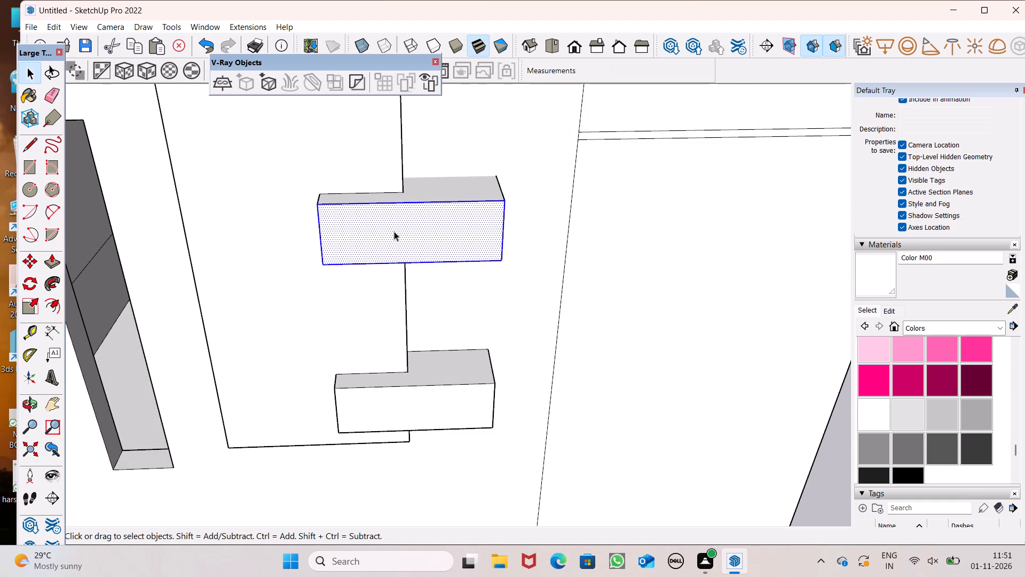
scroll(378, 229, down, 12)
key(space)
click(650, 278)
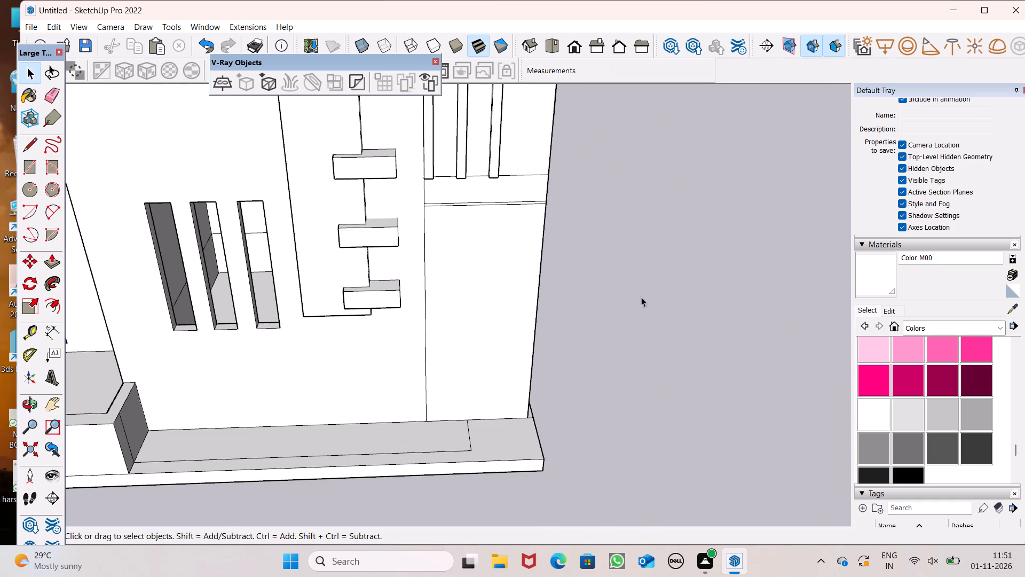
Copy the thin horizontal strip on the end wall panel straight down by about 1' 6 11/16".
middle_drag(643, 298, 588, 302)
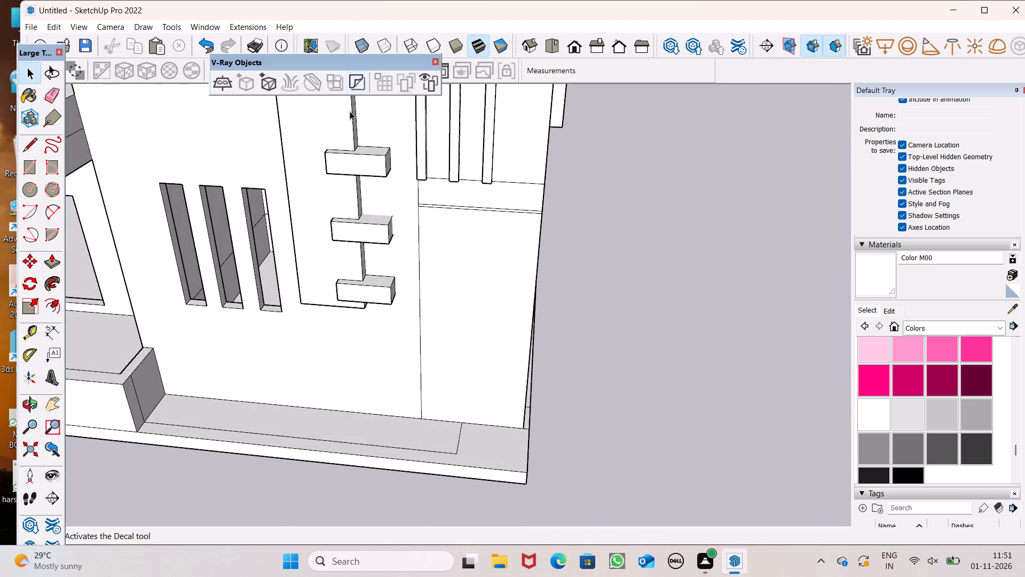
scroll(429, 205, down, 2)
middle_drag(445, 244, 441, 235)
scroll(388, 205, up, 6)
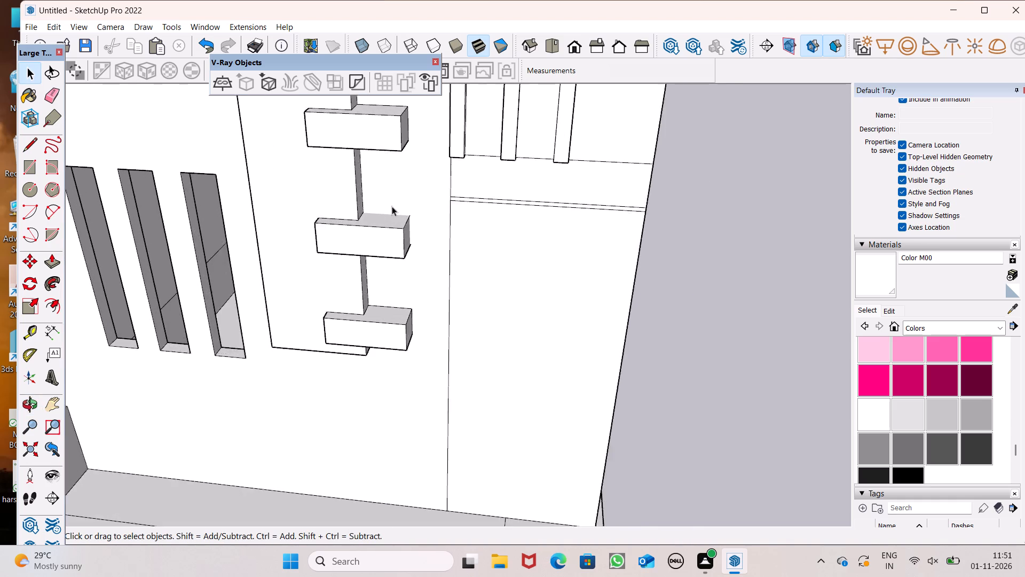
scroll(392, 206, up, 2)
scroll(680, 213, up, 6)
scroll(595, 200, up, 5)
scroll(194, 146, down, 7)
scroll(559, 179, up, 3)
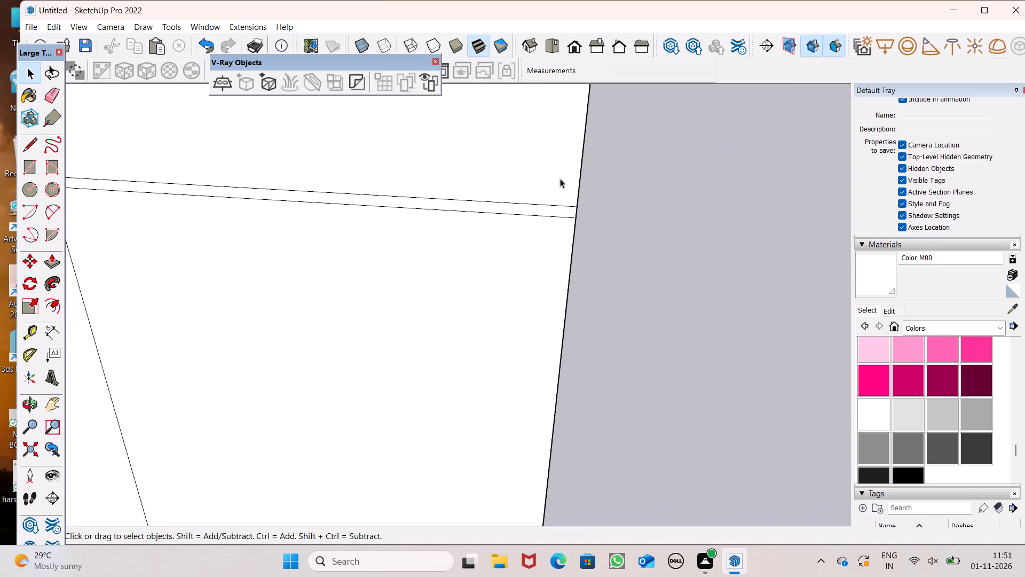
scroll(560, 178, up, 7)
double_click(545, 214)
scroll(470, 168, down, 7)
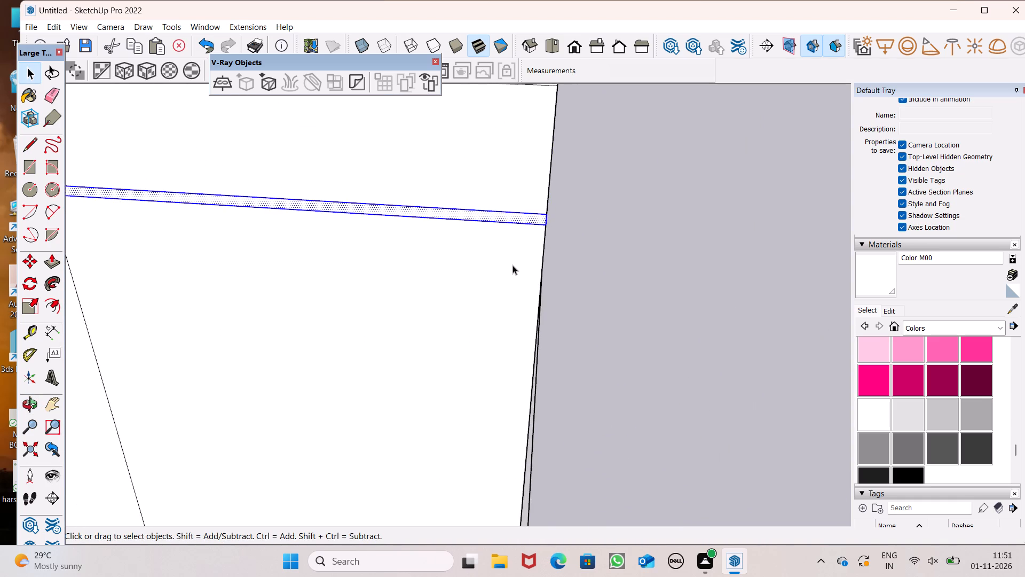
scroll(512, 265, down, 5)
scroll(556, 299, down, 4)
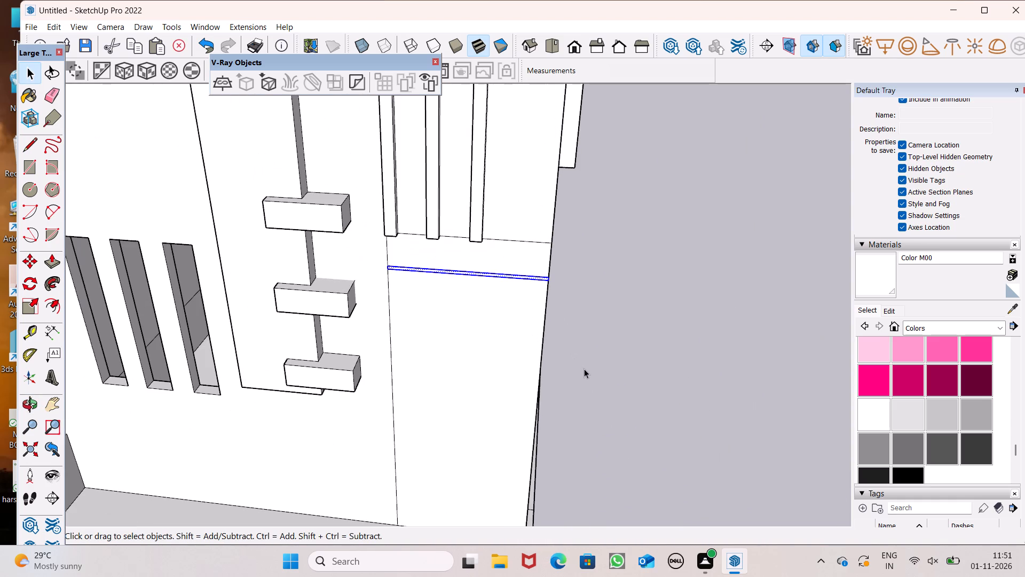
scroll(515, 396, down, 6)
middle_drag(534, 421, 529, 412)
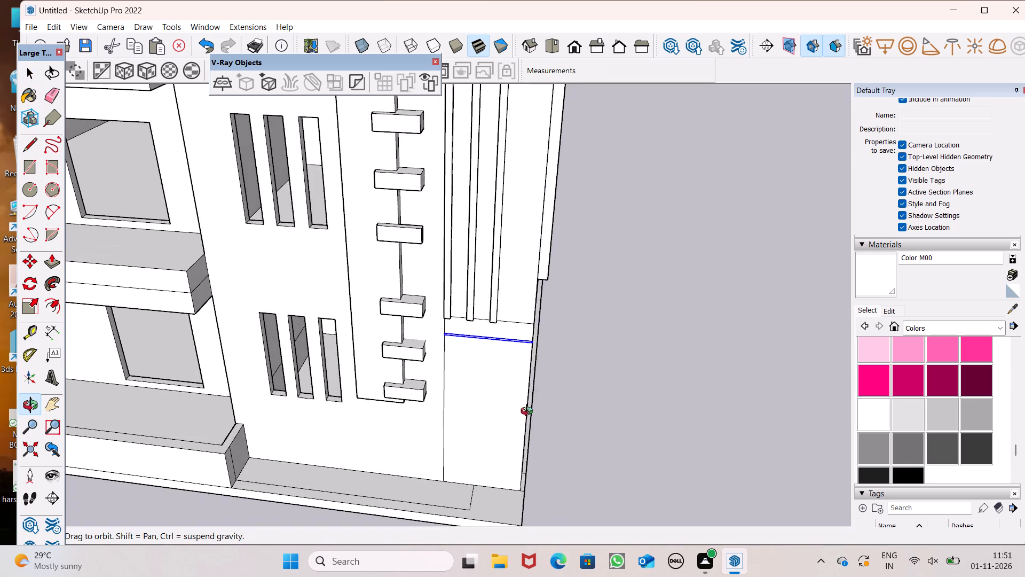
middle_drag(529, 412, 553, 350)
scroll(446, 297, up, 5)
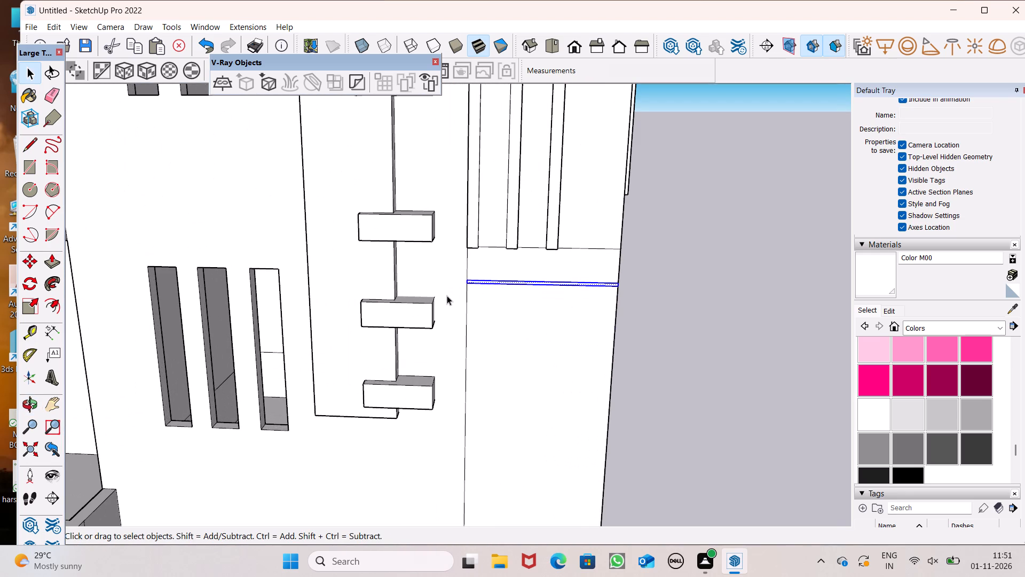
key(m)
key(Return)
scroll(570, 314, up, 4)
drag(554, 276, 553, 338)
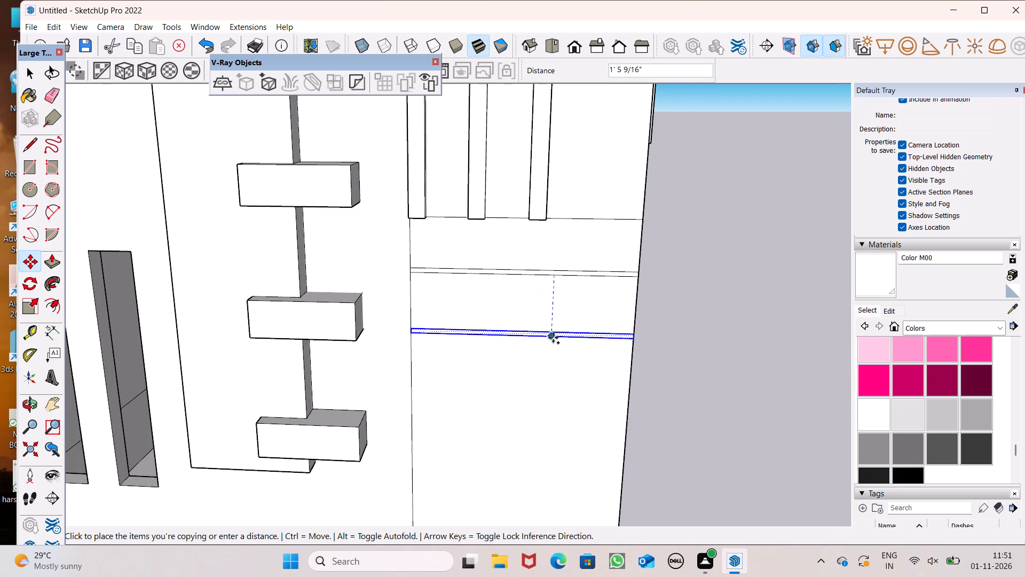
drag(553, 338, 551, 340)
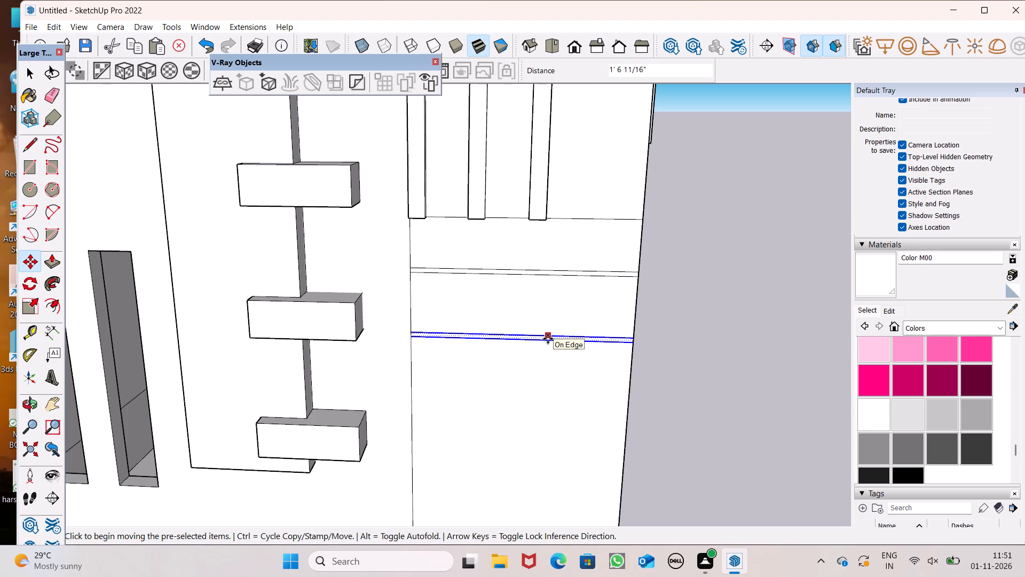
Repeat the strip copy 16 times at the same spacing down the end wall panel.
key(shift+asterisk)
key(1)
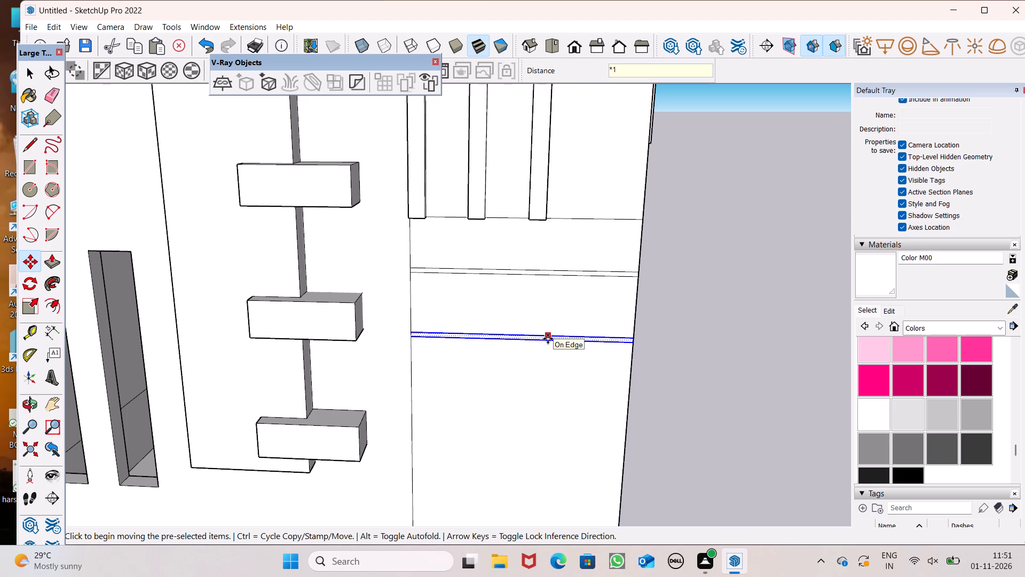
key(6)
key(Return)
key(space)
Delete the seven lowest surplus strip copies hanging in the air beneath the building's base.
scroll(562, 214, down, 14)
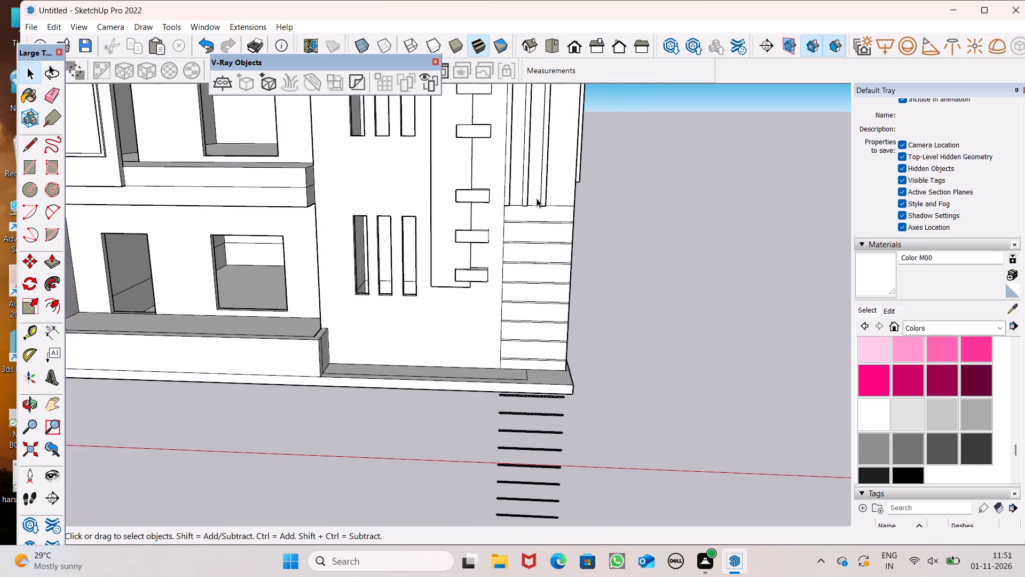
middle_drag(587, 316, 567, 253)
scroll(600, 410, down, 3)
scroll(636, 269, down, 5)
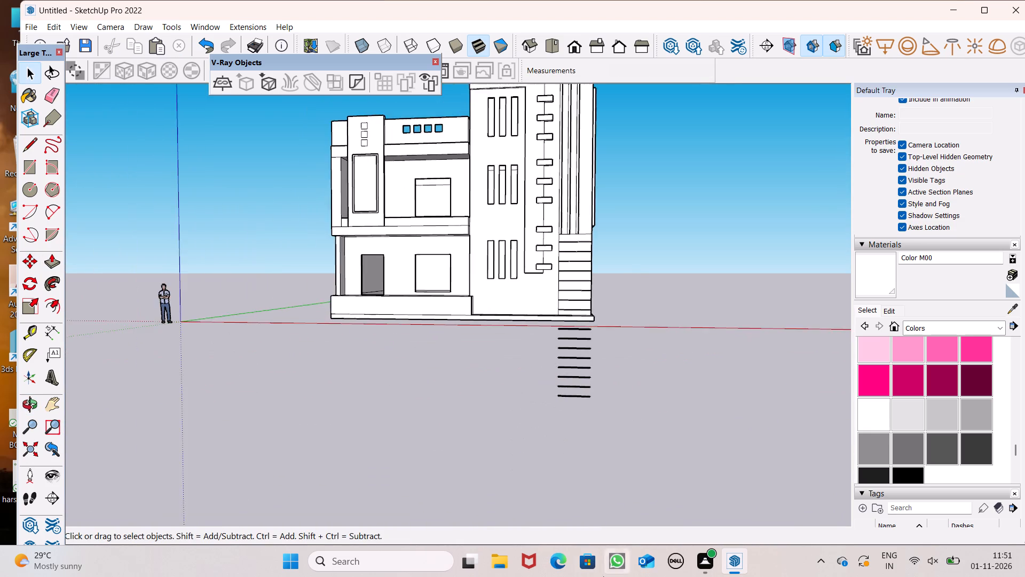
scroll(588, 490, up, 8)
scroll(581, 335, down, 4)
scroll(534, 241, up, 5)
drag(537, 269, 600, 358)
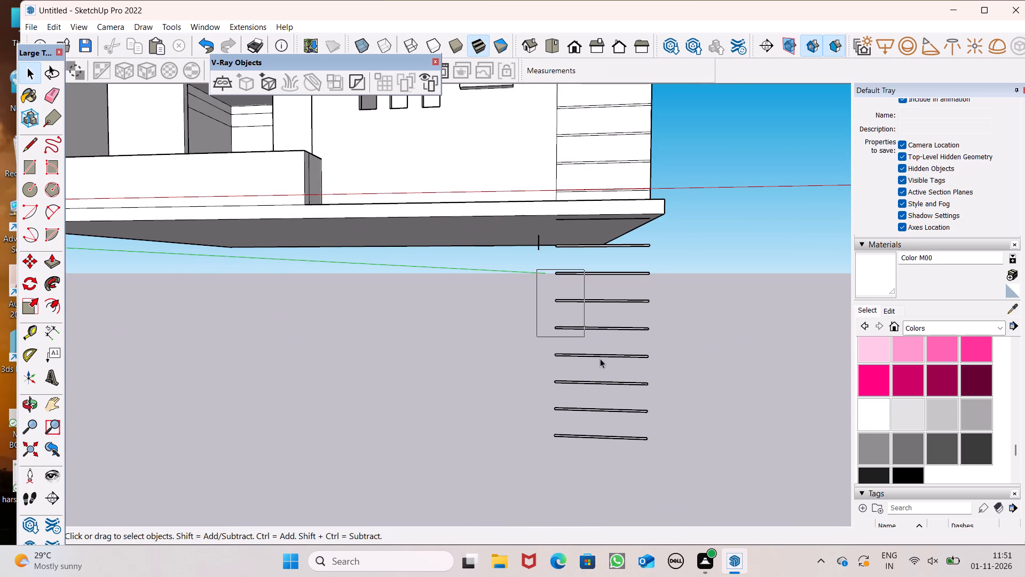
drag(600, 358, 682, 464)
key(BackSpace)
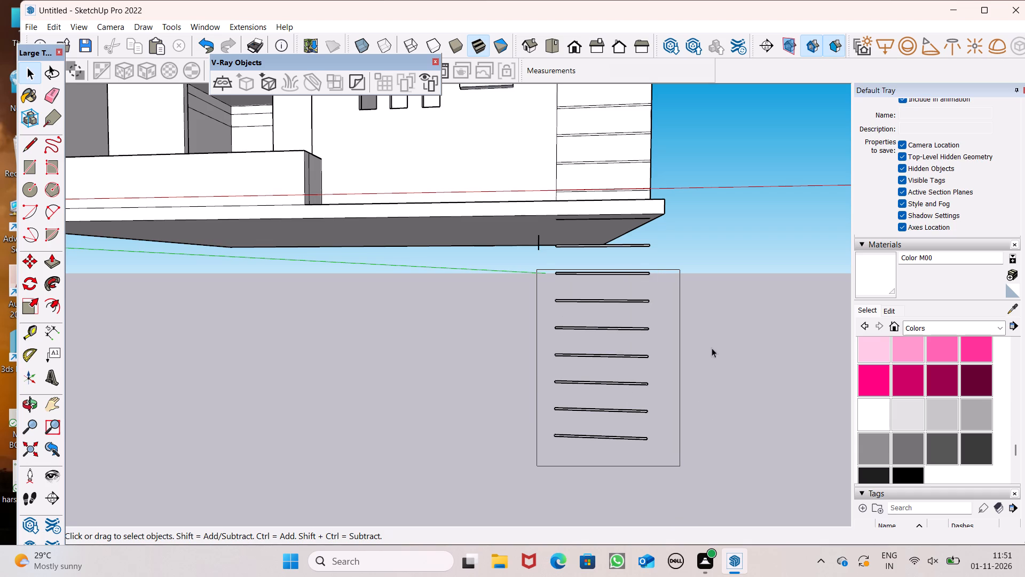
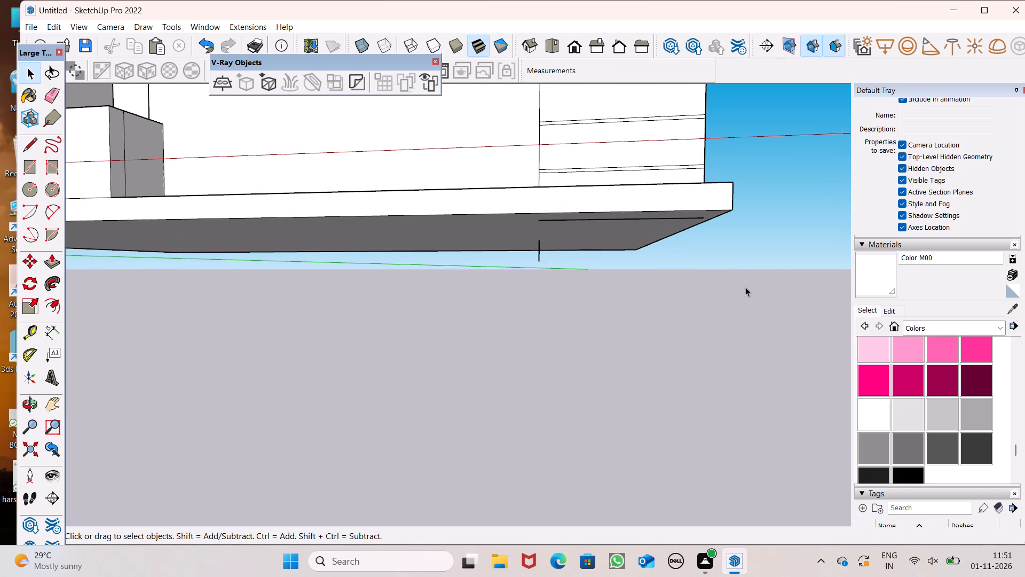
Erase the two stray leftover edges beneath the building's base slab, below the narrow end wall panel.
scroll(652, 260, down, 1)
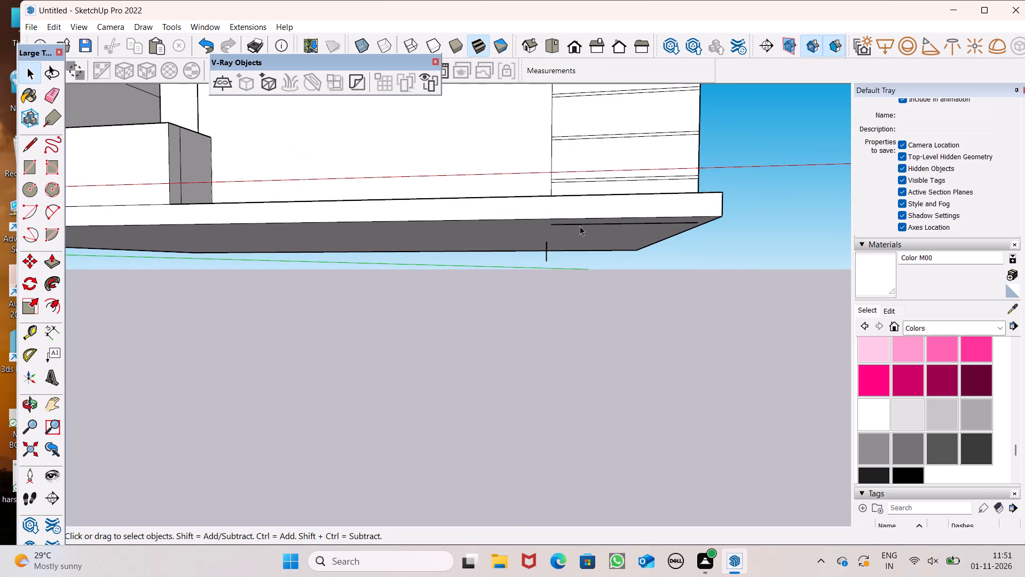
scroll(580, 226, down, 1)
scroll(593, 217, up, 3)
middle_drag(613, 231, 613, 224)
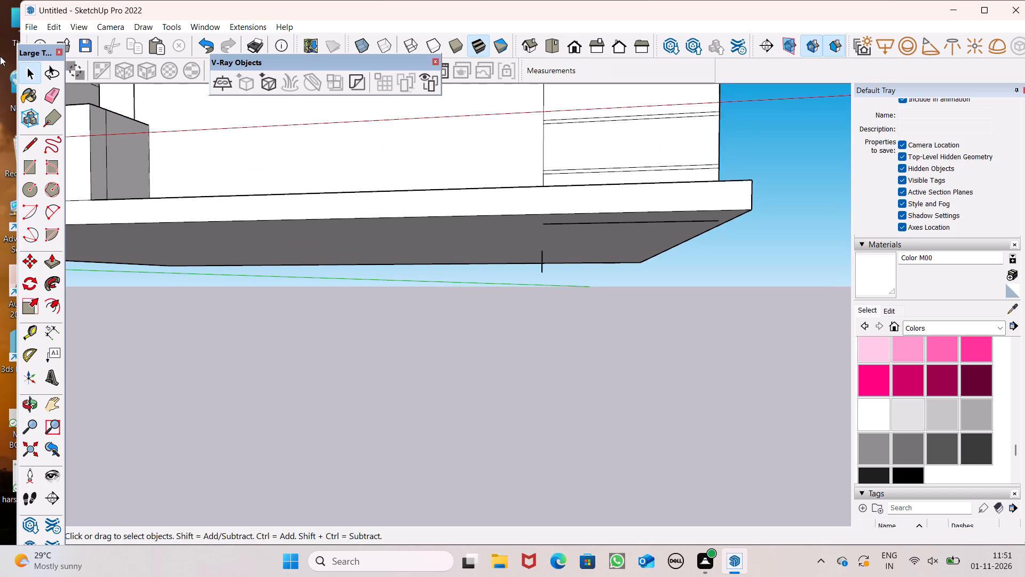
drag(44, 100, 55, 105)
scroll(524, 288, up, 3)
drag(538, 238, 538, 239)
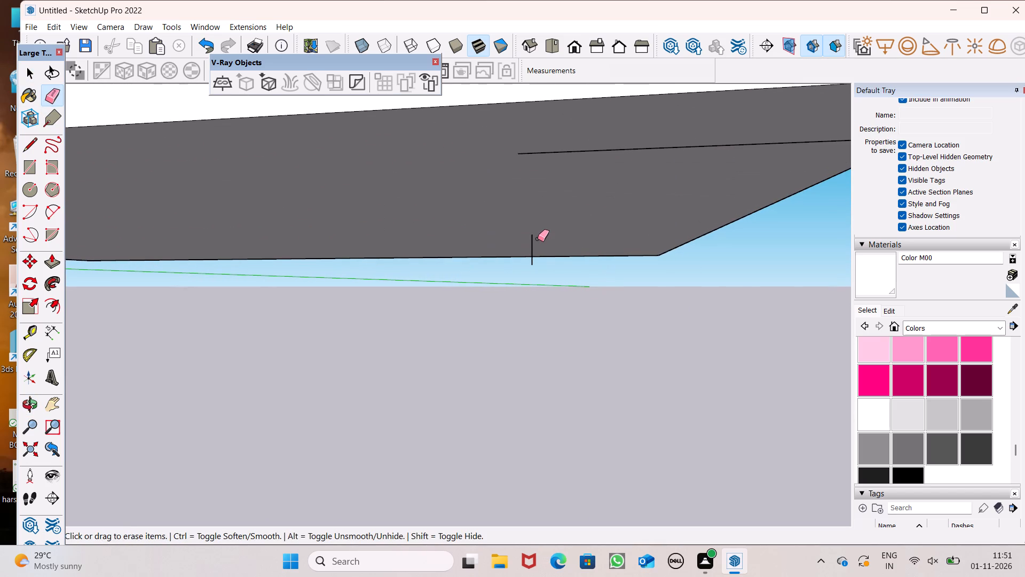
drag(538, 239, 526, 239)
drag(523, 141, 527, 171)
scroll(525, 180, down, 10)
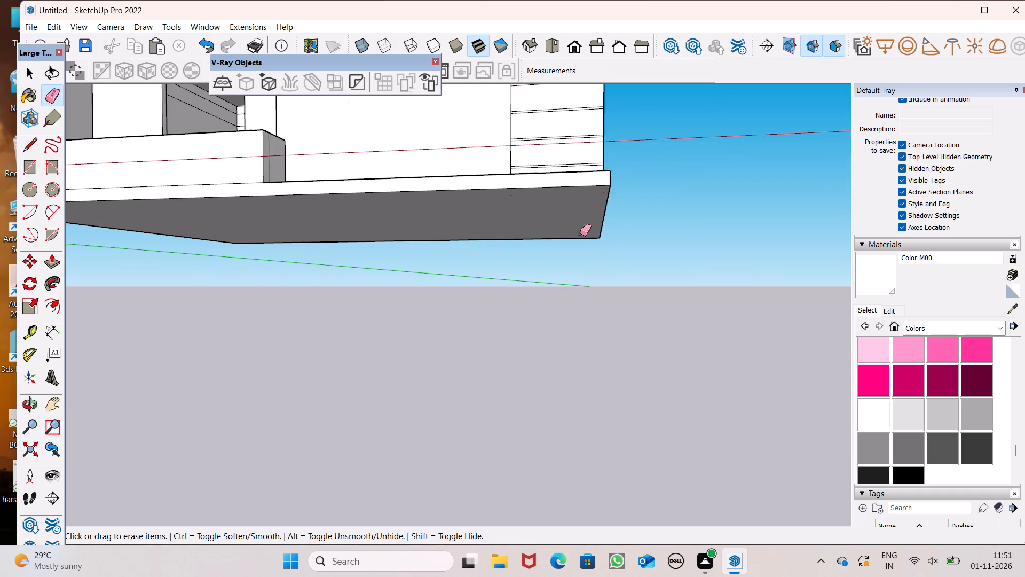
Draw two horizontal edges across the corner column's front face, about 1' 8" long, continuing the end panel's top groove strip.
middle_drag(612, 245, 619, 408)
scroll(660, 290, down, 5)
middle_drag(684, 339, 282, 262)
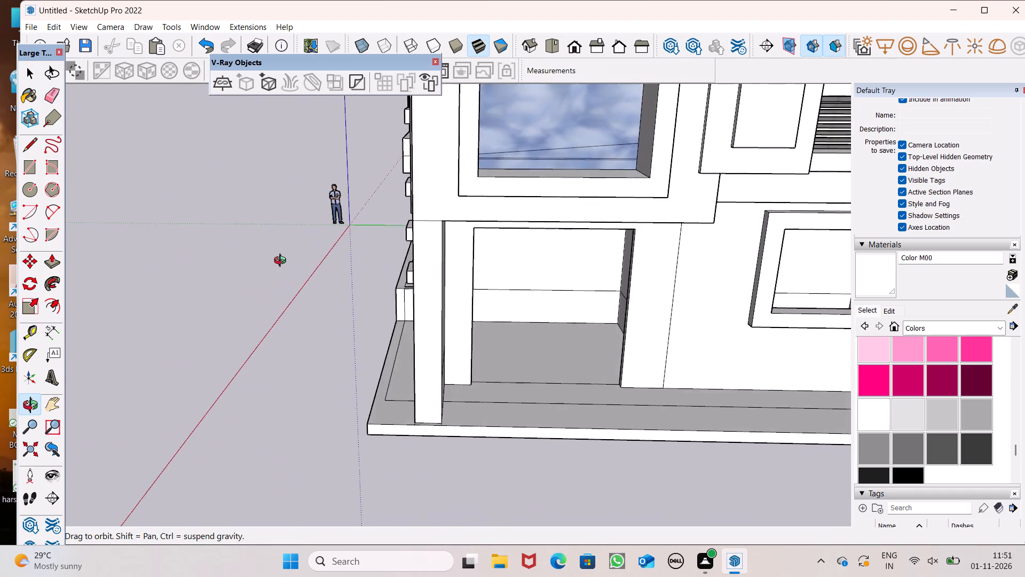
middle_drag(282, 262, 362, 243)
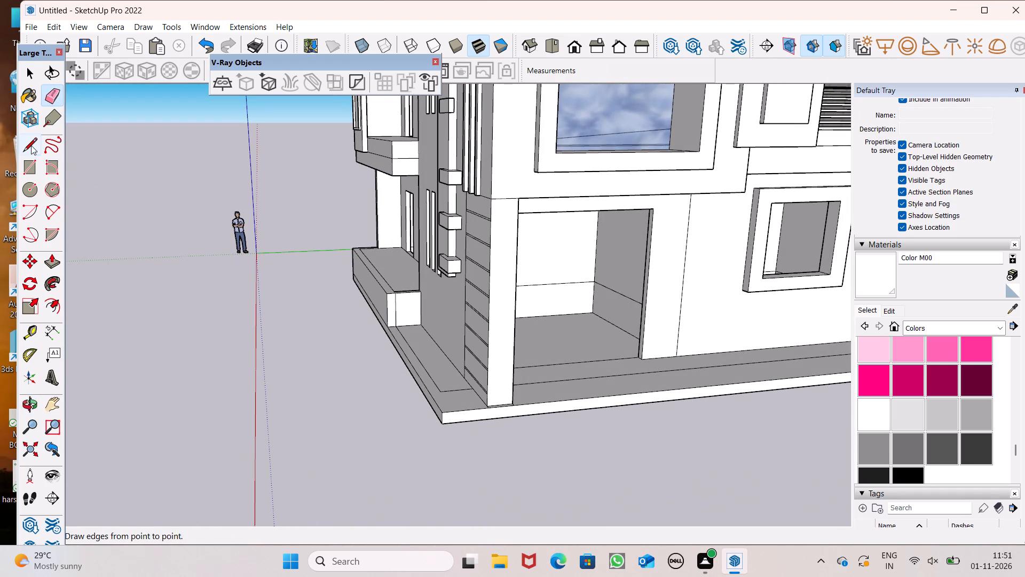
click(31, 145)
scroll(451, 201, up, 5)
scroll(559, 234, up, 5)
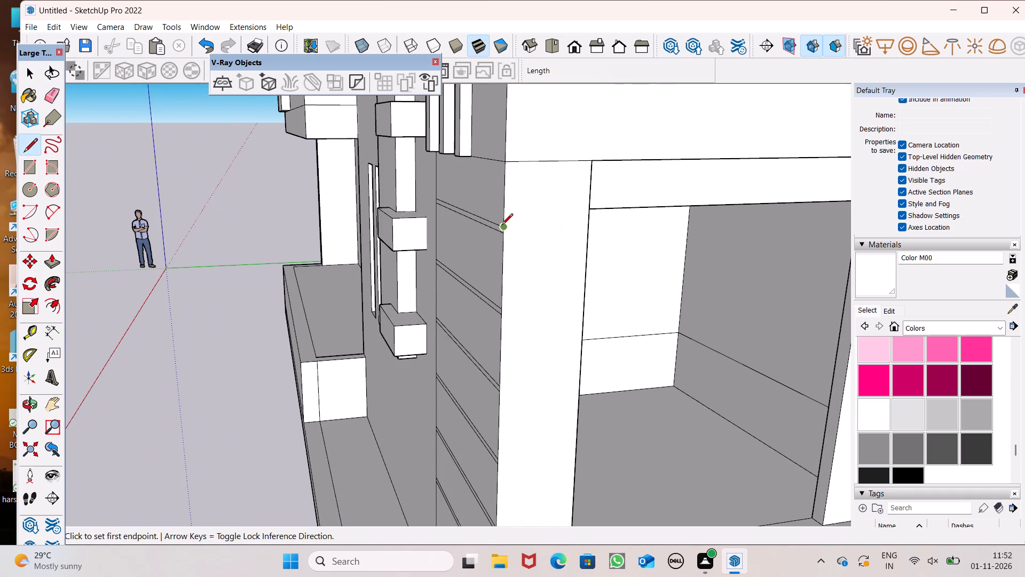
click(502, 225)
scroll(556, 218, up, 5)
click(609, 232)
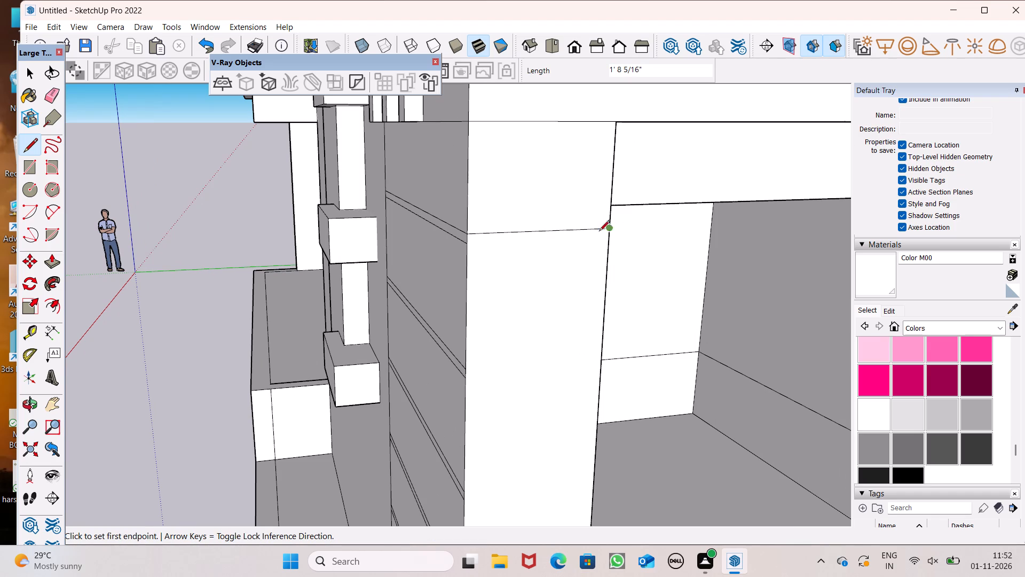
drag(467, 247, 472, 246)
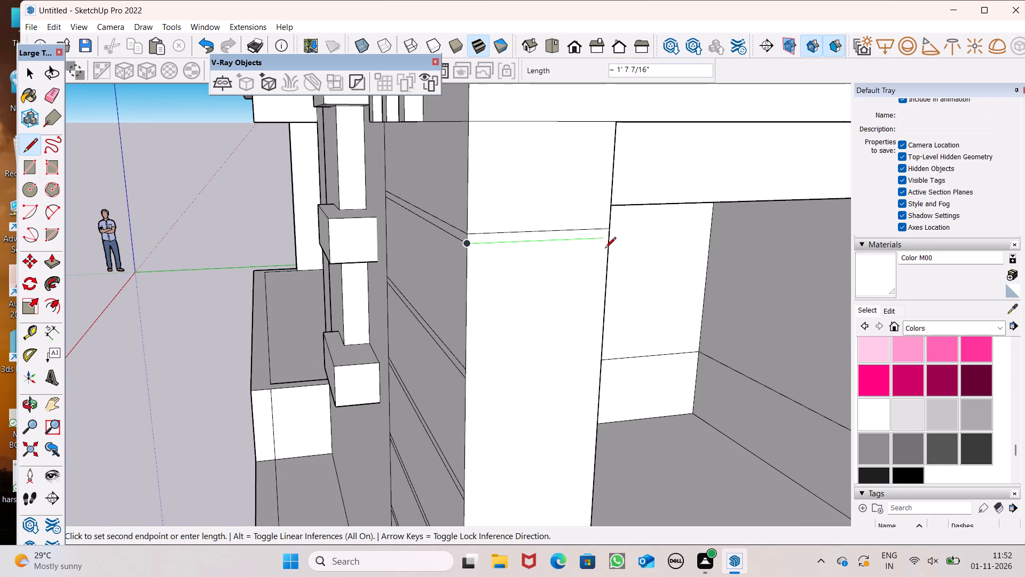
click(607, 240)
Copy the thin strip on the column's front face straight down, level with the second groove strip on the adjoining end panel.
scroll(418, 174, down, 4)
scroll(468, 219, down, 3)
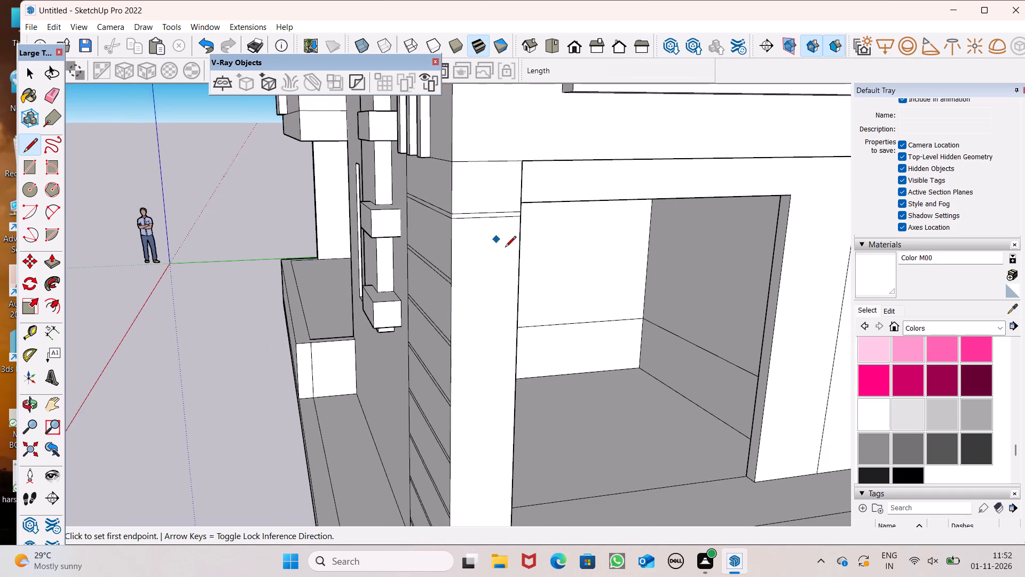
middle_drag(465, 259, 449, 262)
key(space)
scroll(452, 217, up, 5)
double_click(449, 219)
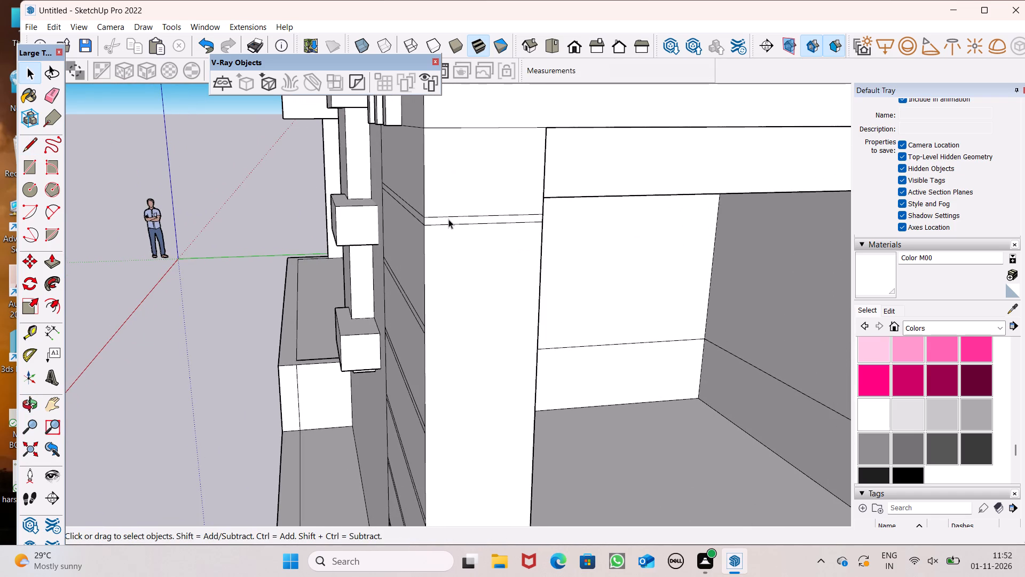
key(m)
key(Return)
scroll(465, 248, down, 1)
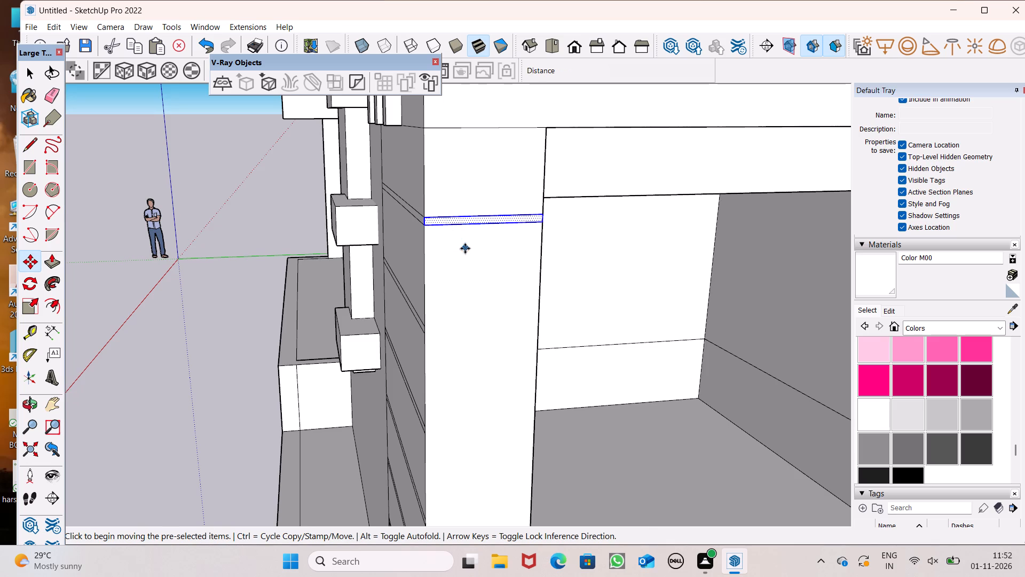
scroll(465, 248, down, 3)
scroll(437, 314, up, 6)
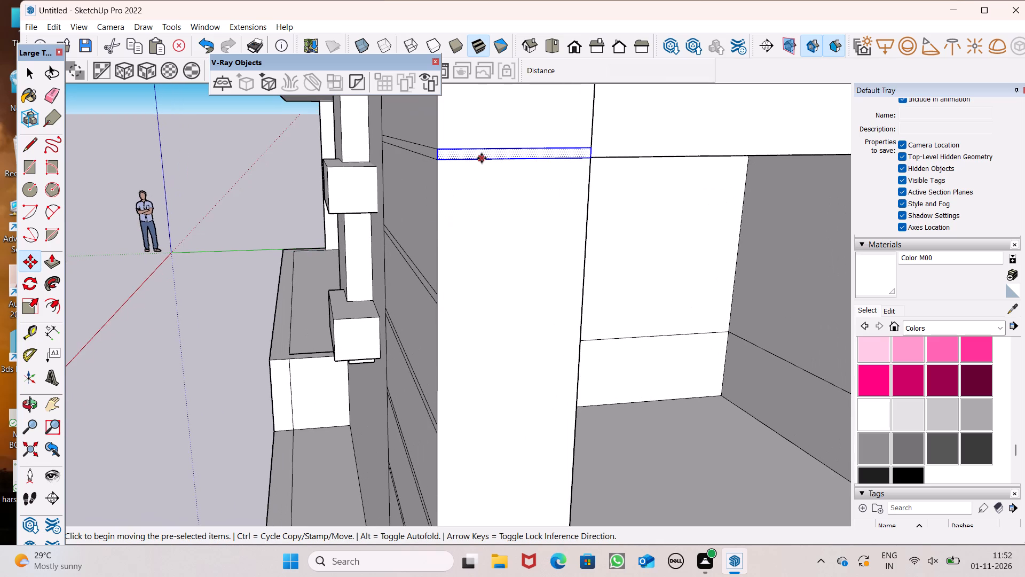
drag(484, 160, 479, 296)
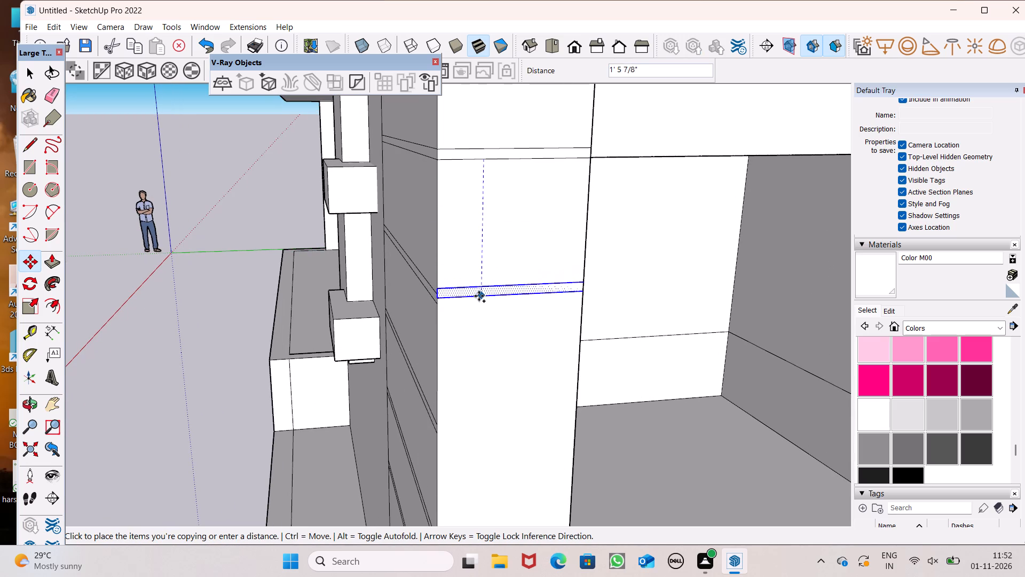
drag(479, 296, 477, 301)
Repeat the strip copy 7 times at the same spacing down the column's front face.
scroll(516, 144, down, 7)
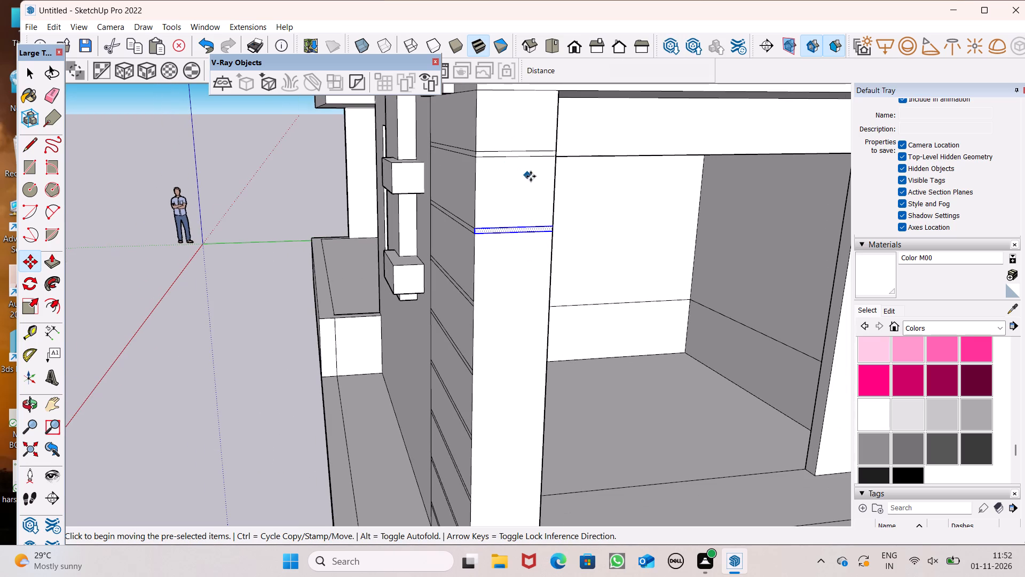
key(shift+asterisk)
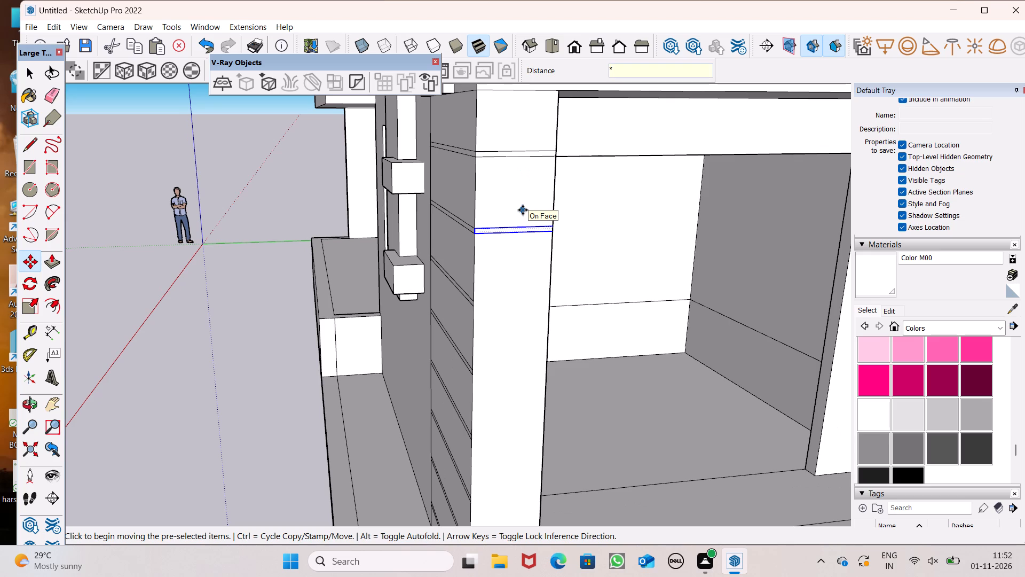
key(7)
key(Return)
key(space)
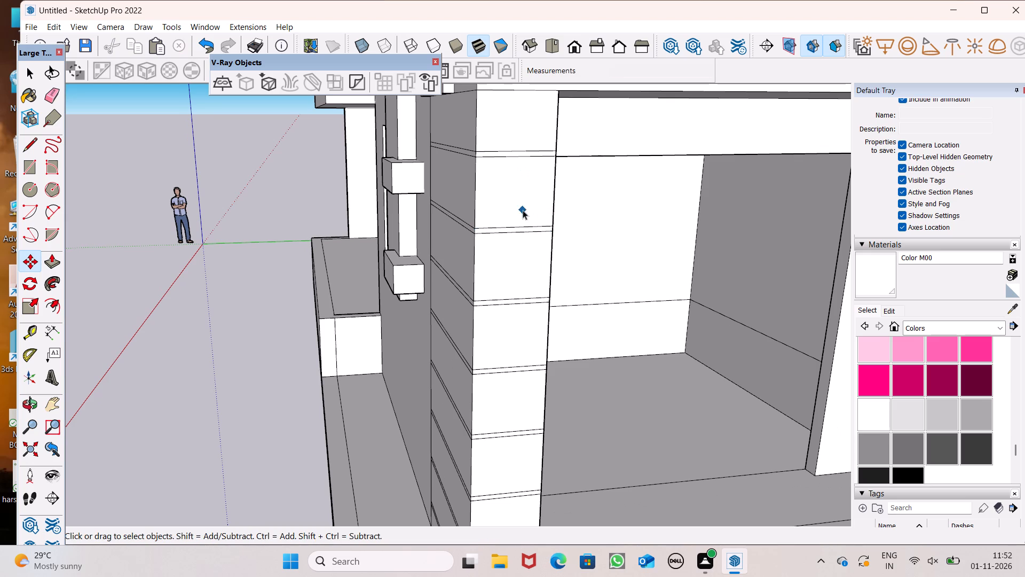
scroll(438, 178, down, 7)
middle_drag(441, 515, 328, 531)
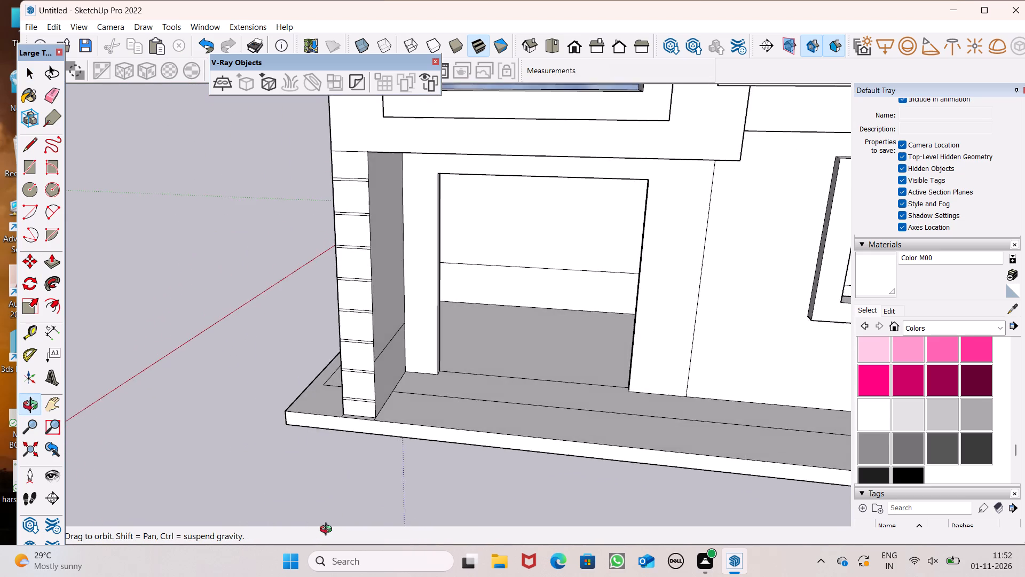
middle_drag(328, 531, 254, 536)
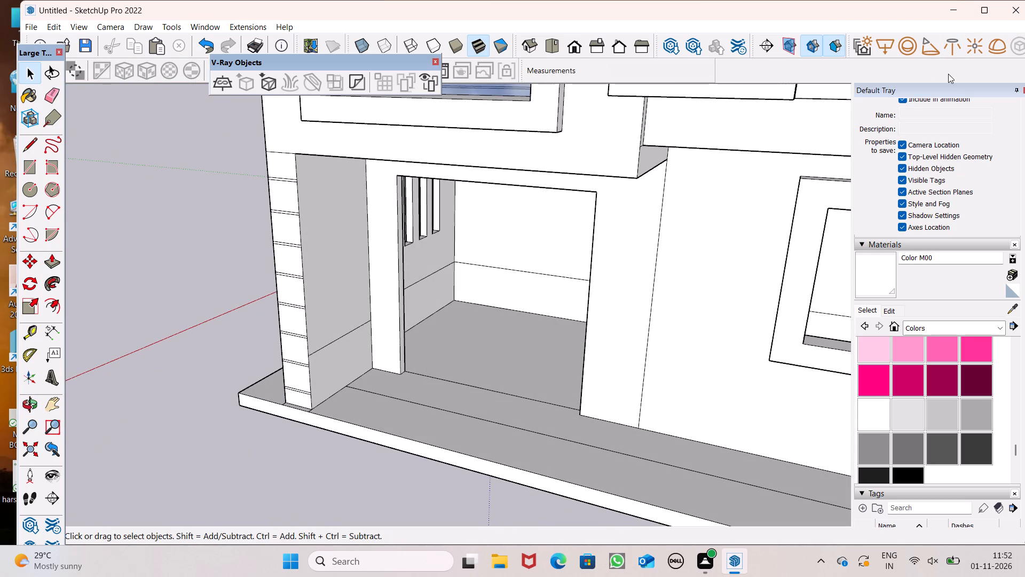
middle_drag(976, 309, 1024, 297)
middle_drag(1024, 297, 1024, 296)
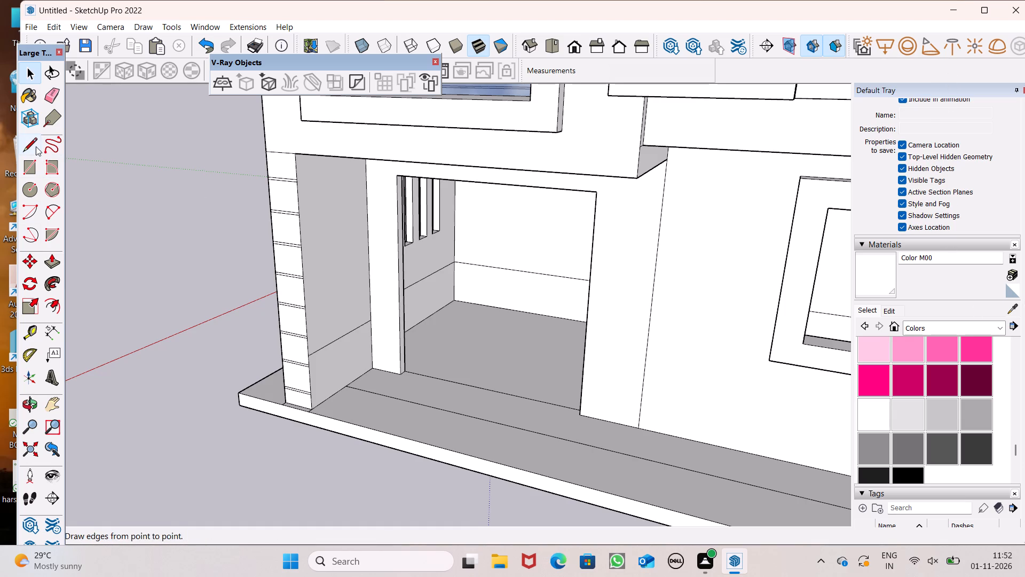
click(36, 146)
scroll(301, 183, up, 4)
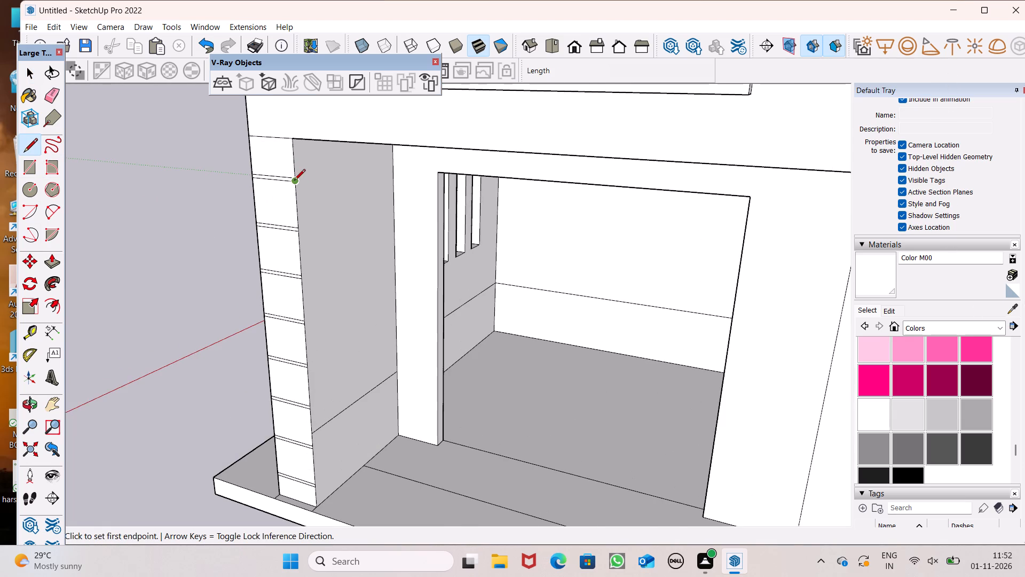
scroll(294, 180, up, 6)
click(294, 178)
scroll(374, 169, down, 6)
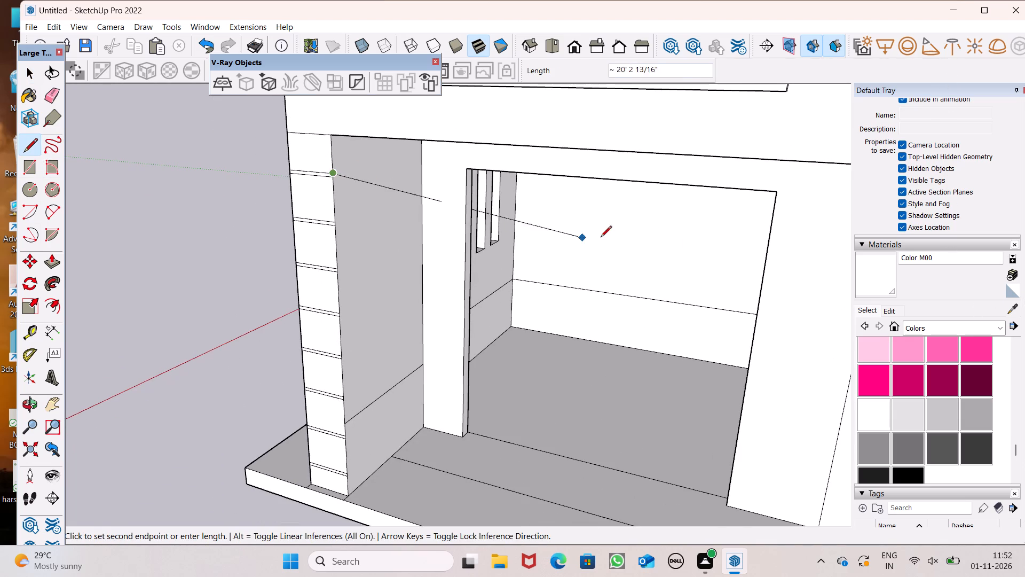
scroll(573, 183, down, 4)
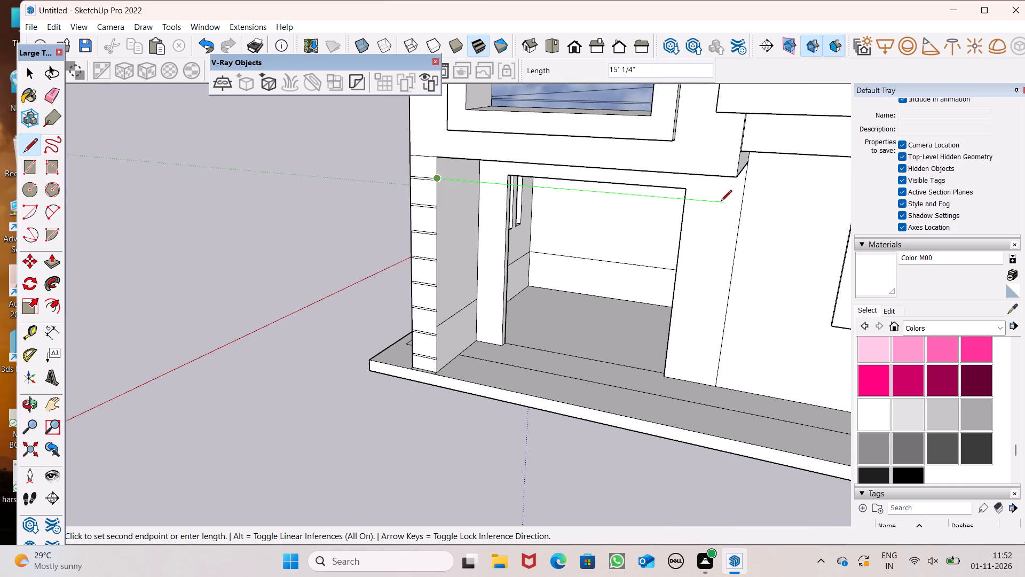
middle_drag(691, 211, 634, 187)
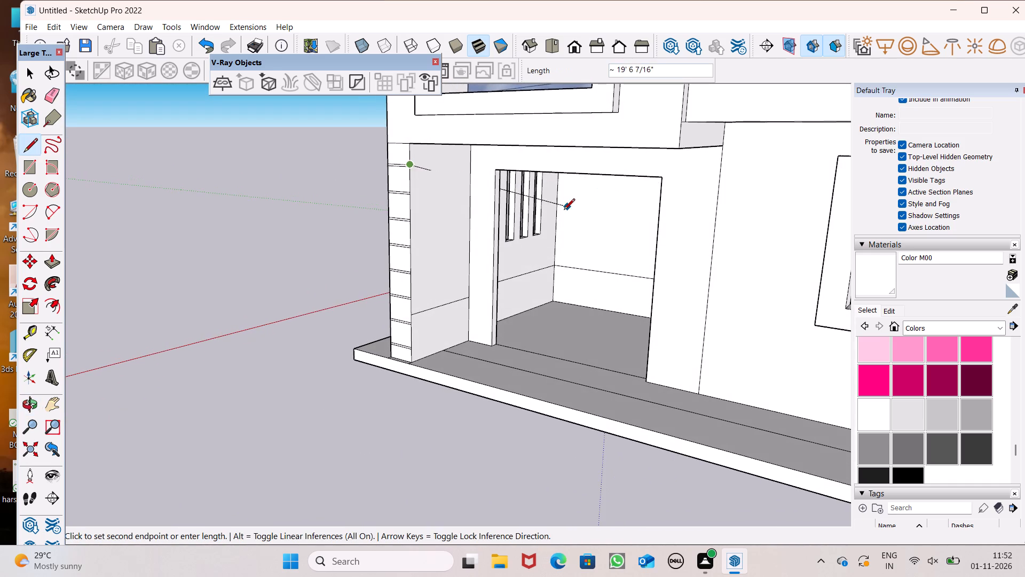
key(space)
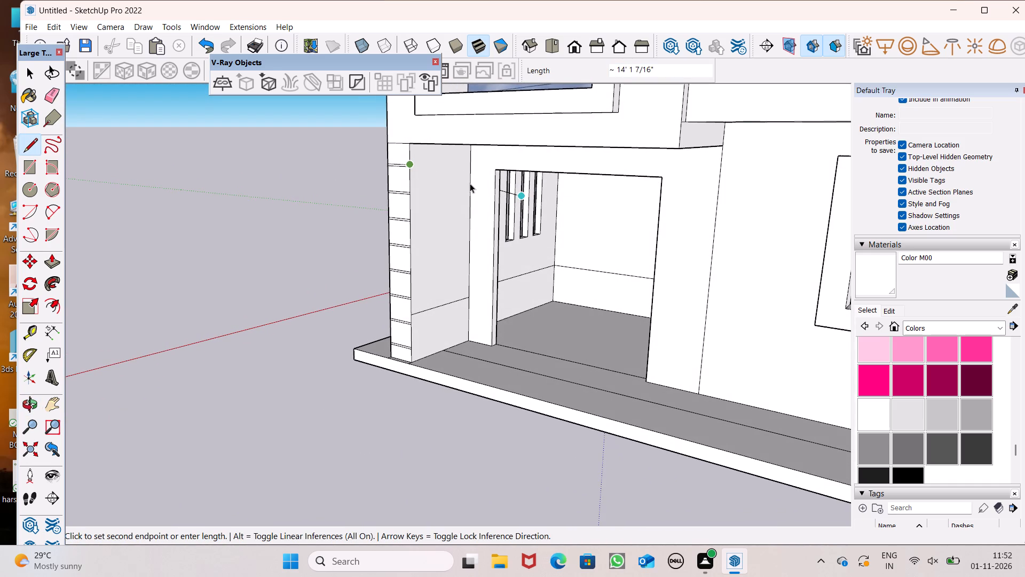
Examine the ground-floor front facade from the grooved corner column across the doorway to the window wall.
scroll(624, 136, down, 1)
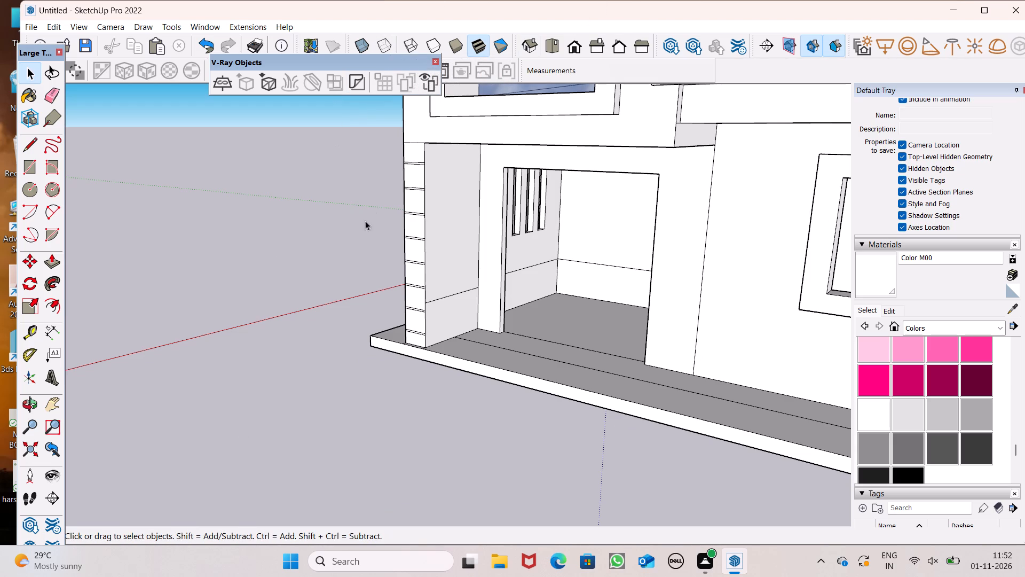
scroll(372, 205, down, 3)
middle_drag(399, 256, 457, 304)
scroll(335, 251, down, 1)
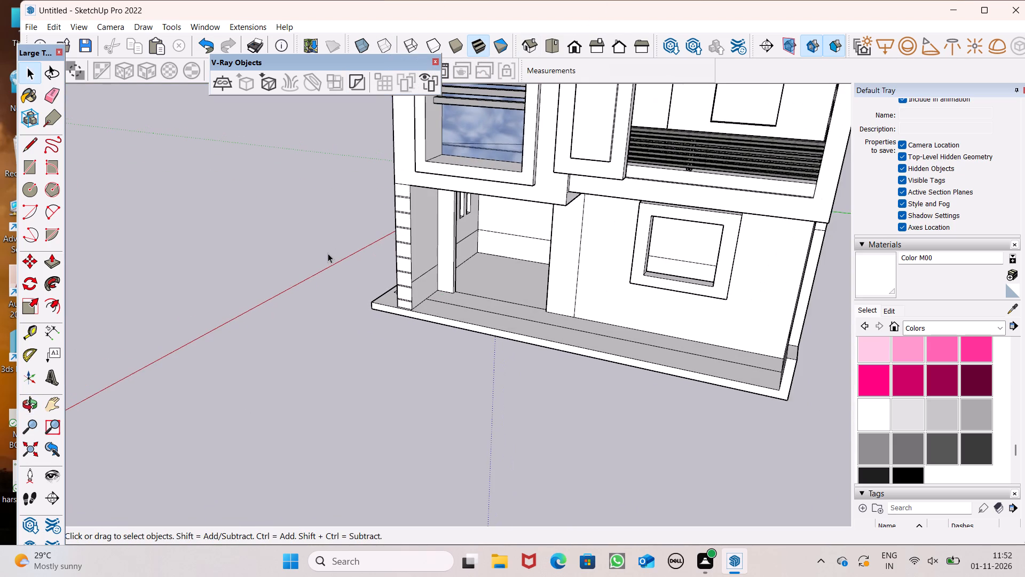
scroll(145, 227, down, 1)
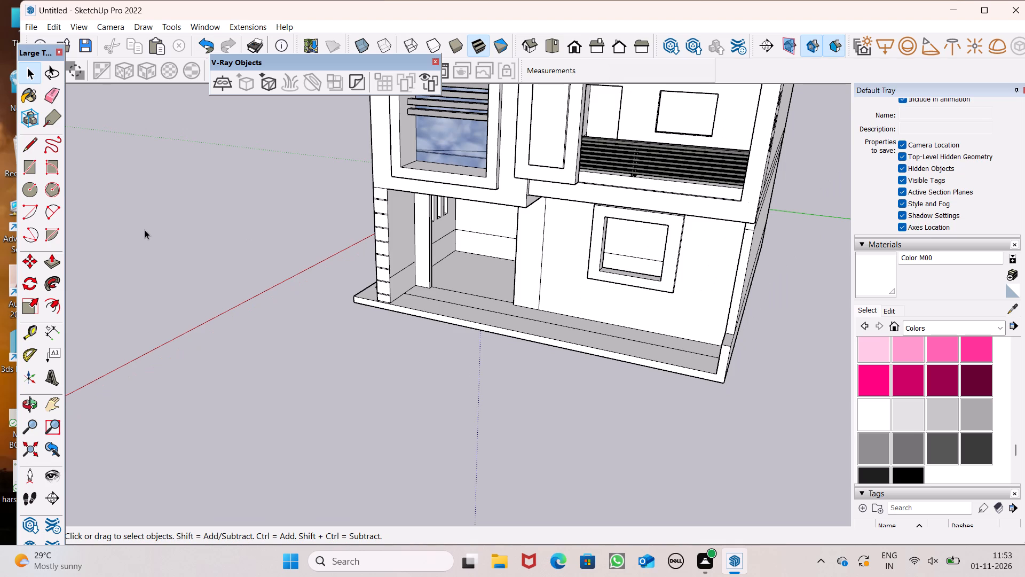
scroll(127, 221, down, 1)
middle_drag(433, 334, 490, 278)
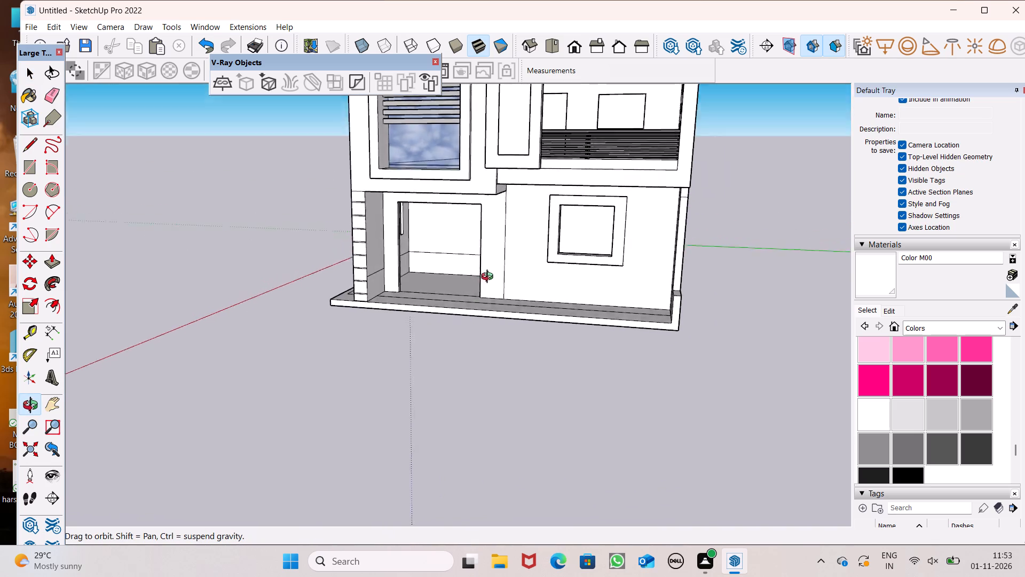
middle_drag(490, 278, 516, 247)
scroll(649, 206, up, 4)
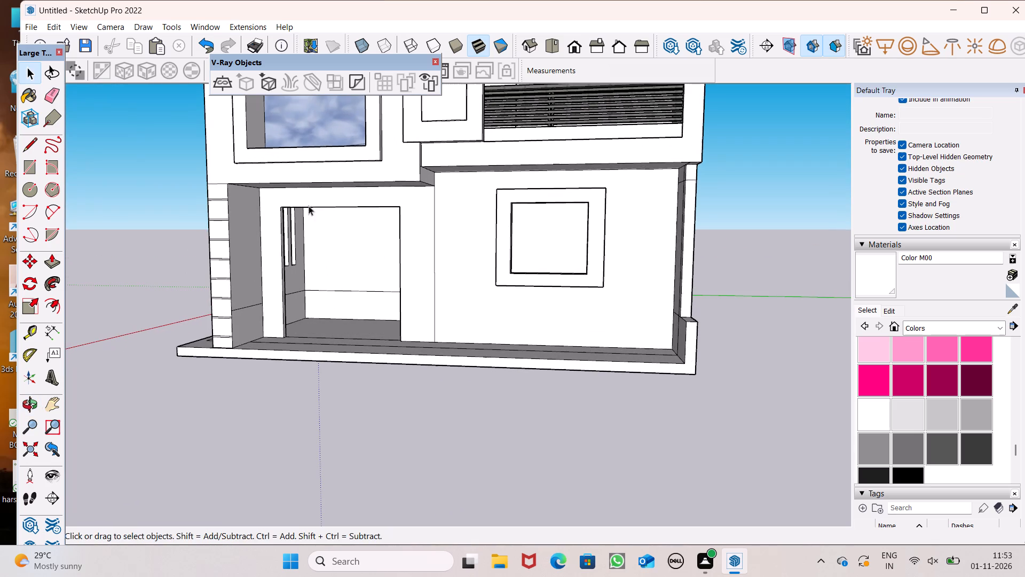
Draw a thin horizontal rectangle about 2" high and 19' 2" long across the window wall, a little above its base.
click(29, 146)
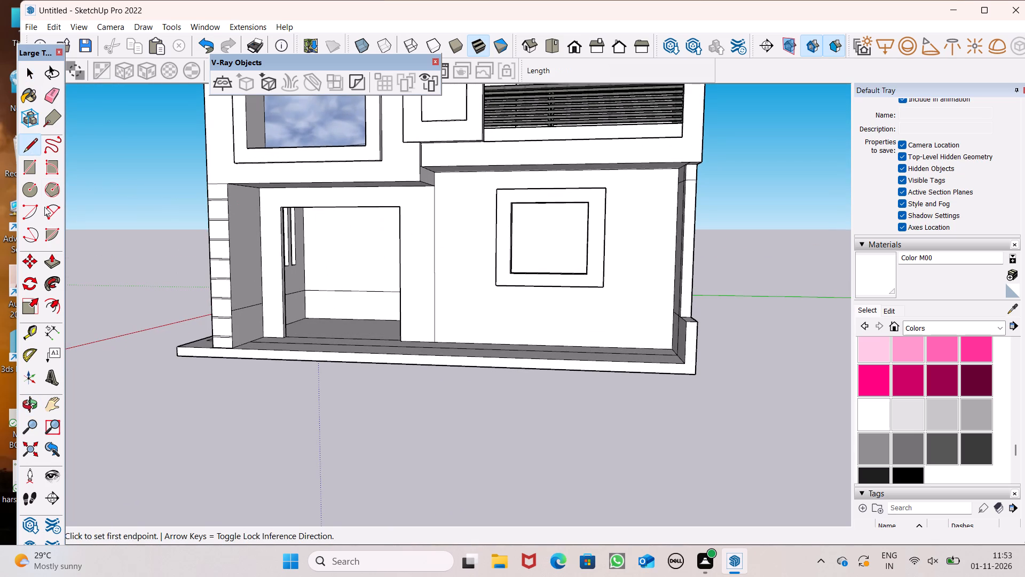
click(22, 169)
scroll(547, 225, up, 5)
middle_drag(558, 292, 556, 294)
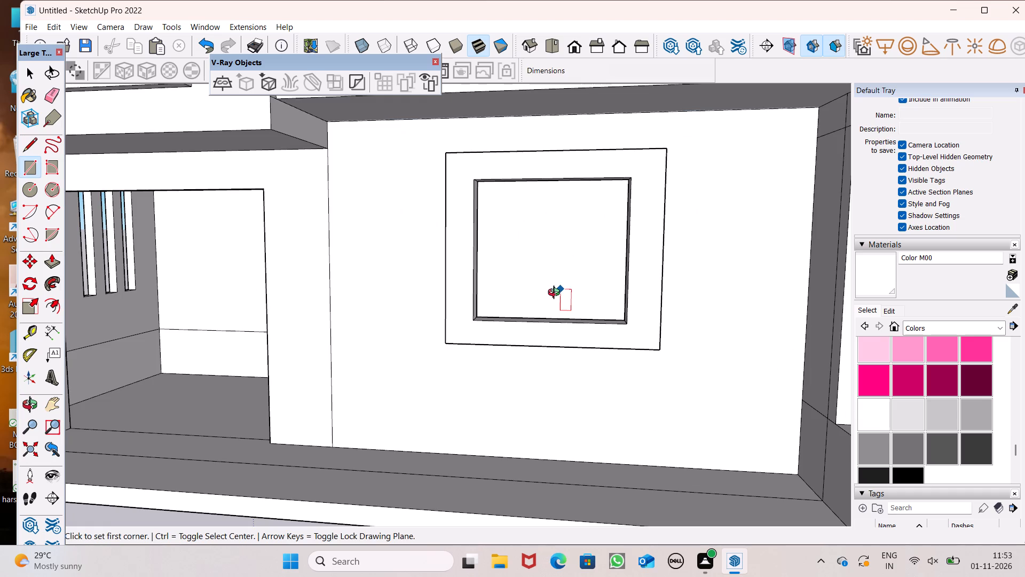
middle_drag(556, 294, 566, 299)
scroll(457, 253, down, 5)
middle_drag(428, 279, 365, 318)
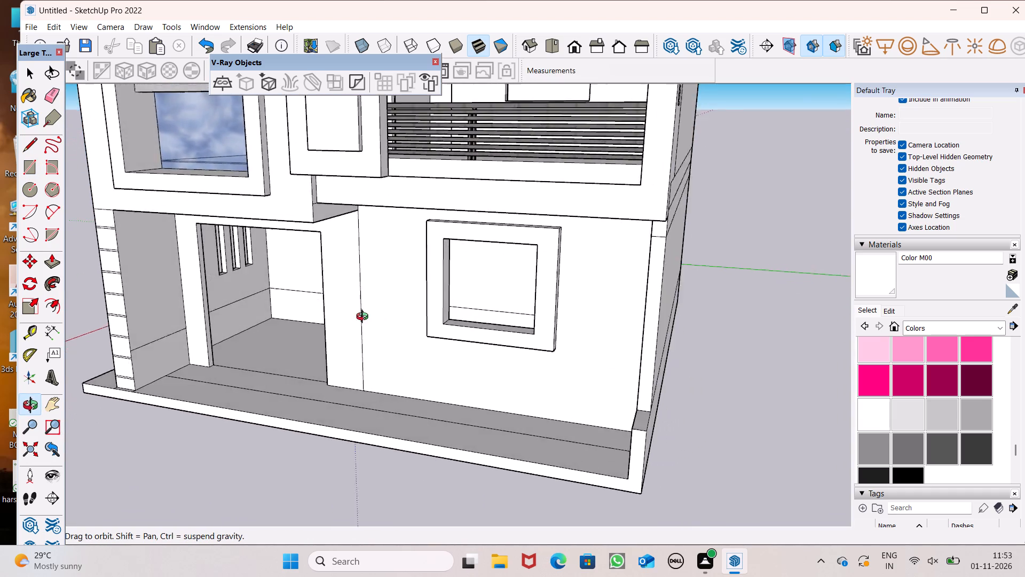
middle_drag(365, 318, 391, 273)
scroll(381, 208, up, 6)
scroll(390, 188, down, 6)
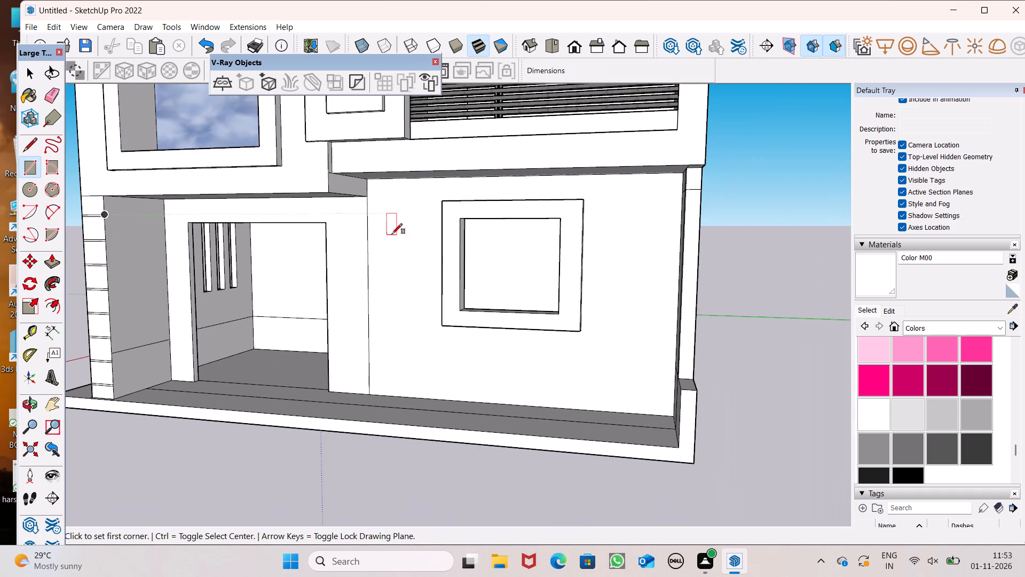
scroll(435, 267, down, 2)
middle_drag(469, 330, 476, 314)
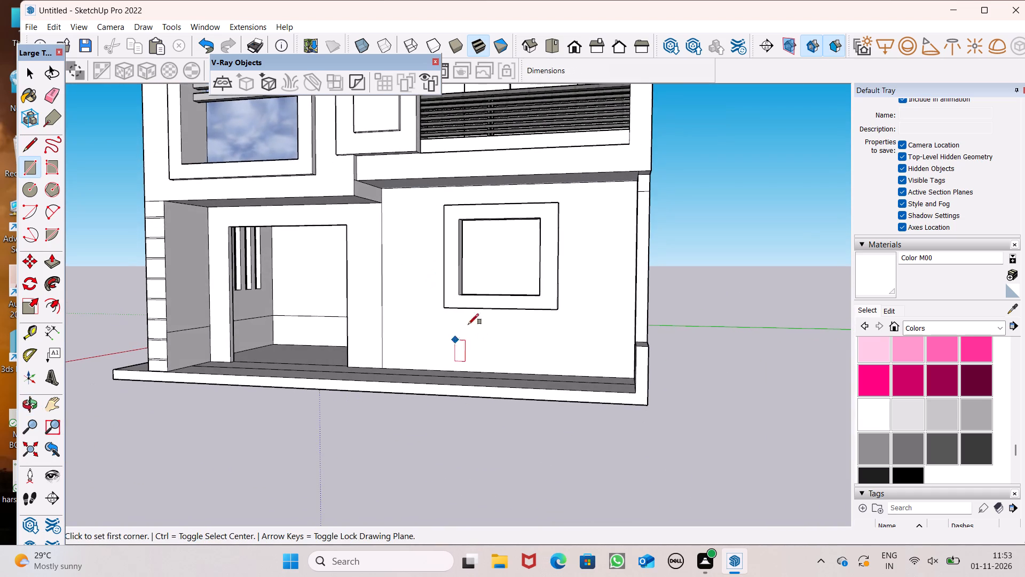
scroll(485, 309, down, 2)
scroll(476, 363, up, 3)
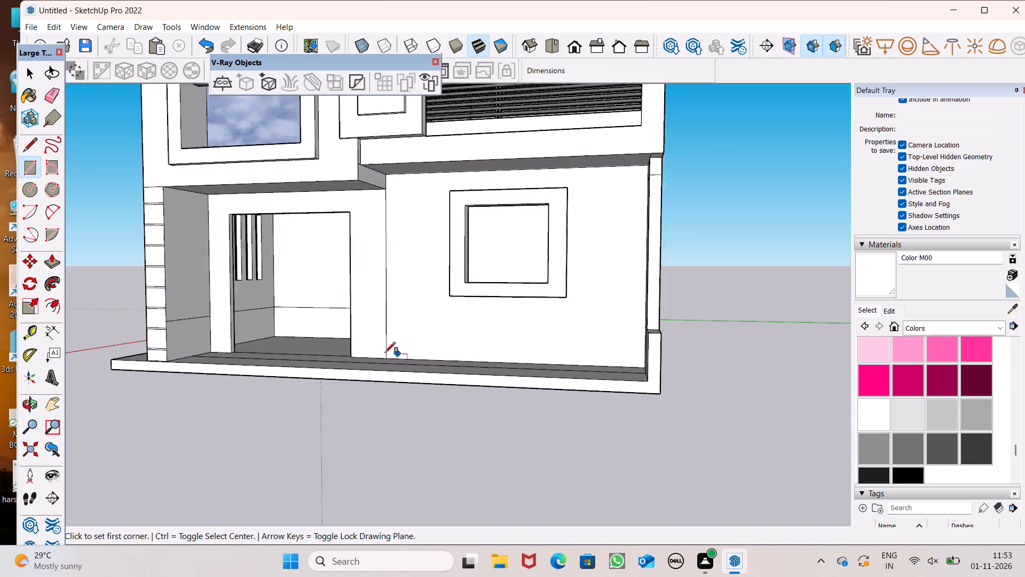
scroll(385, 353, up, 3)
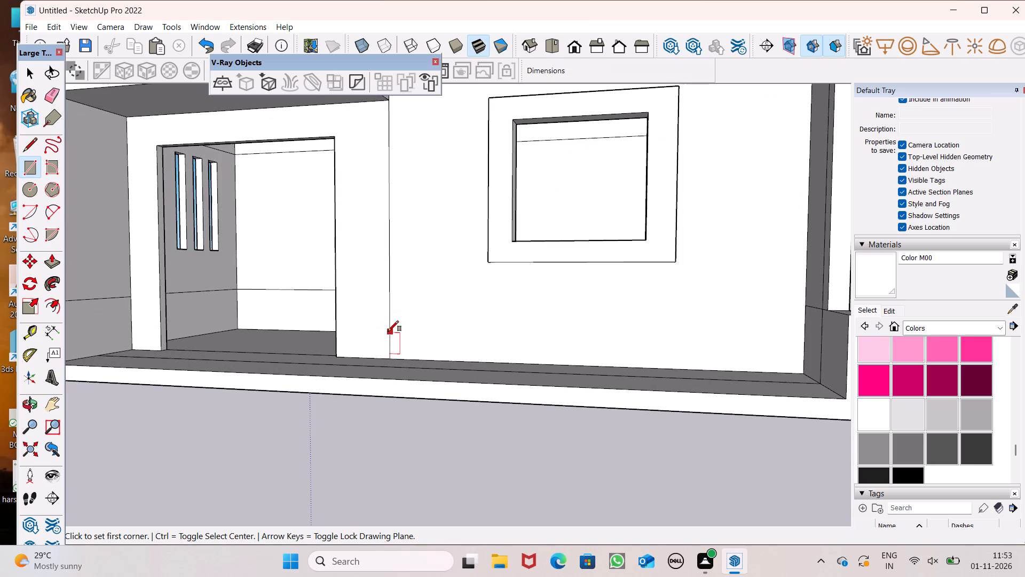
click(389, 327)
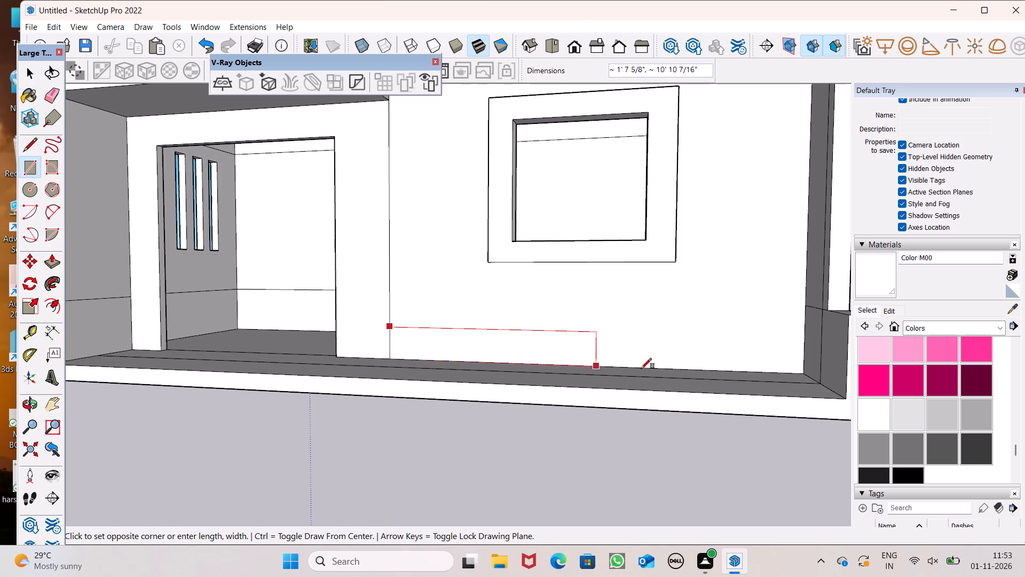
scroll(694, 355, up, 1)
scroll(819, 342, up, 5)
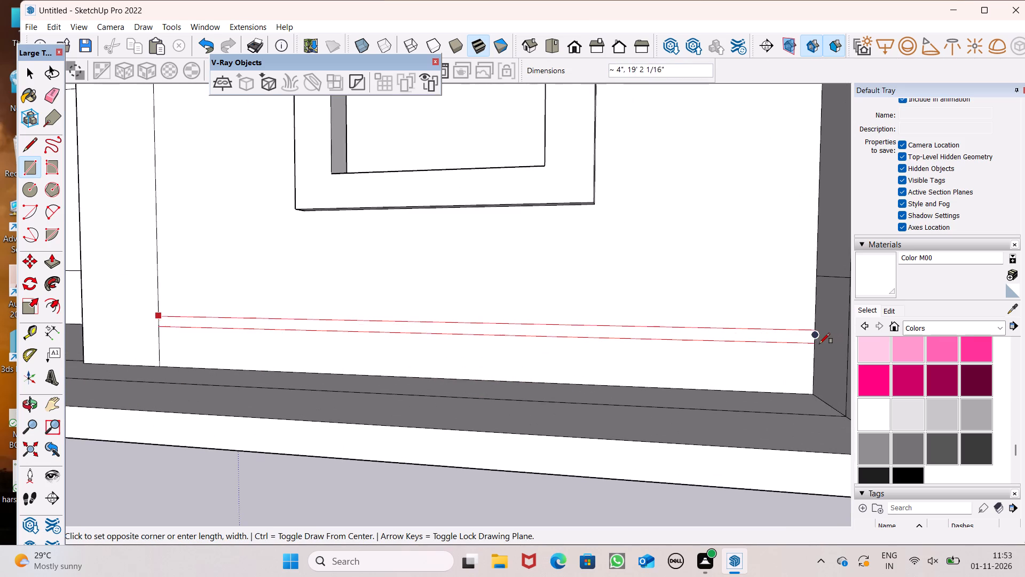
scroll(818, 342, up, 4)
click(819, 335)
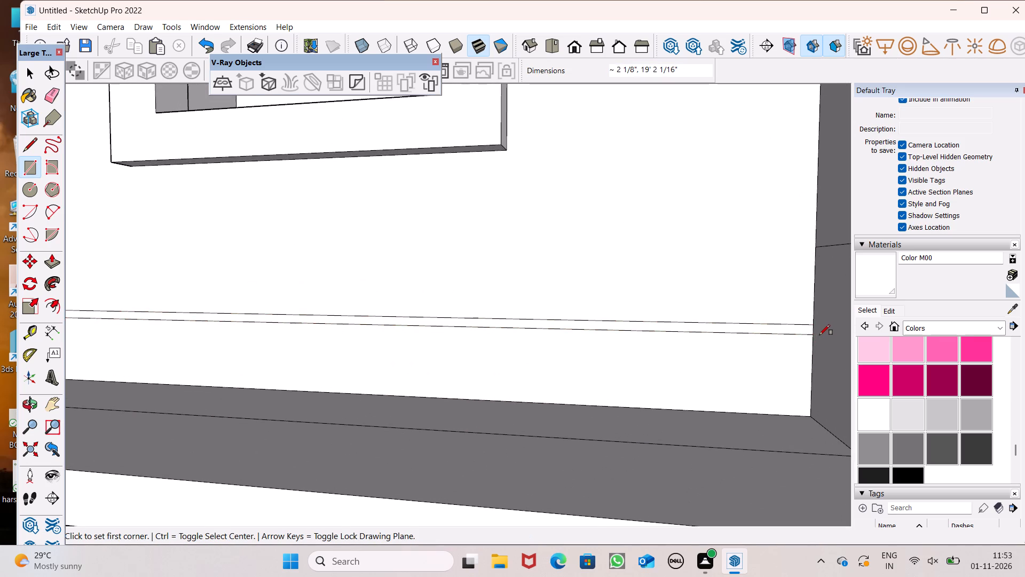
Copy the thin strip on the window wall straight up by about 1' 4".
scroll(776, 360, down, 7)
scroll(660, 251, down, 6)
key(space)
scroll(546, 286, up, 6)
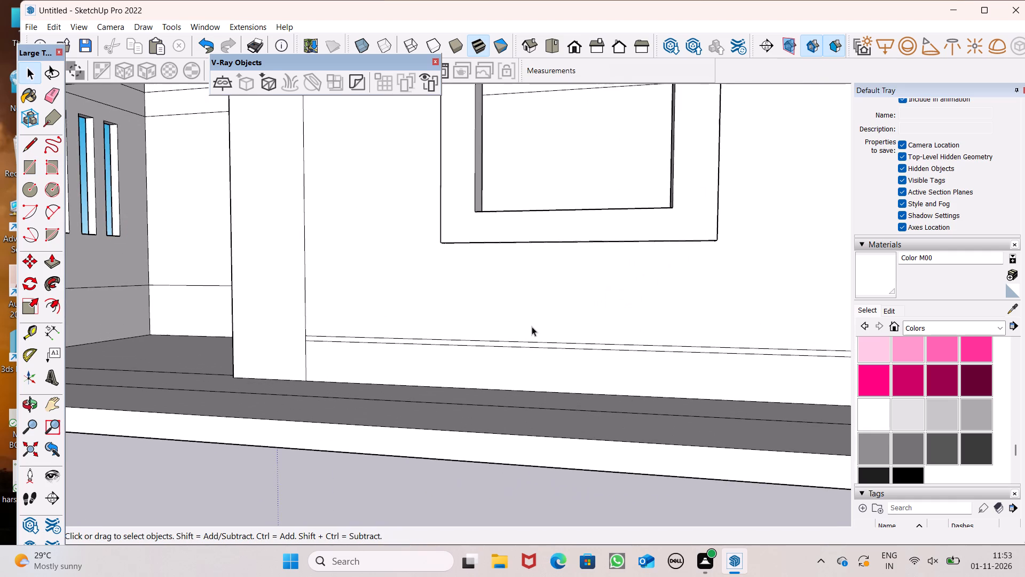
click(535, 344)
click(535, 344)
scroll(487, 302, down, 7)
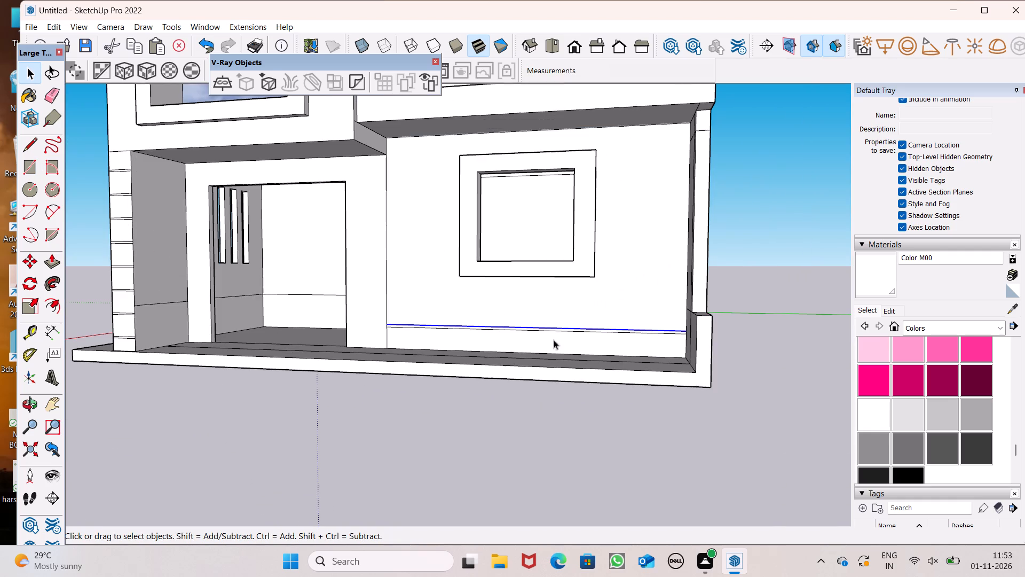
click(729, 397)
scroll(532, 336, up, 7)
scroll(476, 311, up, 7)
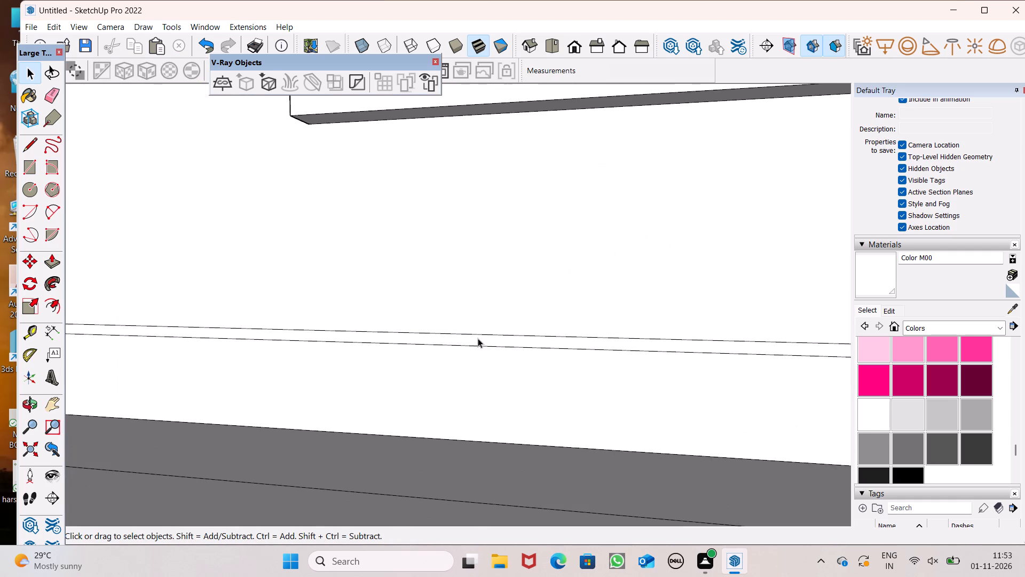
double_click(478, 338)
scroll(490, 317, down, 12)
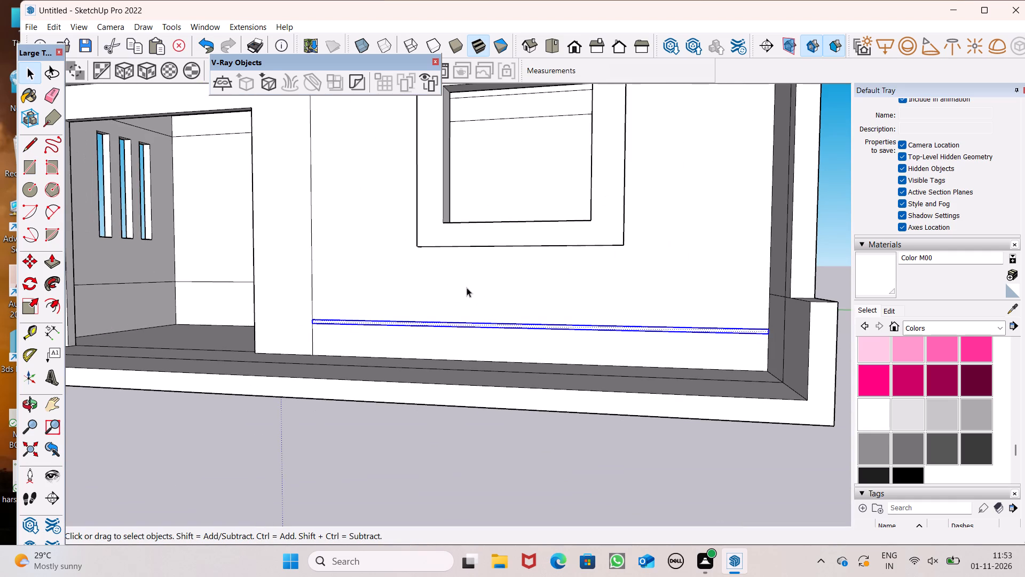
scroll(463, 287, down, 2)
middle_drag(496, 336, 503, 383)
key(m)
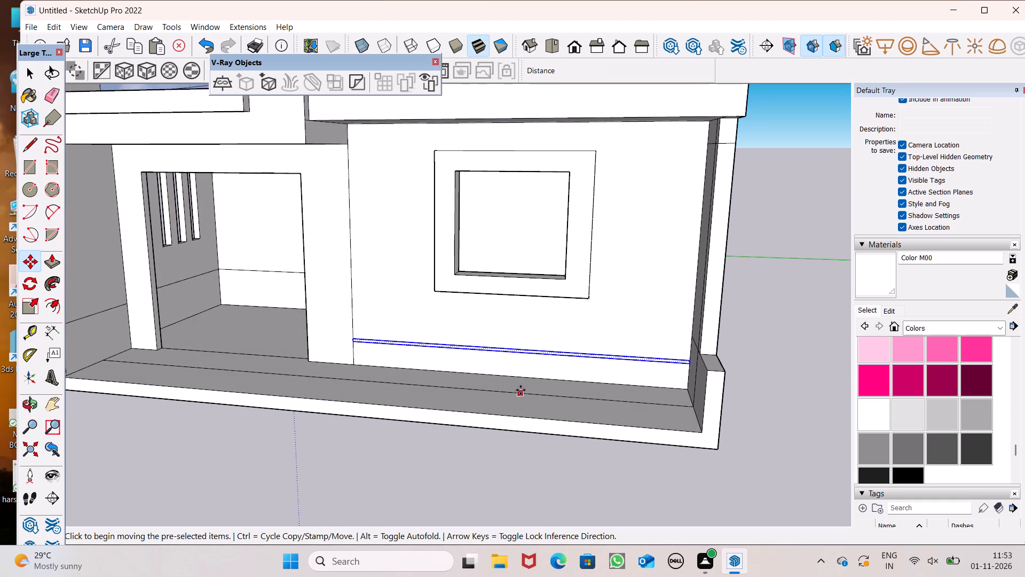
key(Return)
scroll(715, 373, up, 6)
scroll(688, 373, down, 4)
scroll(647, 295, up, 2)
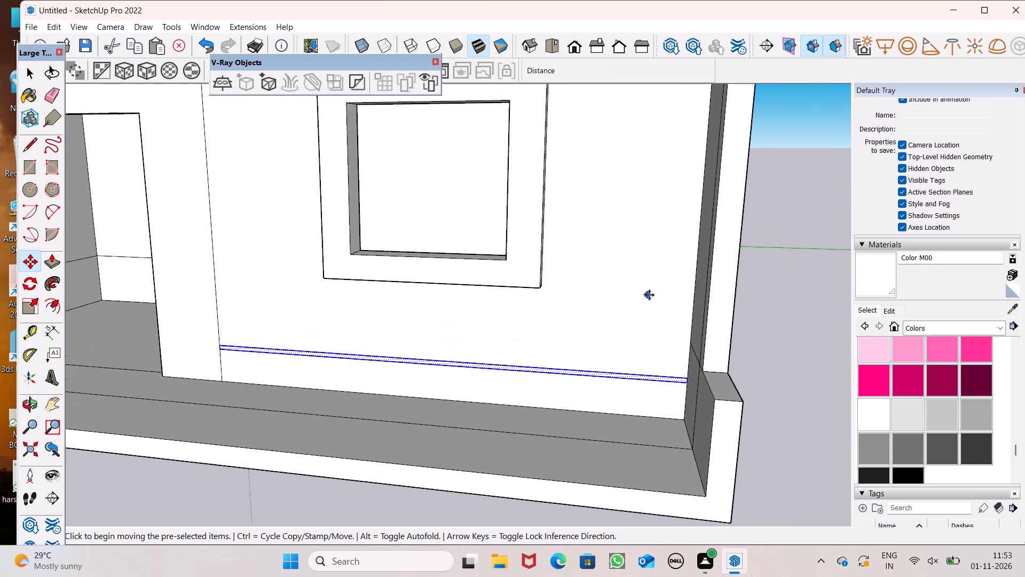
scroll(649, 295, up, 4)
drag(708, 420, 709, 370)
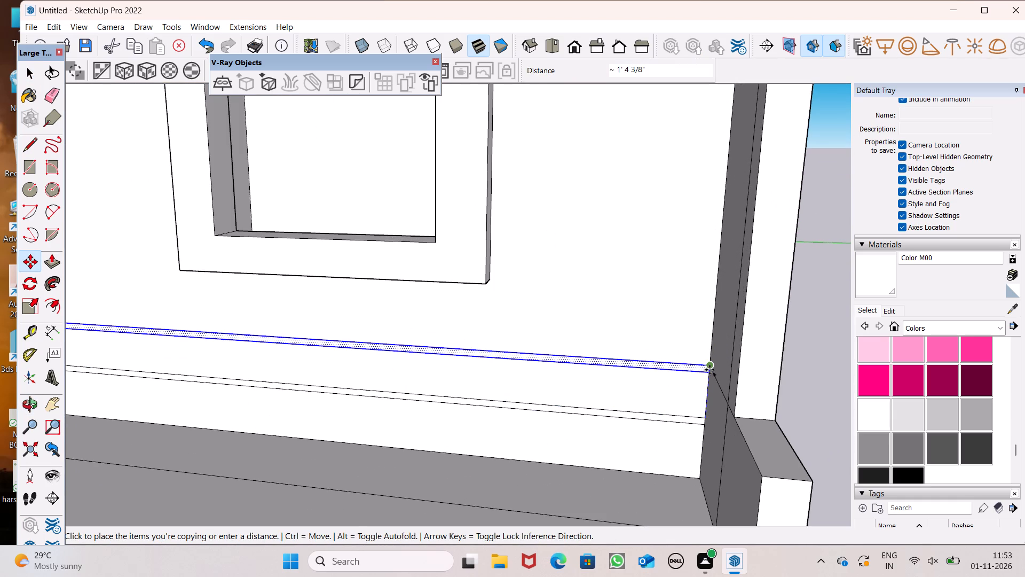
drag(709, 370, 710, 370)
Repeat the strip copy 9 times at the same spacing up the window wall.
key(shift+asterisk)
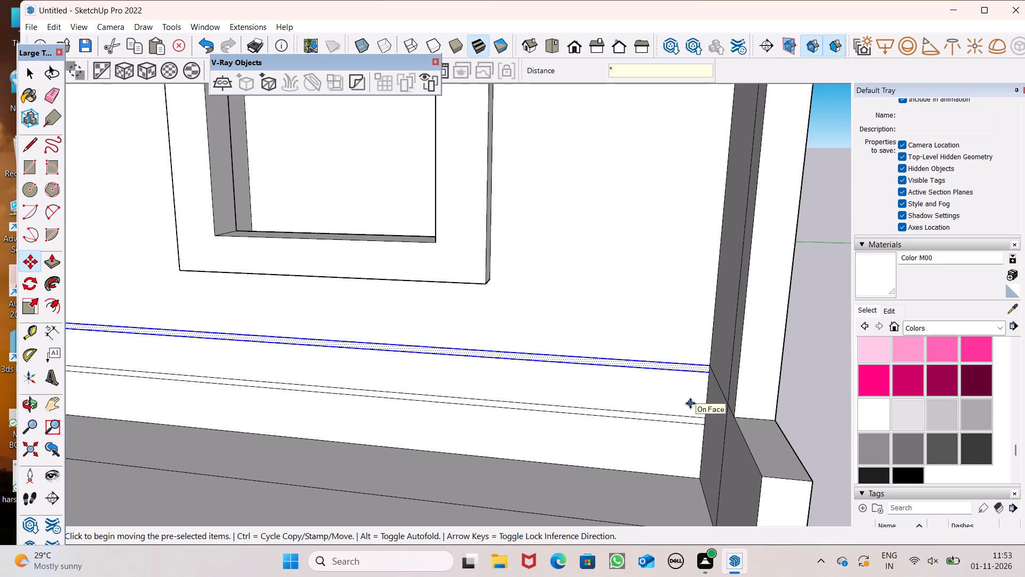
key(9)
key(Return)
scroll(618, 285, down, 9)
key(space)
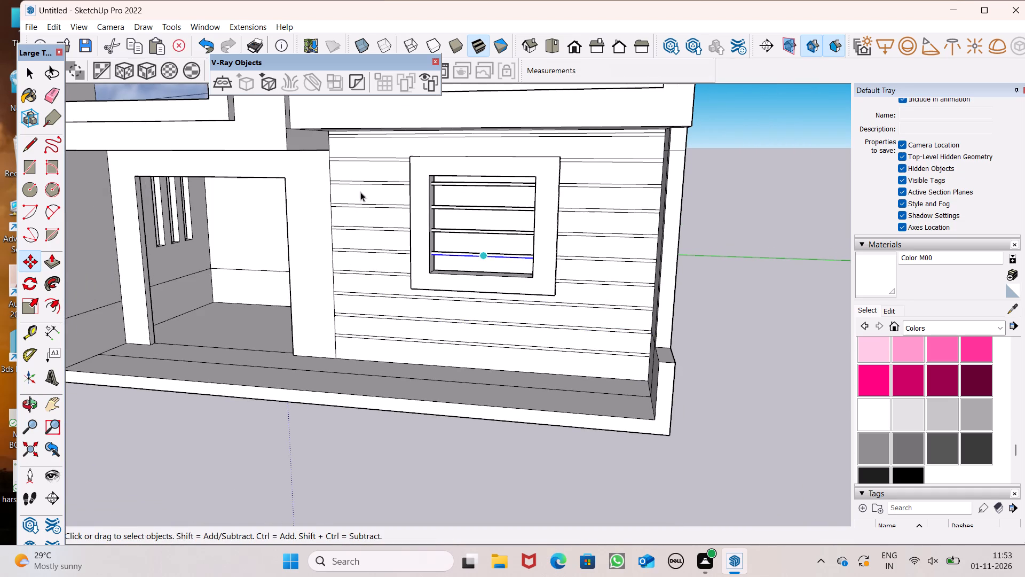
Erase the edges of the four groove strips that cross the ground-floor window opening.
click(48, 93)
scroll(445, 188, up, 3)
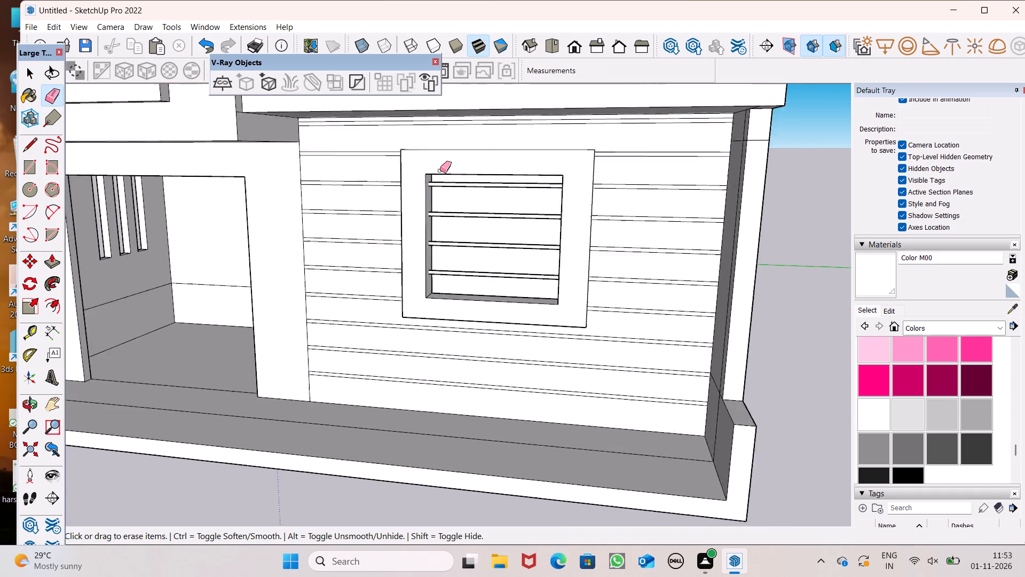
scroll(440, 170, up, 5)
middle_drag(471, 254, 454, 283)
scroll(458, 248, up, 5)
scroll(439, 209, down, 3)
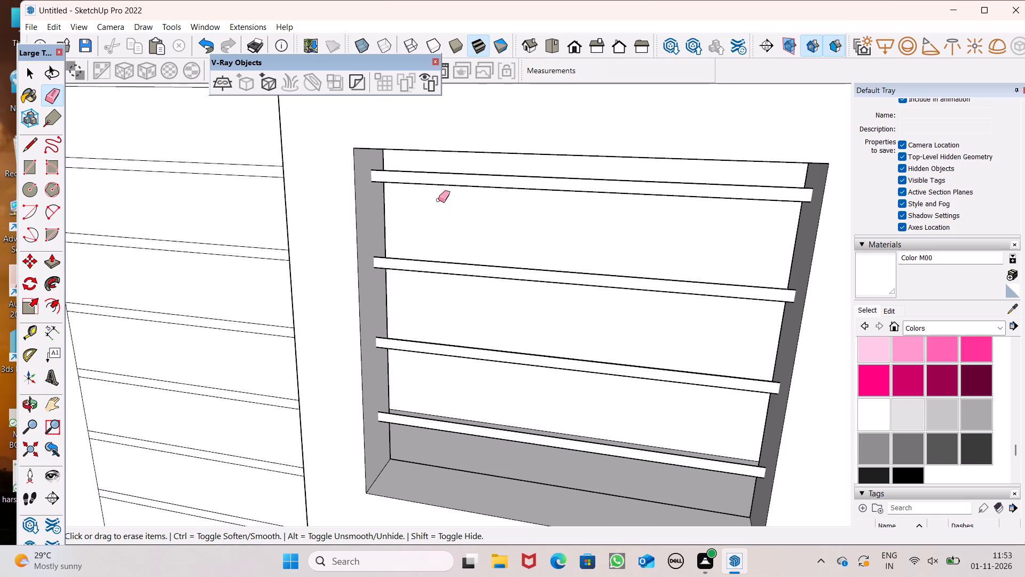
drag(488, 170, 488, 182)
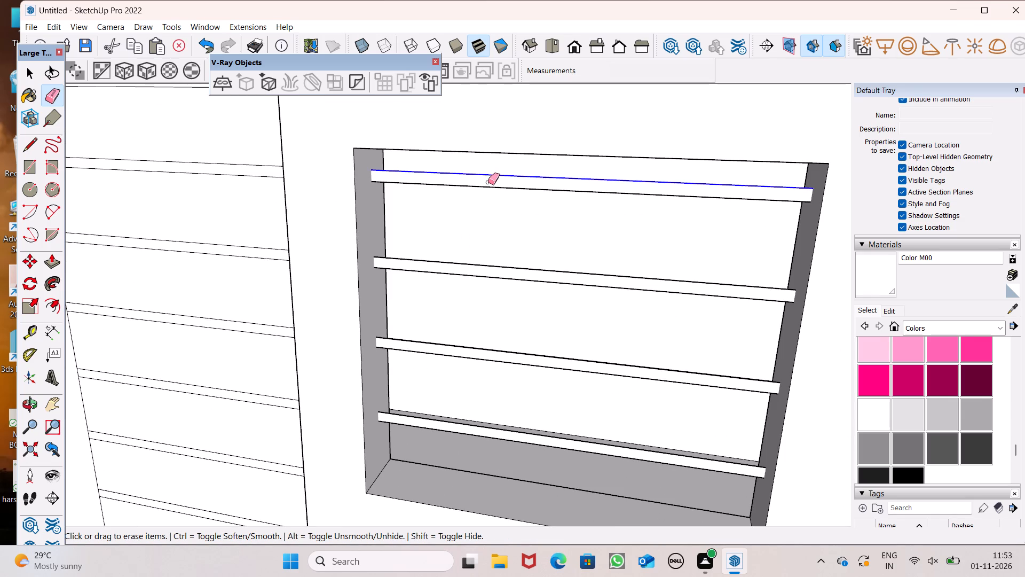
drag(488, 183, 486, 189)
scroll(497, 283, up, 3)
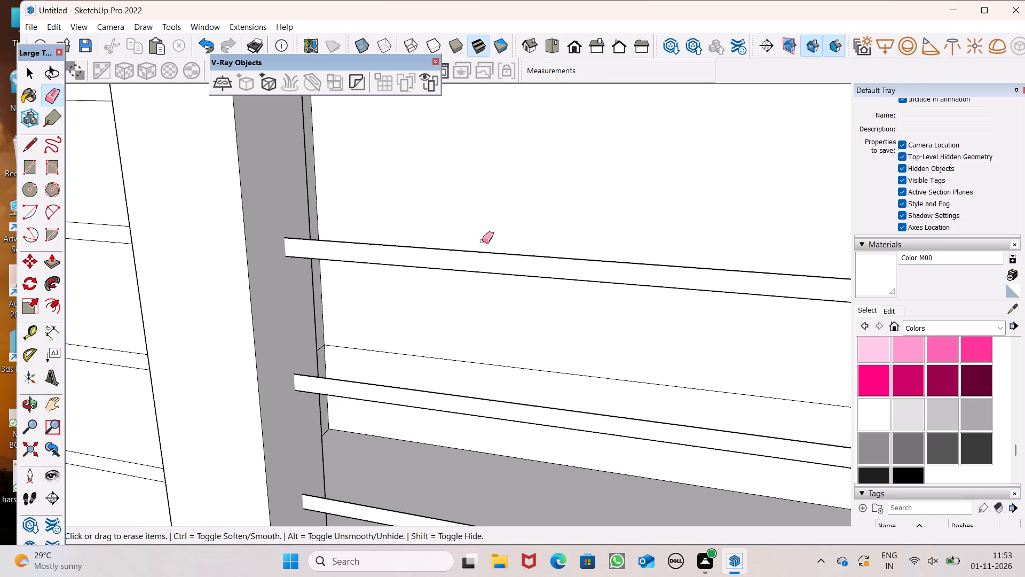
drag(482, 241, 482, 259)
drag(482, 238, 476, 267)
scroll(510, 154, down, 4)
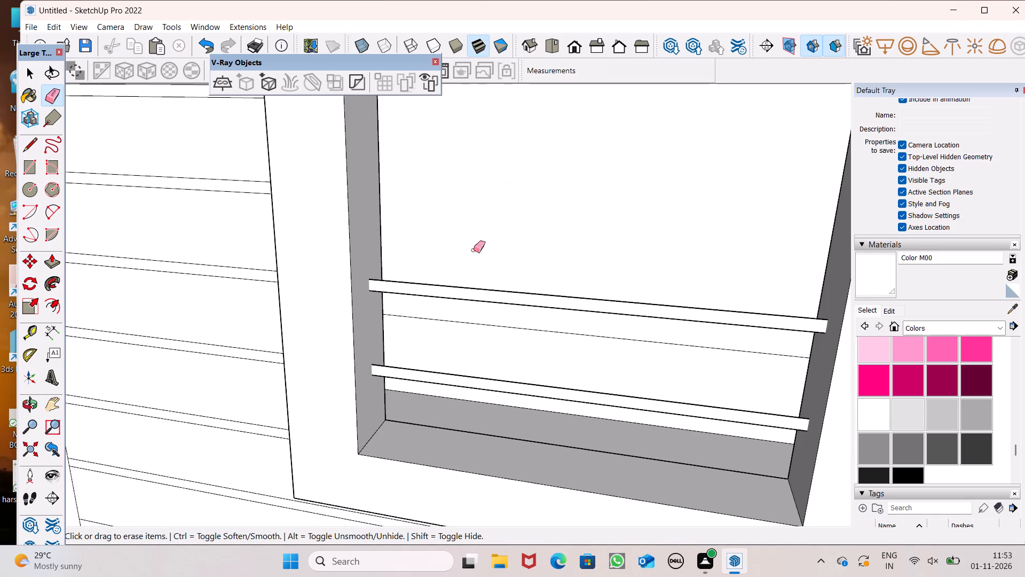
scroll(530, 339, up, 2)
drag(494, 220, 501, 252)
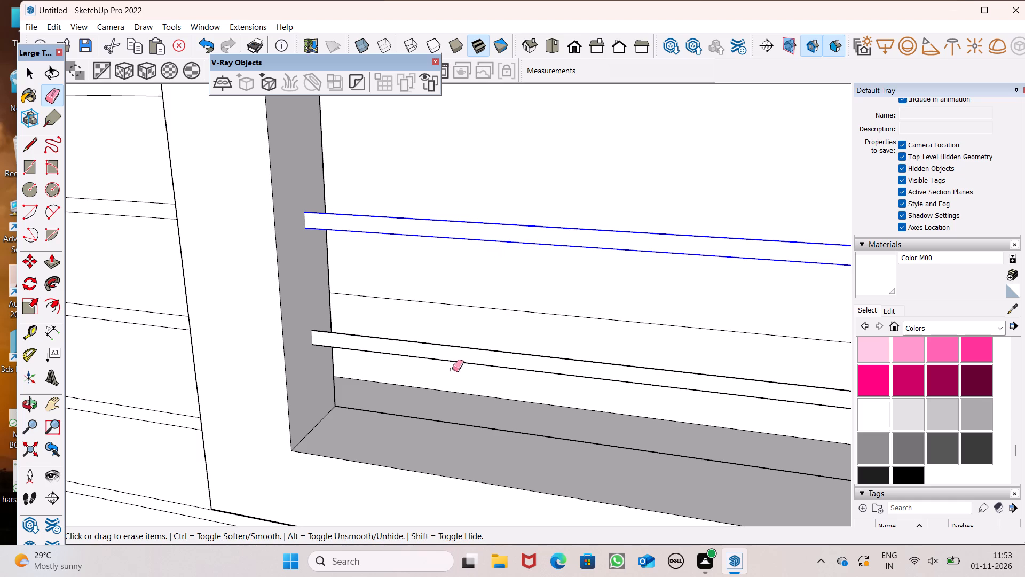
drag(473, 347, 474, 361)
drag(456, 348, 453, 363)
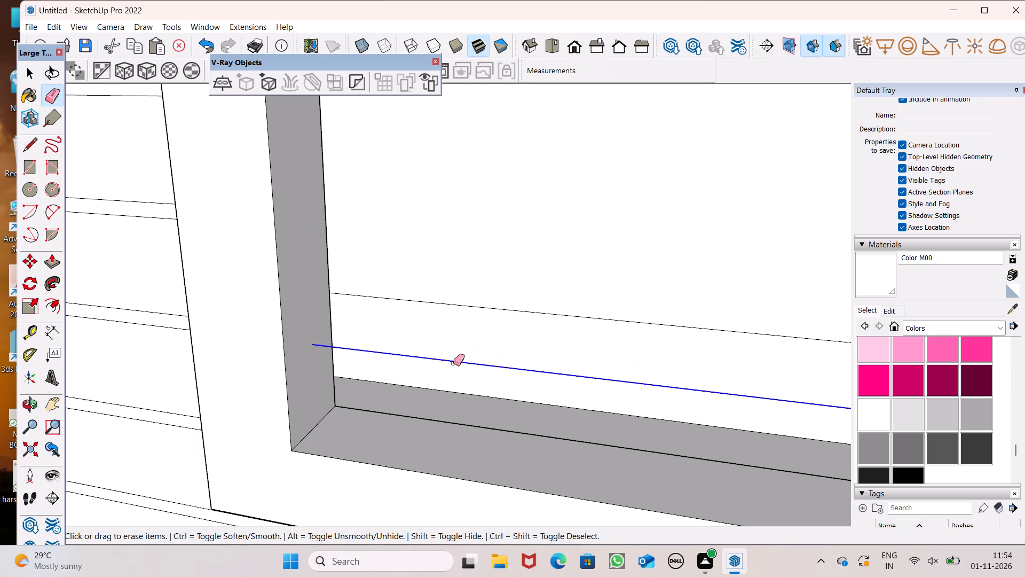
drag(453, 363, 453, 362)
Paint the narrow blue-grey ledge face above the ground-floor window wall with white Color M00.
scroll(463, 232, down, 6)
middle_drag(501, 293, 414, 392)
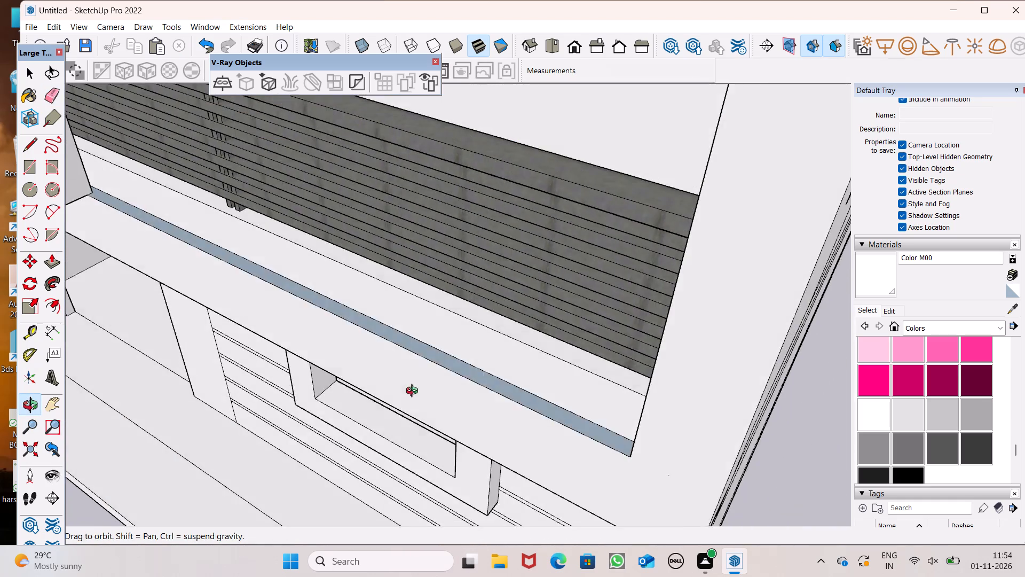
middle_drag(414, 392, 506, 350)
click(884, 425)
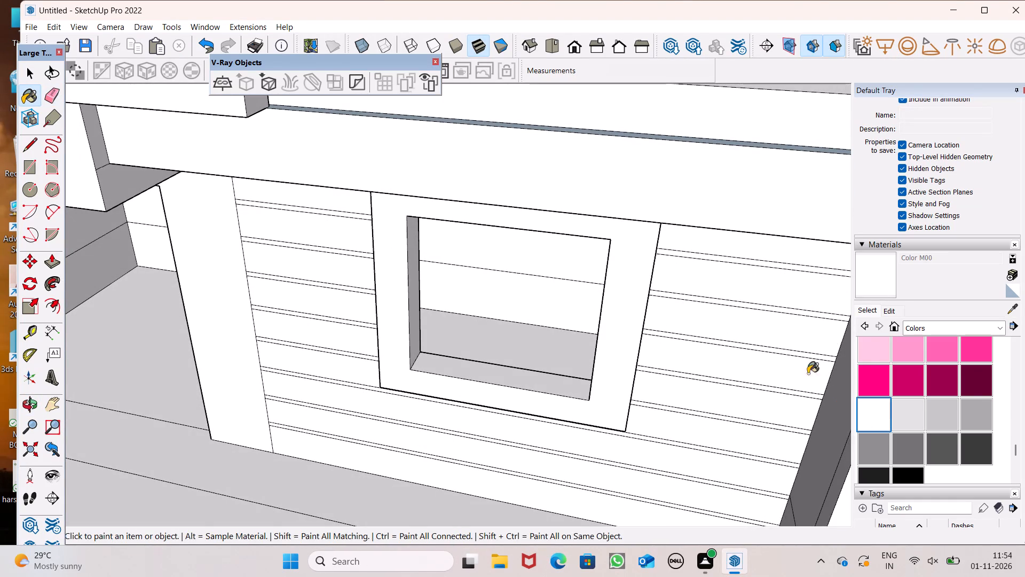
middle_drag(623, 261, 577, 301)
scroll(571, 283, up, 3)
click(551, 213)
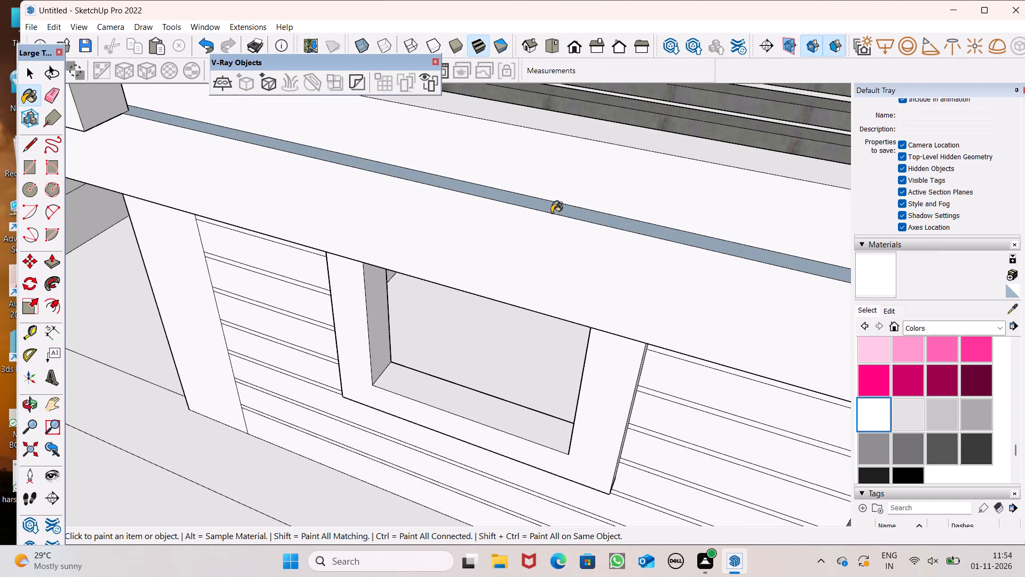
click(551, 209)
Erase the leftover edges on the side wall at the end of the balcony parapet, beside the railing slats.
scroll(534, 207, down, 6)
middle_drag(437, 235, 501, 182)
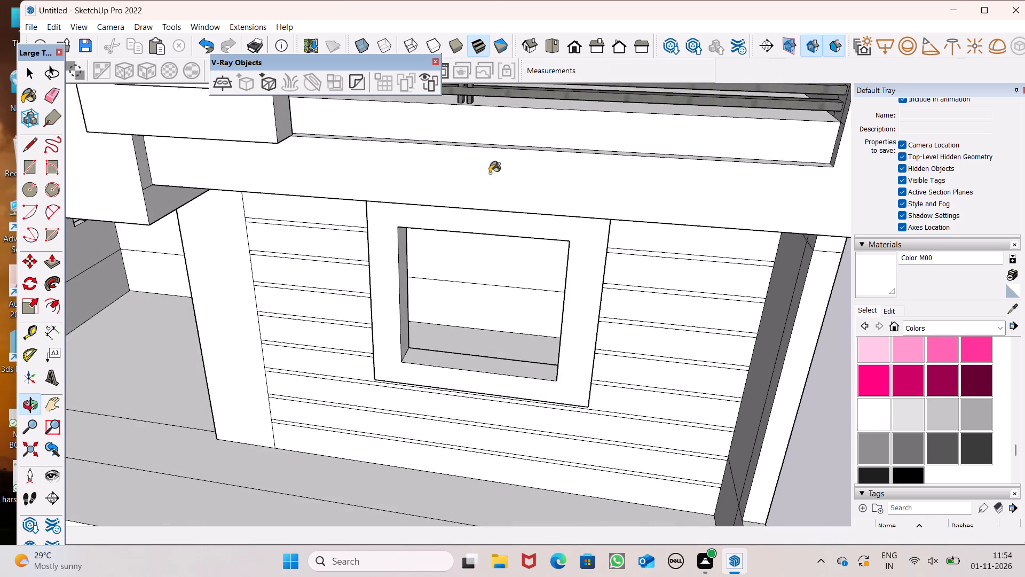
scroll(438, 160, down, 3)
middle_drag(563, 219, 760, 214)
scroll(745, 208, down, 1)
scroll(709, 270, down, 5)
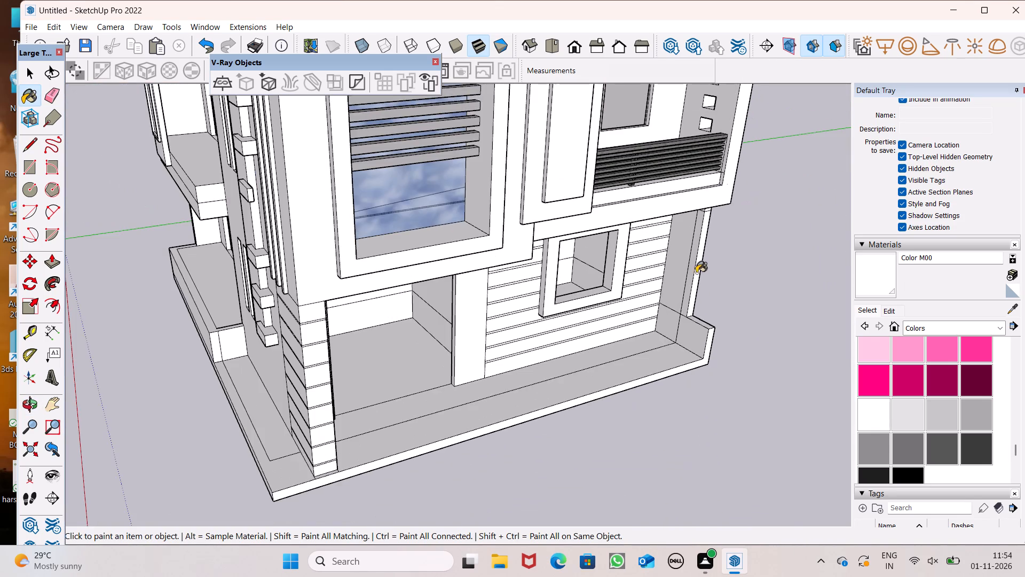
scroll(715, 121, up, 6)
drag(51, 99, 70, 105)
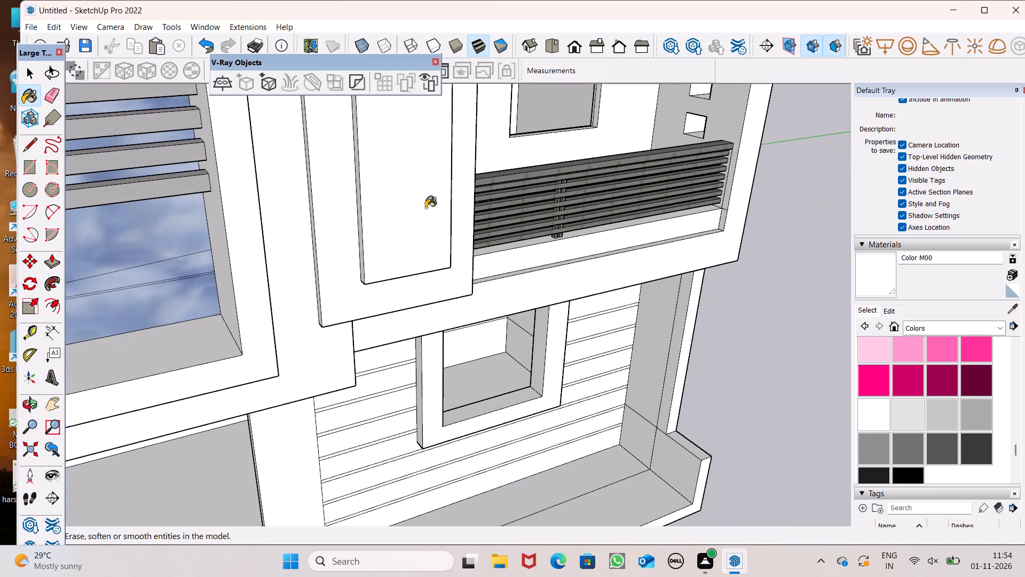
scroll(634, 210, up, 5)
scroll(766, 214, up, 7)
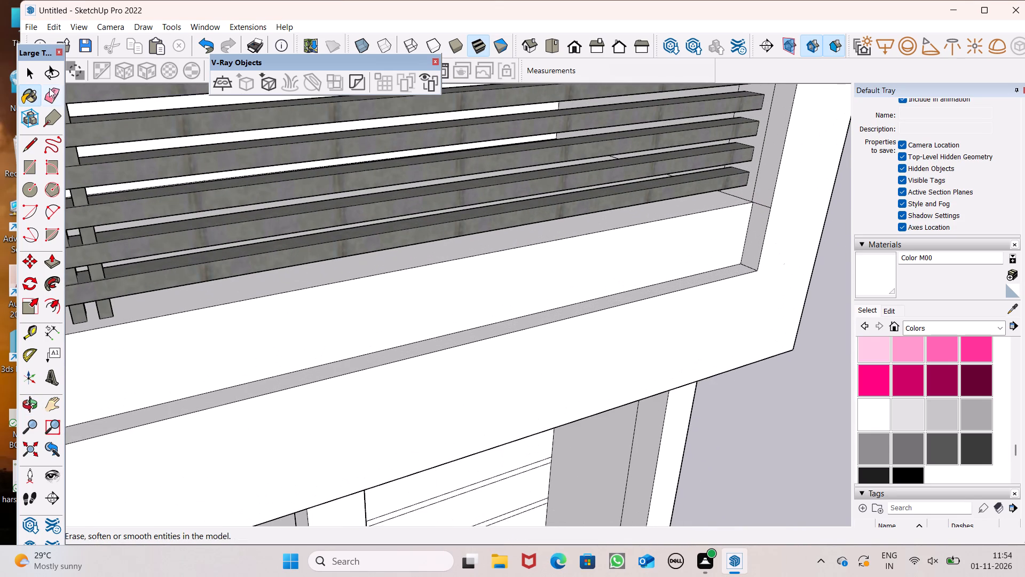
click(49, 89)
scroll(638, 221, down, 3)
middle_drag(623, 218, 588, 276)
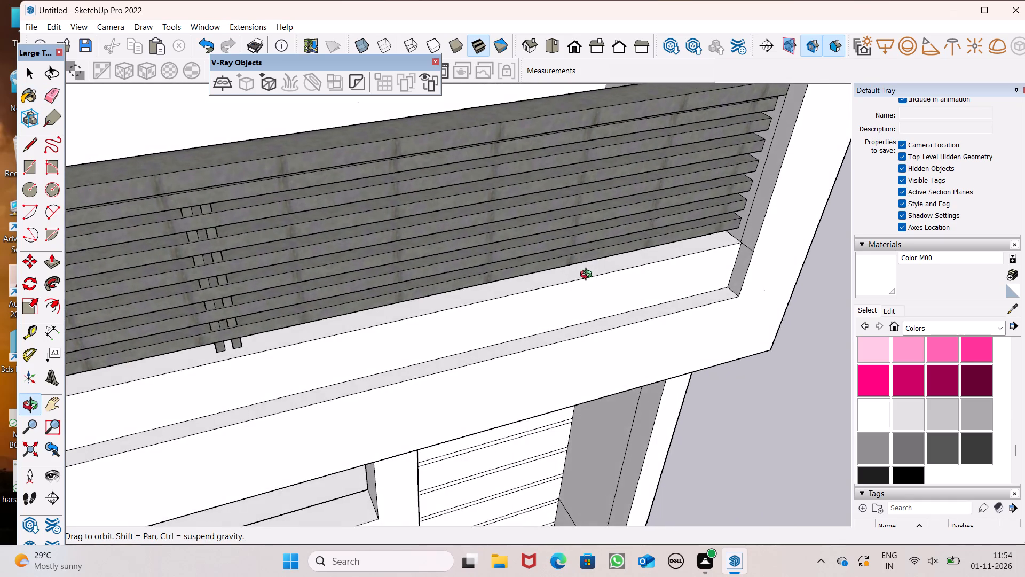
middle_drag(588, 276, 654, 243)
scroll(690, 199, up, 8)
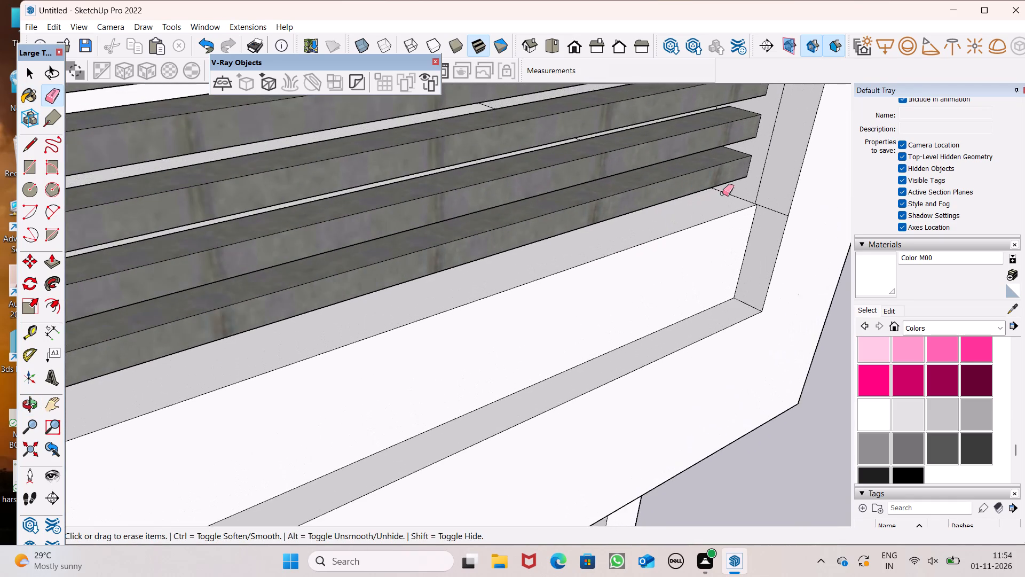
scroll(747, 188, up, 6)
drag(762, 189, 770, 208)
drag(771, 209, 771, 223)
scroll(662, 177, down, 7)
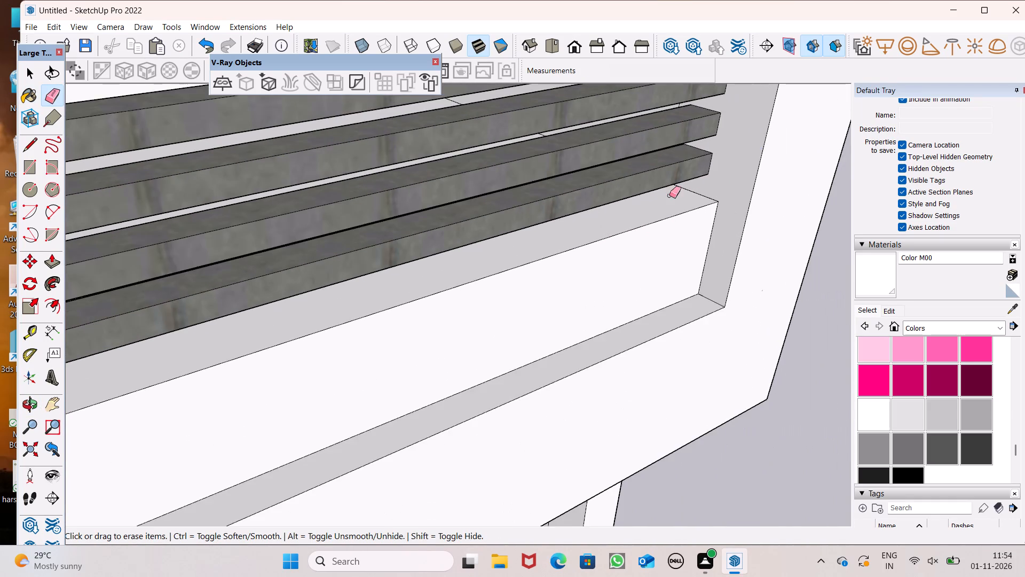
Paint the full-width top groove strip of the ground-floor window wall with dark maroon Color L16.
middle_drag(676, 205, 569, 180)
scroll(594, 154, down, 16)
middle_drag(637, 197, 575, 205)
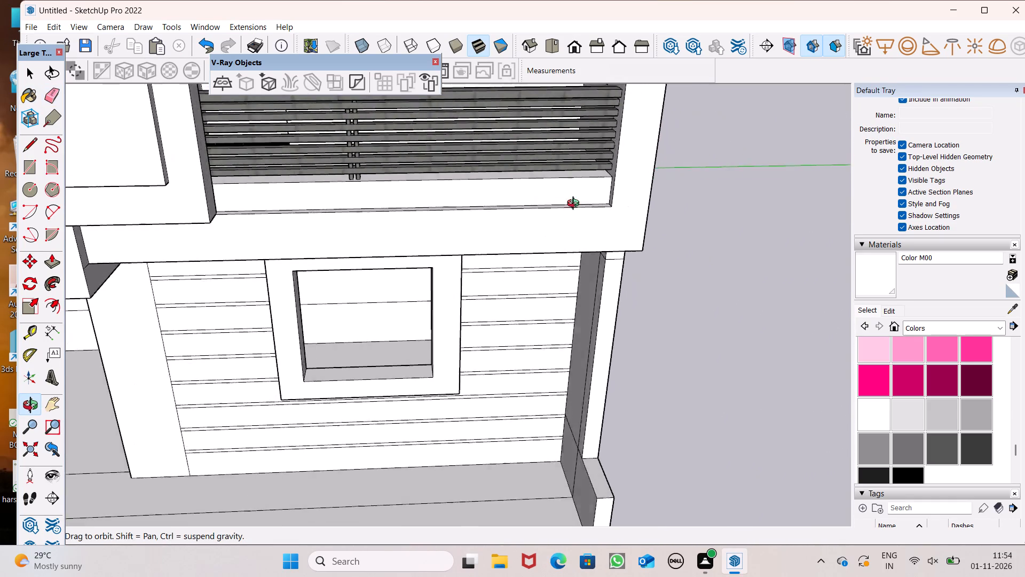
middle_drag(575, 205, 530, 184)
scroll(530, 182, up, 1)
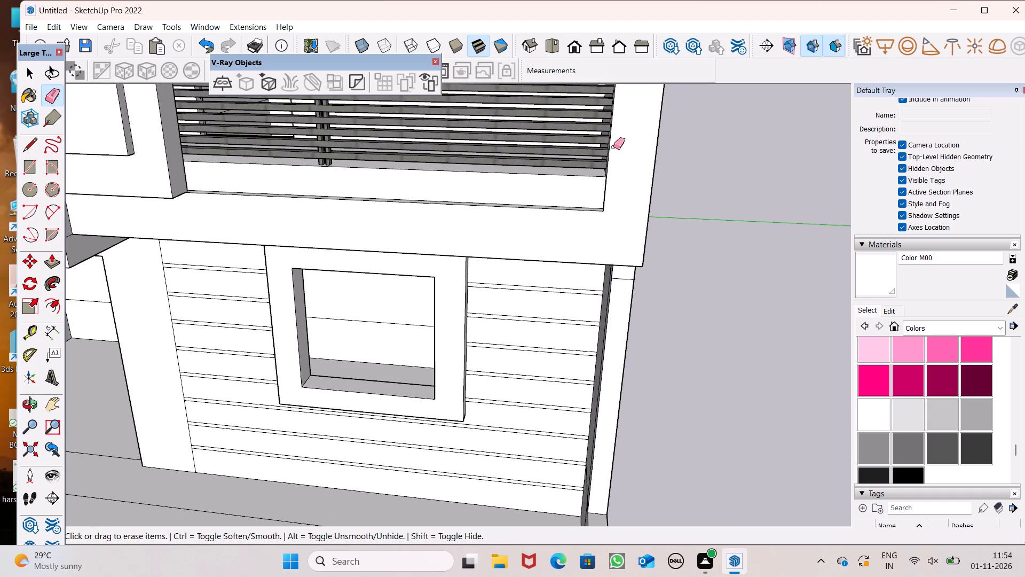
scroll(568, 349, down, 3)
scroll(564, 299, down, 3)
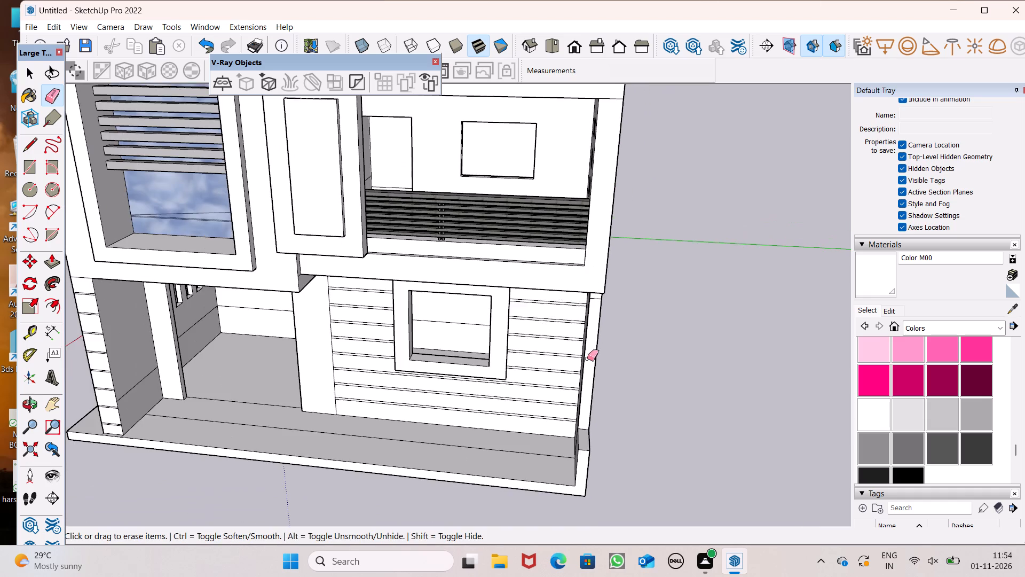
middle_drag(583, 368, 725, 324)
scroll(689, 314, down, 1)
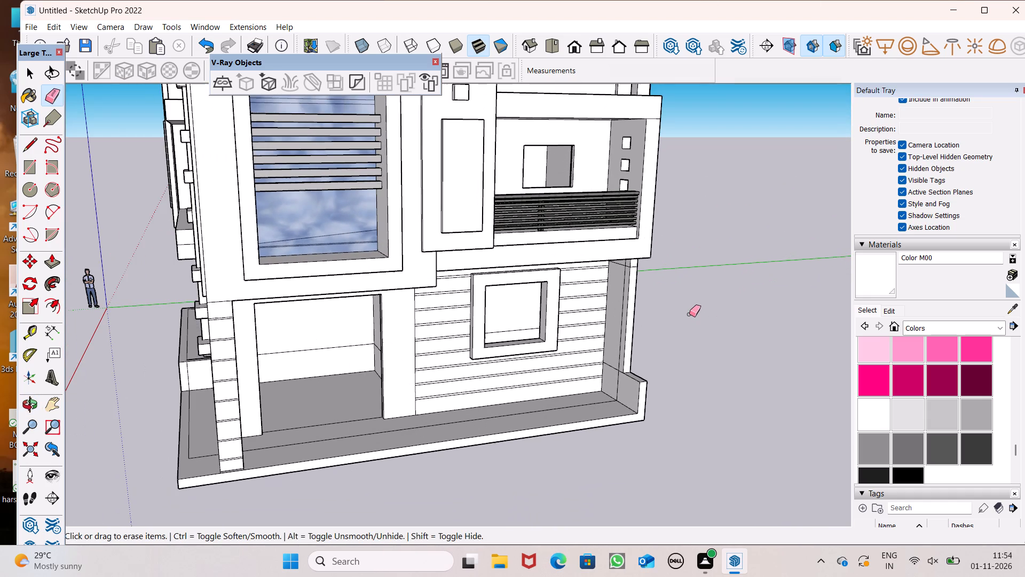
scroll(689, 314, down, 1)
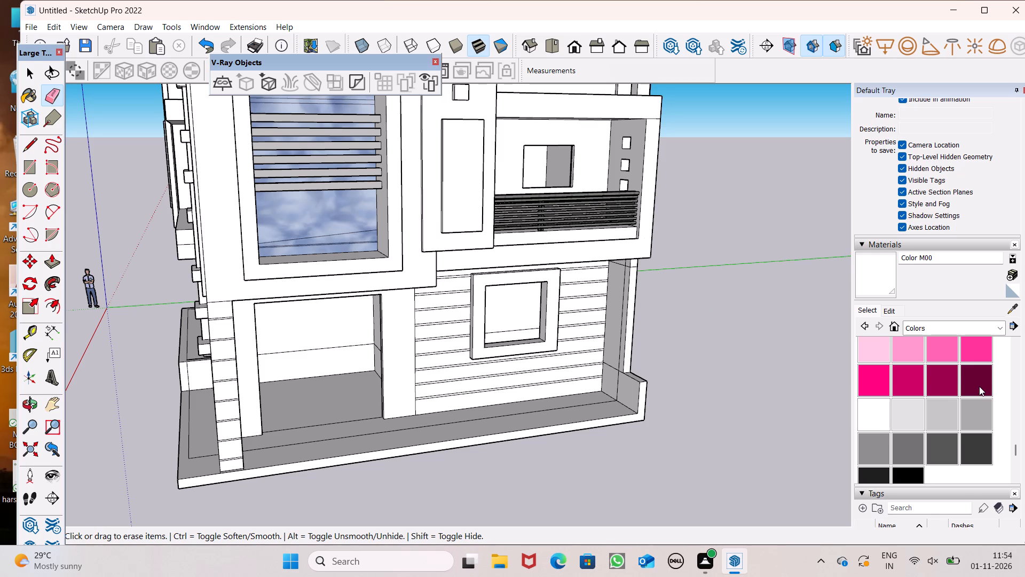
scroll(976, 383, up, 2)
scroll(976, 383, down, 2)
click(975, 386)
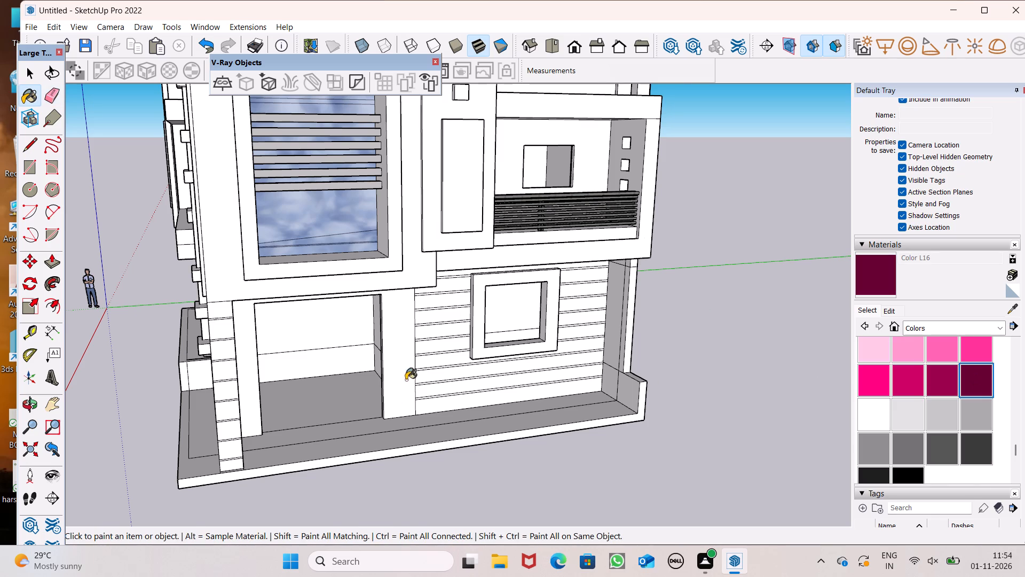
scroll(409, 370, up, 6)
scroll(481, 244, up, 6)
scroll(503, 193, up, 3)
scroll(470, 208, down, 5)
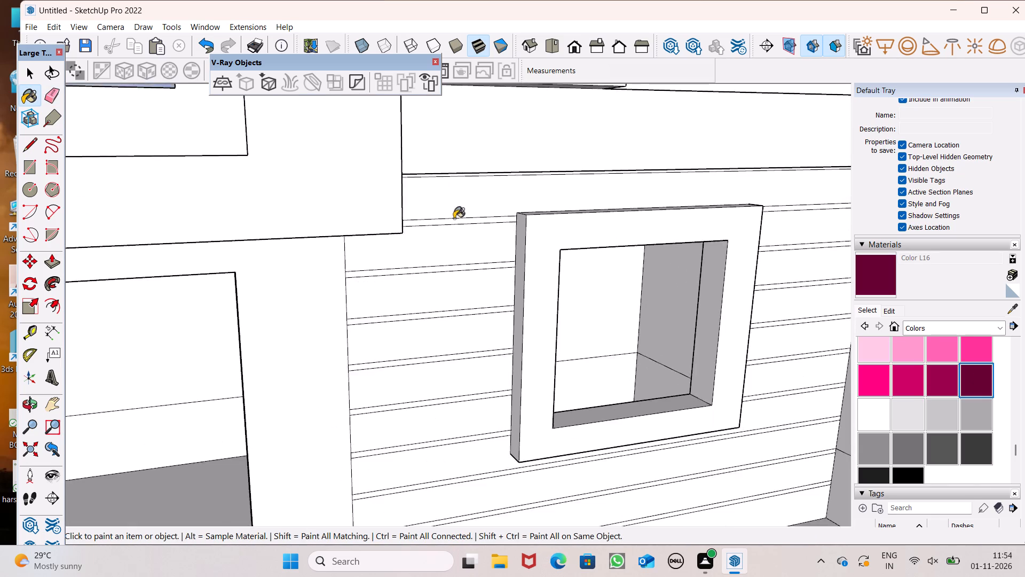
middle_drag(452, 219, 407, 162)
scroll(410, 162, up, 5)
click(404, 140)
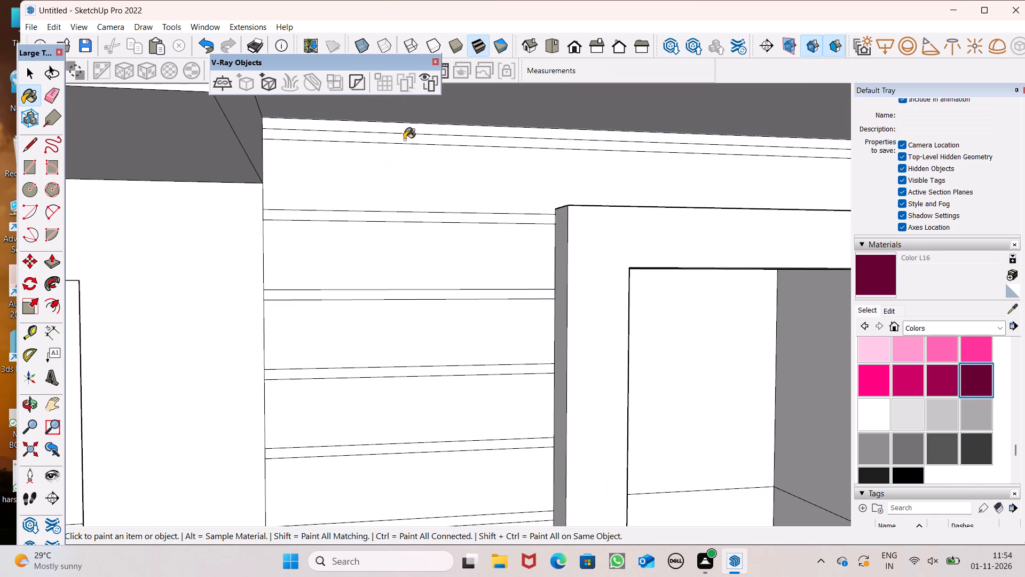
Paint the six short groove strips between the porch-side pier and the ground-floor window frame with Color L16.
click(404, 220)
scroll(393, 165, down, 7)
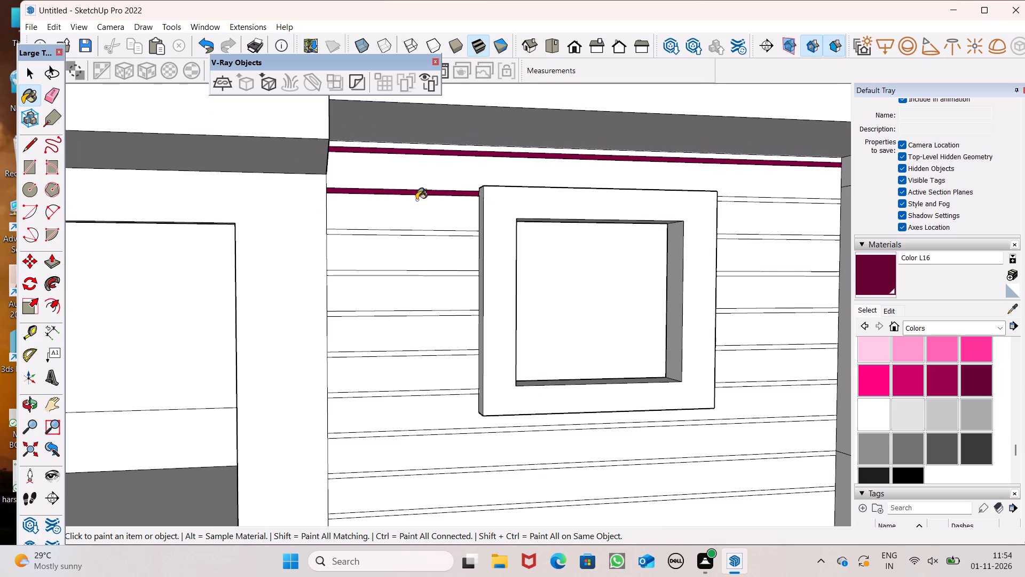
scroll(469, 237, up, 4)
click(467, 231)
click(451, 291)
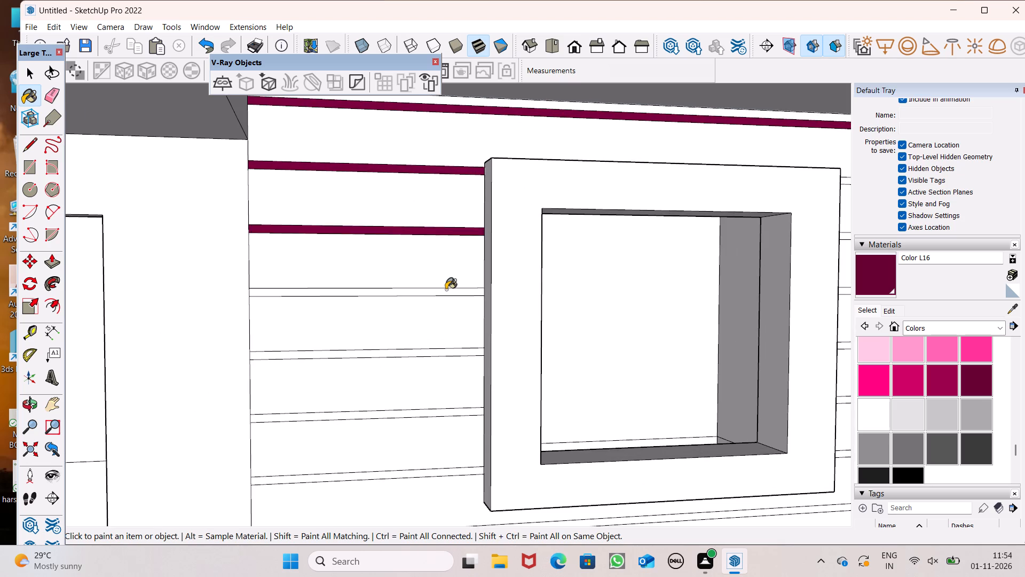
scroll(430, 242, down, 6)
scroll(420, 320, up, 6)
click(430, 300)
scroll(431, 302, down, 4)
scroll(438, 328, up, 6)
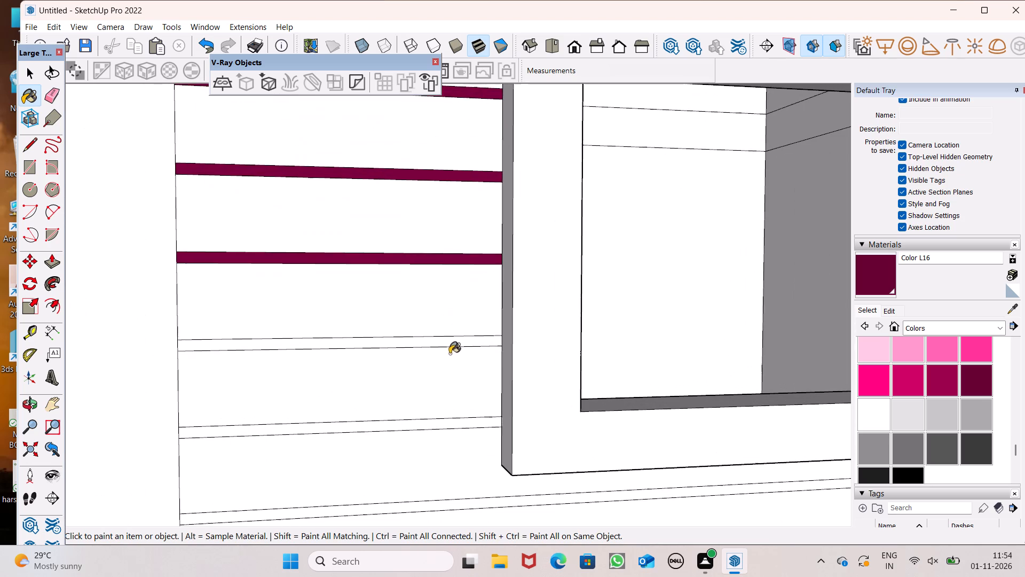
click(452, 346)
scroll(443, 274, down, 7)
scroll(427, 389, up, 6)
click(459, 338)
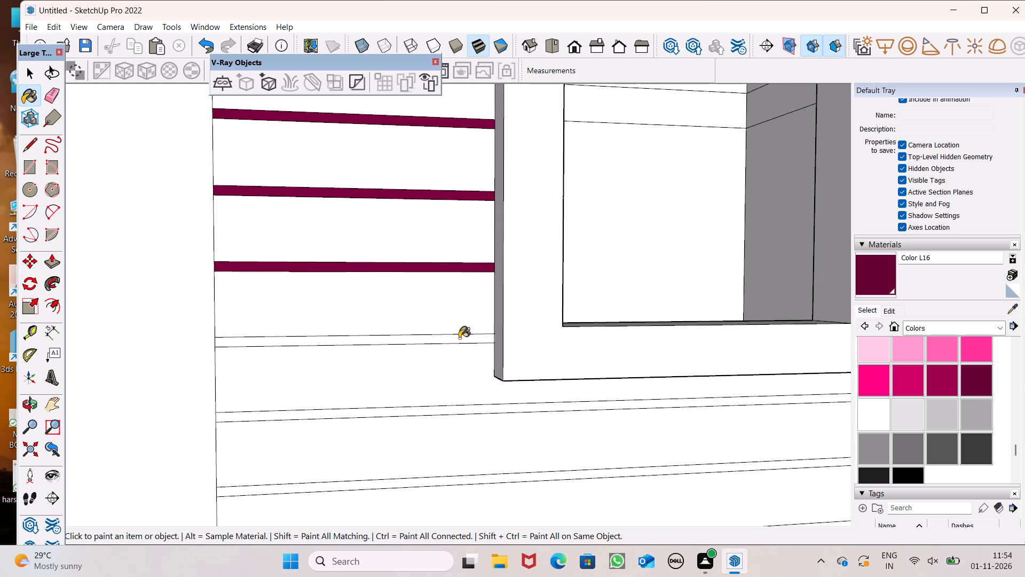
Paint the three full-width groove strips below the ground-floor window with Color L16.
scroll(426, 278, down, 6)
scroll(439, 356, up, 5)
click(441, 357)
scroll(382, 279, down, 7)
scroll(379, 390, up, 6)
click(392, 359)
scroll(380, 286, down, 8)
scroll(373, 368, up, 7)
click(373, 356)
scroll(136, 283, down, 3)
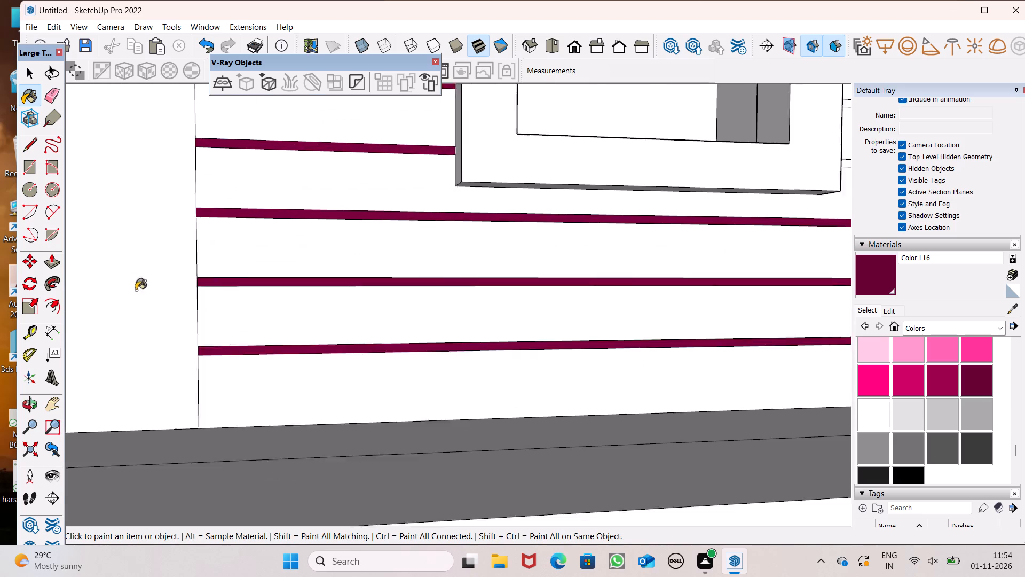
Paint the six short groove strips between the window frame and the far end of the window wall with Color L16.
scroll(136, 290, down, 5)
scroll(180, 384, down, 6)
scroll(428, 162, up, 15)
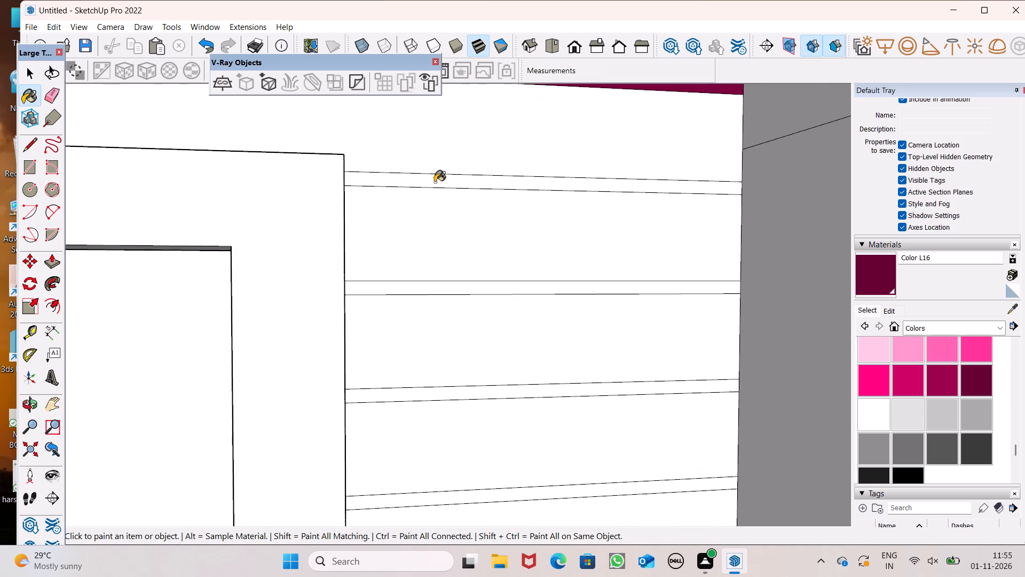
click(435, 182)
scroll(421, 161, down, 6)
scroll(458, 232, up, 5)
click(453, 232)
scroll(411, 162, down, 7)
scroll(444, 241, up, 6)
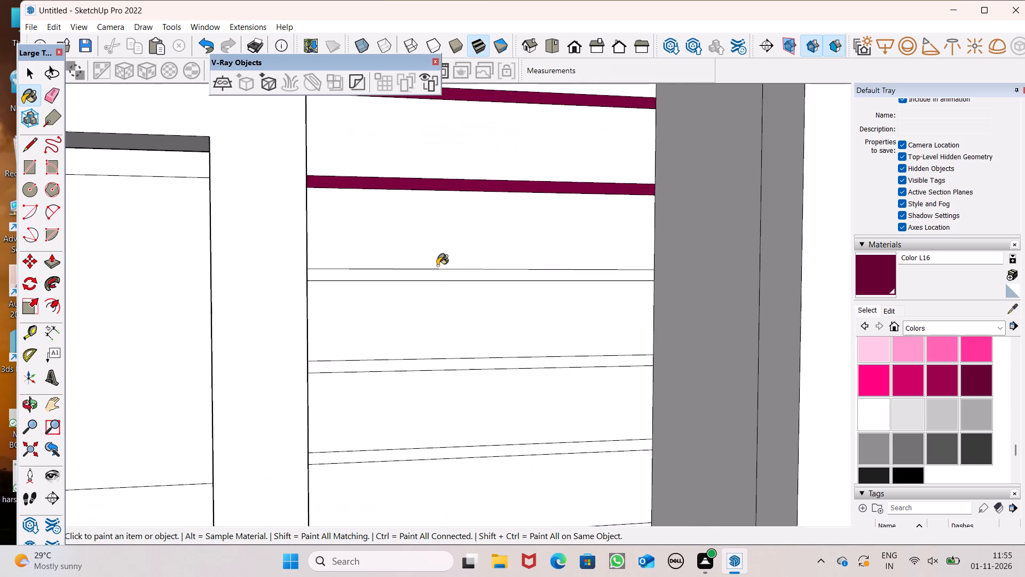
click(437, 278)
scroll(420, 197, down, 7)
scroll(435, 301, up, 6)
click(439, 307)
scroll(417, 210, down, 8)
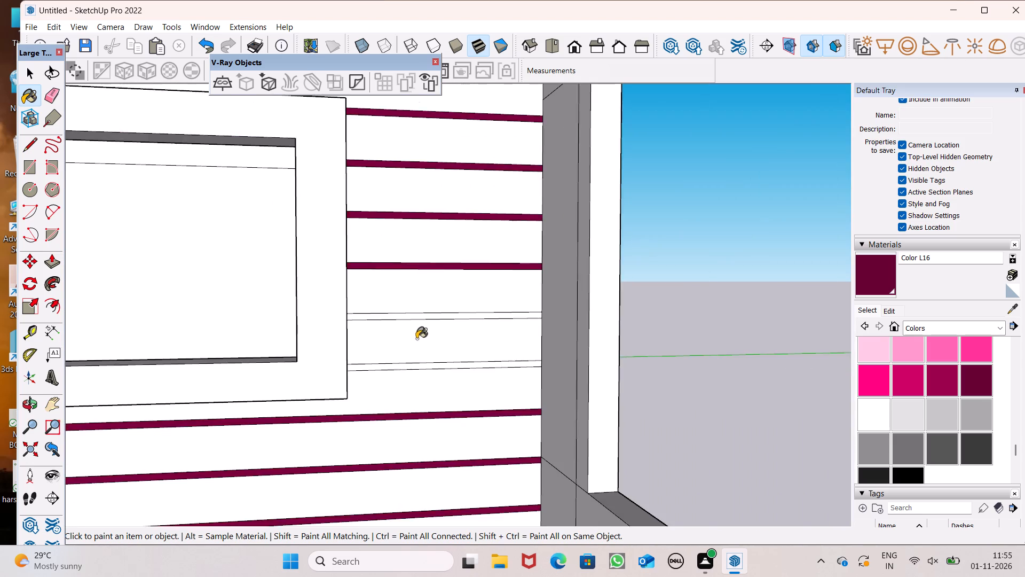
scroll(418, 337, up, 7)
click(416, 314)
scroll(409, 230, down, 9)
scroll(415, 329, up, 7)
click(411, 344)
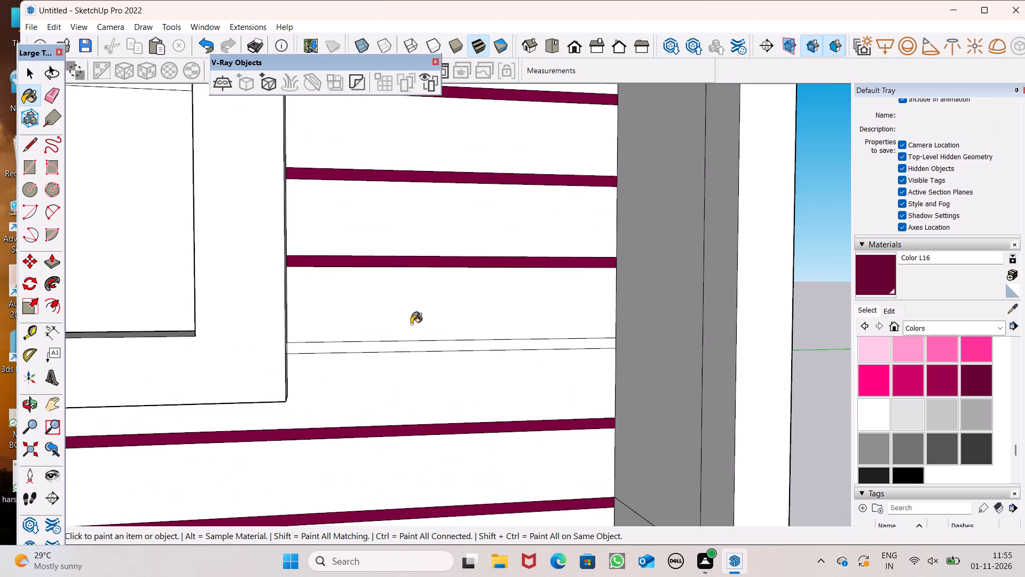
Paint all eight groove strips on the narrow front face of the corner column with Color L16.
scroll(460, 202, down, 20)
scroll(229, 324, up, 7)
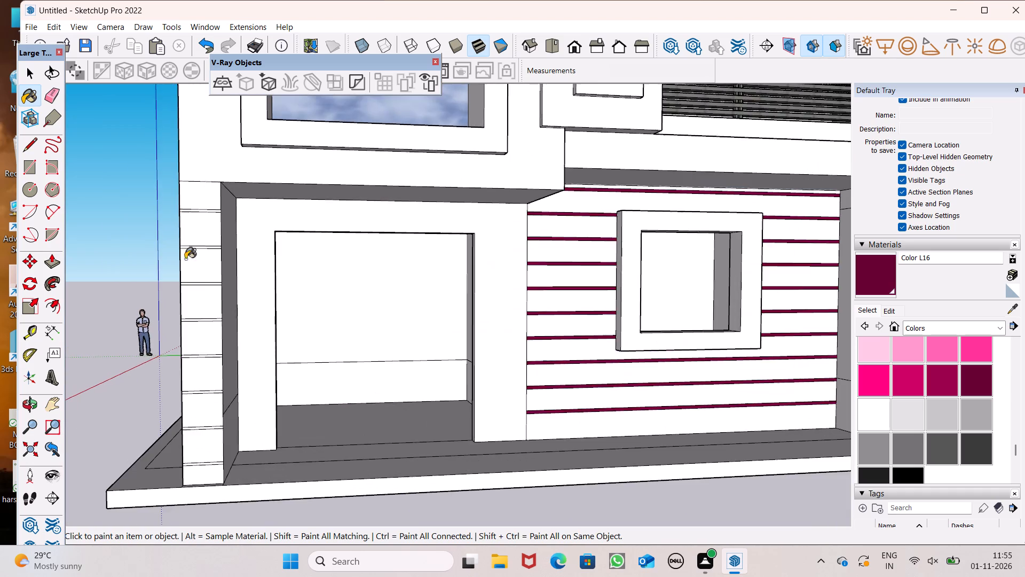
scroll(188, 214, up, 15)
click(186, 198)
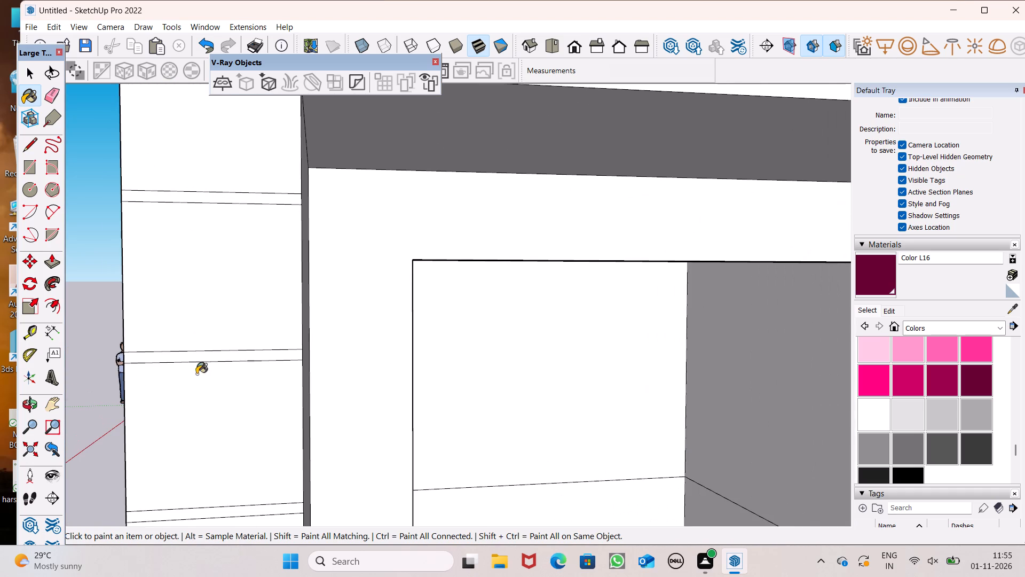
click(199, 357)
scroll(326, 224, down, 8)
scroll(272, 402, up, 8)
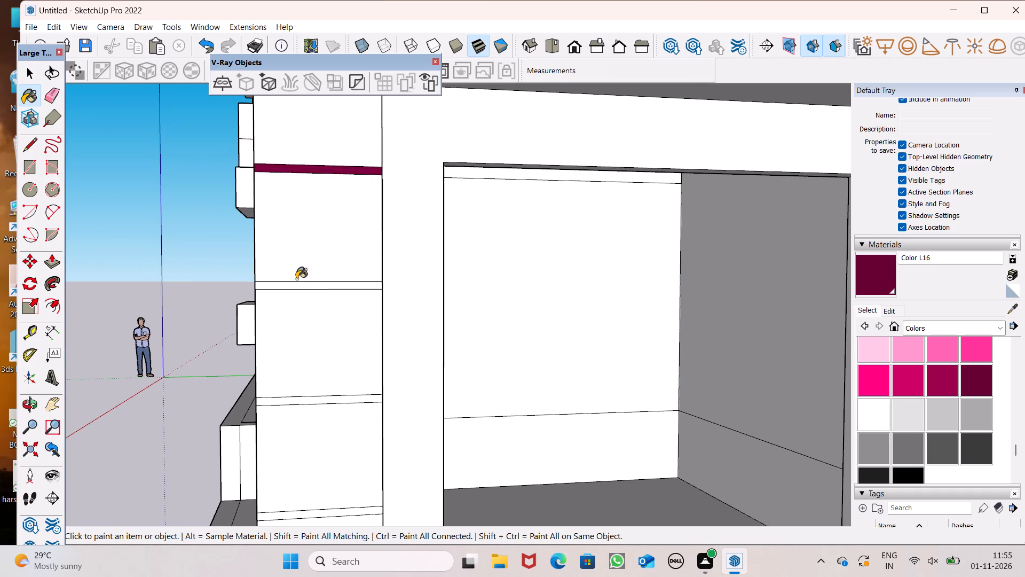
click(298, 286)
scroll(394, 220, down, 7)
scroll(334, 340, up, 7)
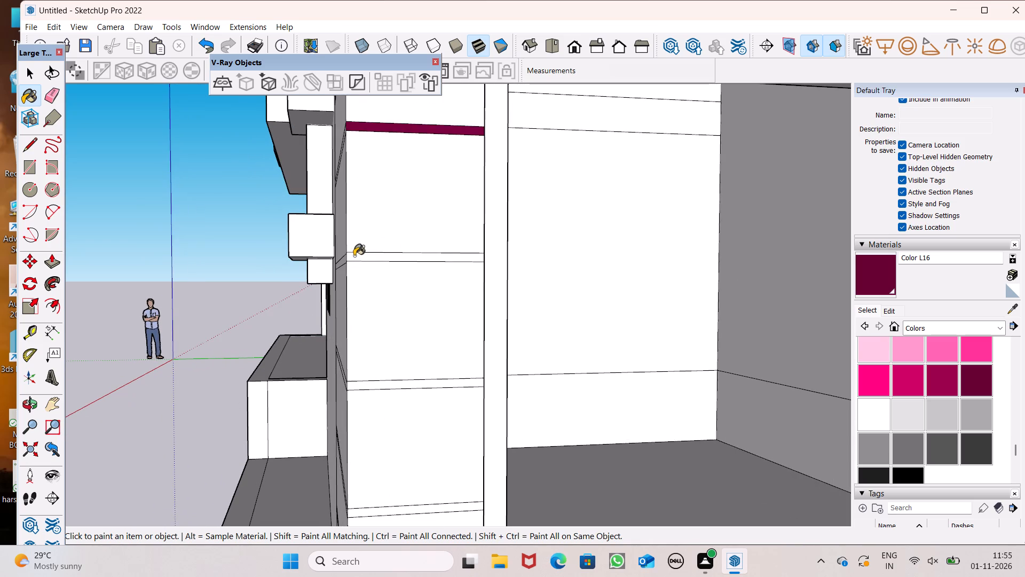
click(354, 255)
scroll(381, 219, down, 6)
scroll(389, 321, up, 6)
click(384, 306)
click(384, 310)
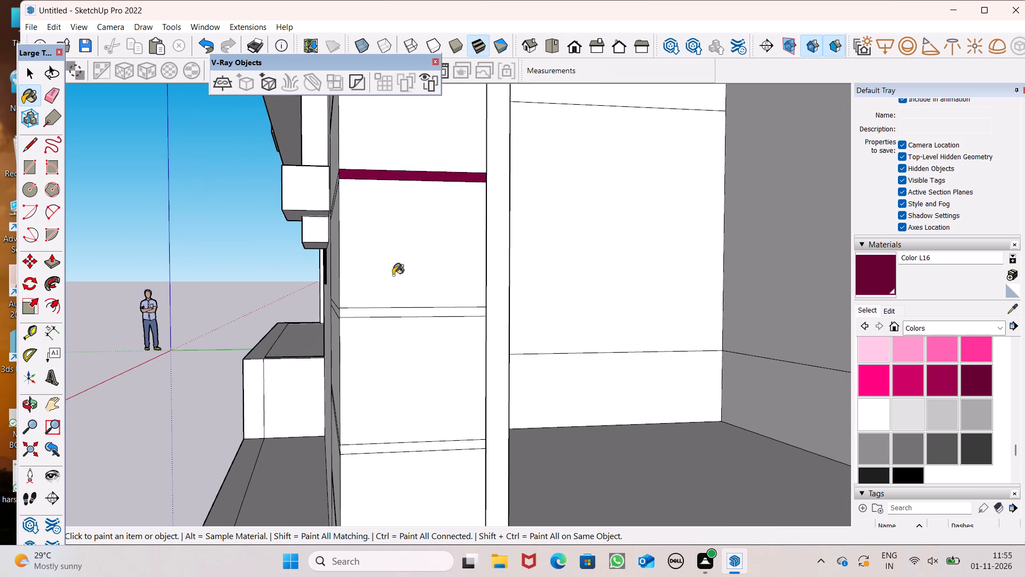
scroll(403, 241, down, 8)
scroll(423, 378, up, 7)
click(381, 332)
scroll(408, 292, down, 7)
scroll(395, 399, up, 2)
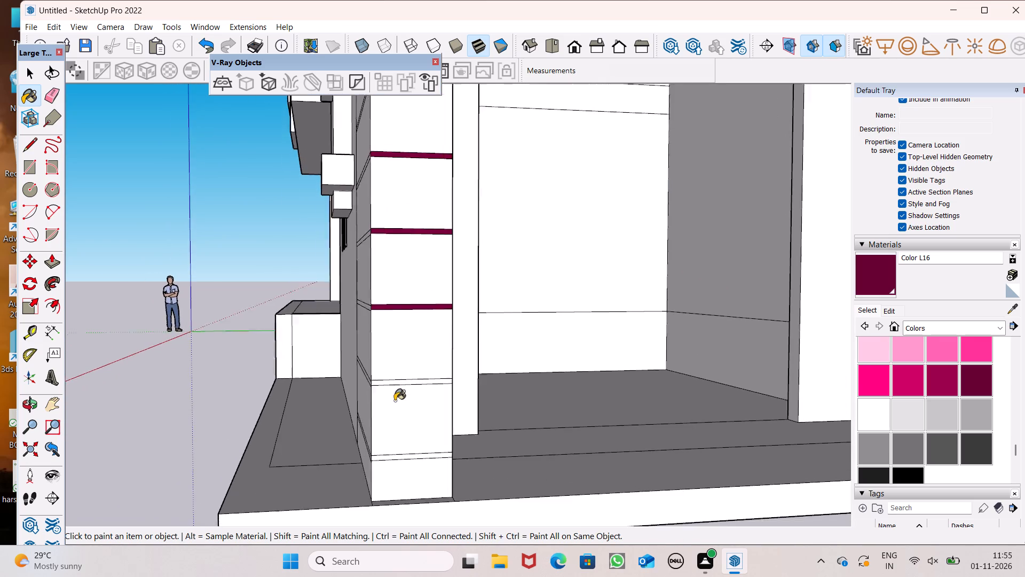
scroll(395, 401, up, 5)
click(378, 367)
scroll(477, 276, down, 8)
scroll(425, 430, up, 7)
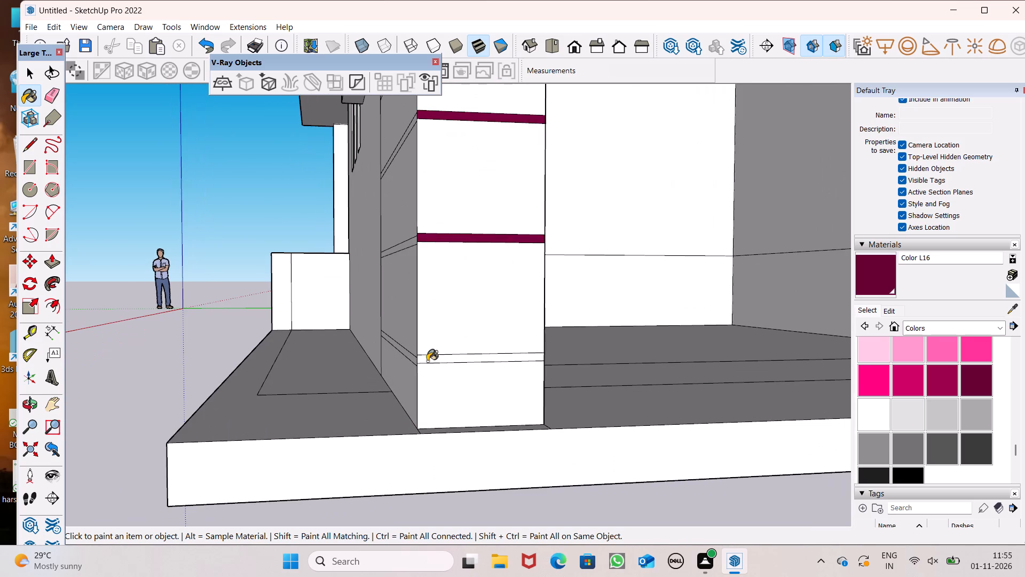
click(424, 356)
Paint the three lowest groove strips on the wide side face of the corner column with Color L16.
middle_drag(439, 389, 640, 426)
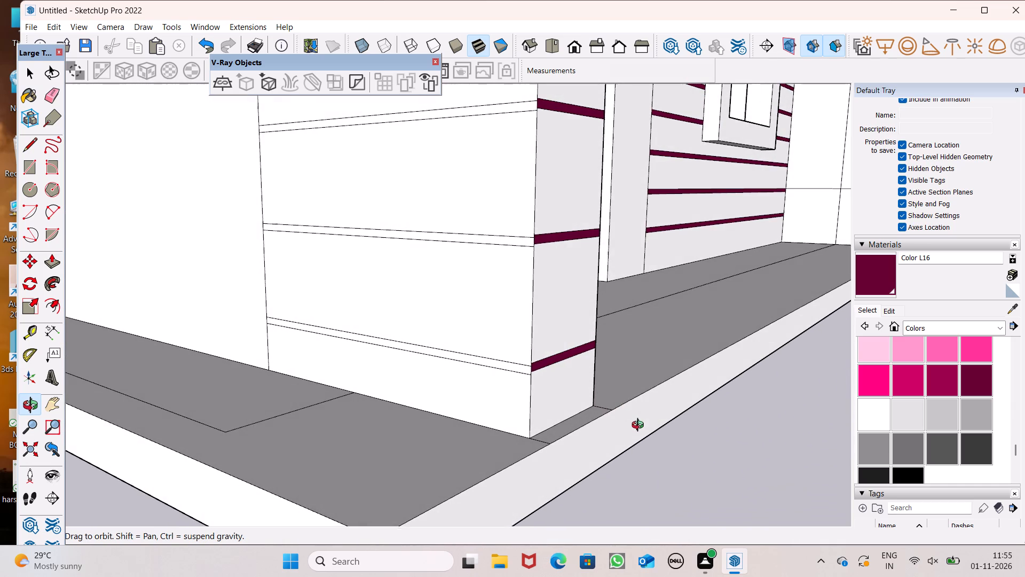
middle_drag(640, 426, 642, 427)
scroll(644, 428, down, 3)
scroll(570, 218, up, 4)
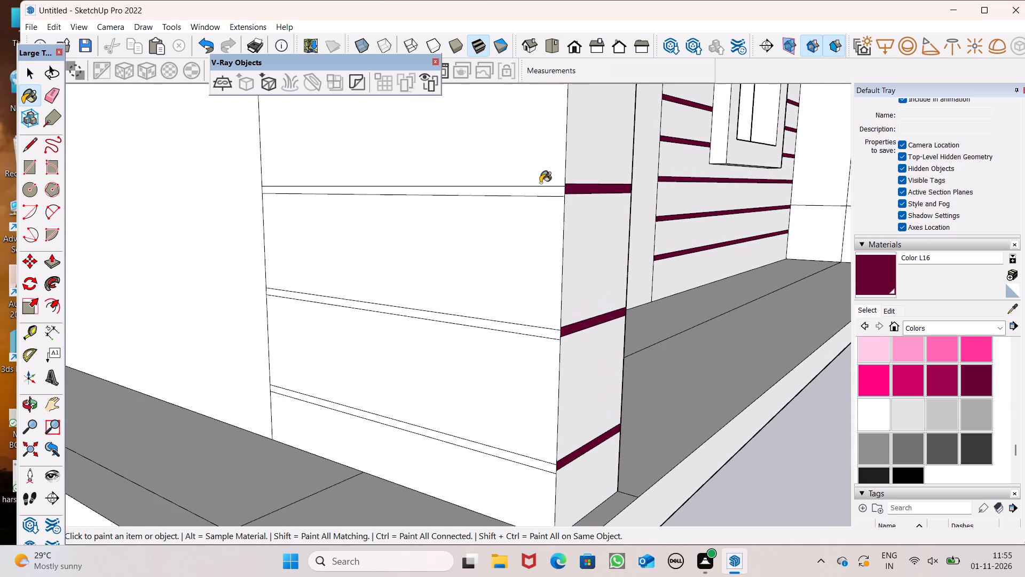
click(527, 191)
click(542, 332)
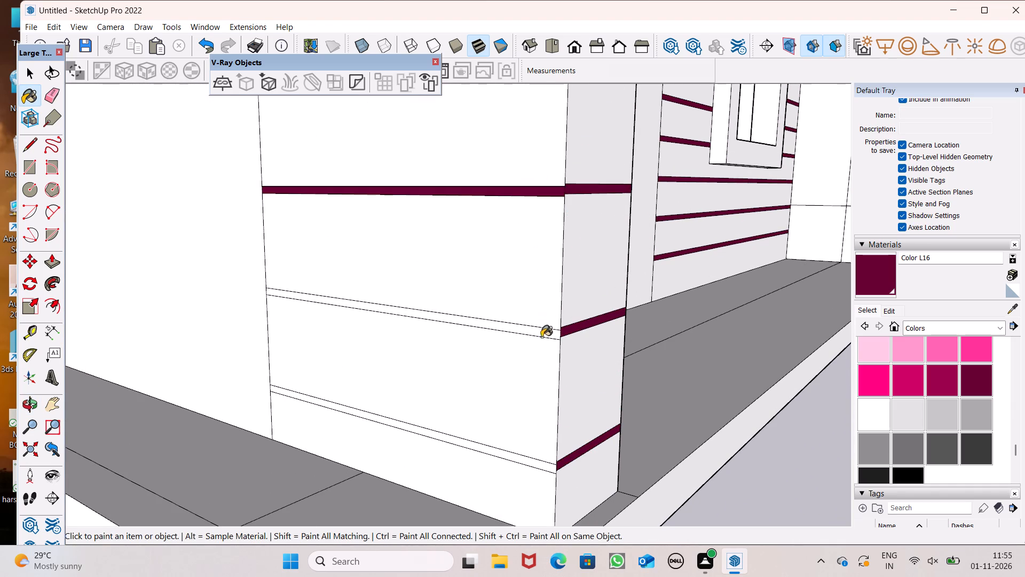
click(520, 459)
scroll(533, 361, down, 7)
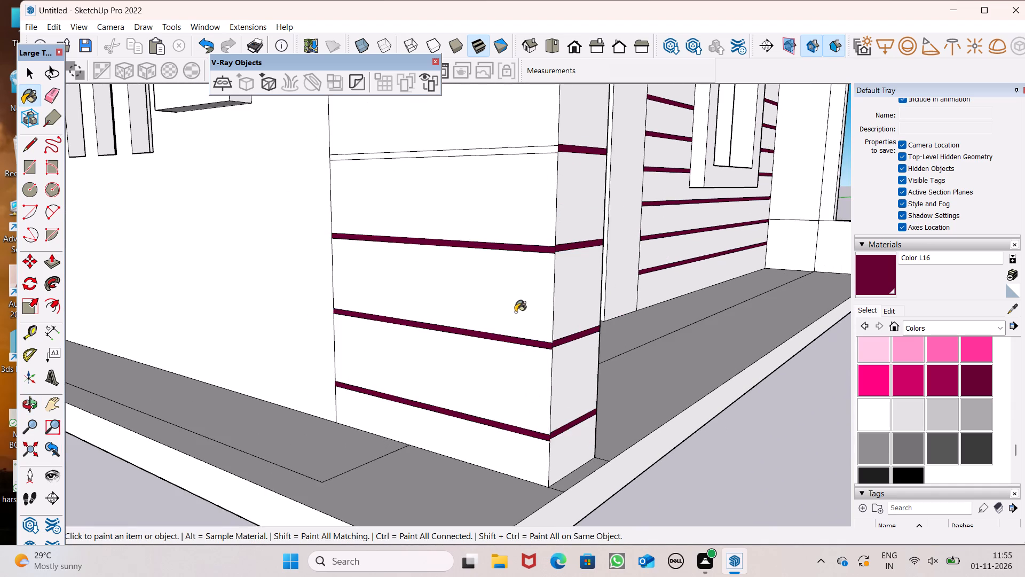
Paint the three middle groove strips on the corner column's wide side face with Color L16.
scroll(513, 359, down, 4)
scroll(492, 202, up, 7)
scroll(554, 168, up, 7)
click(552, 179)
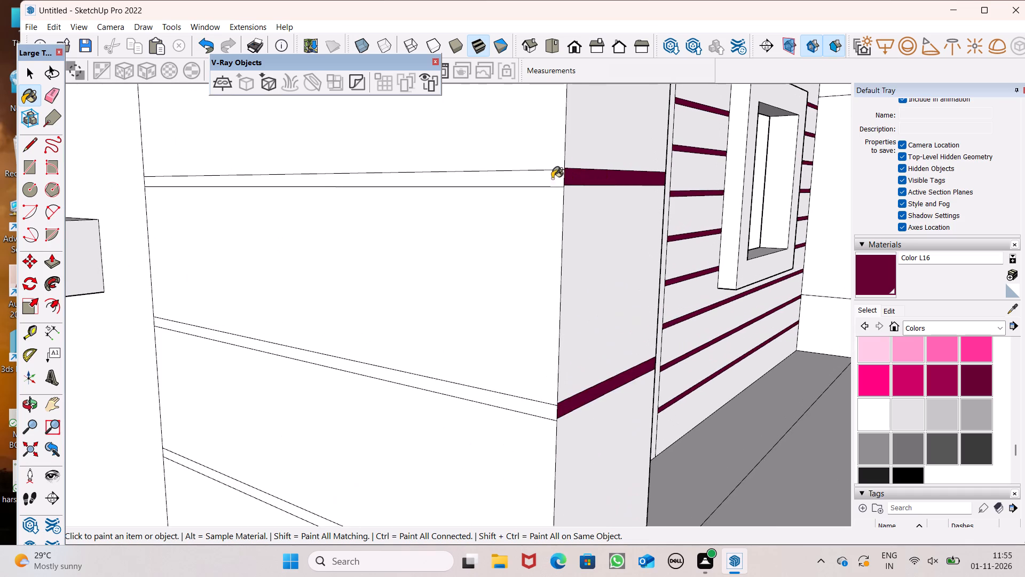
scroll(554, 137, down, 7)
scroll(512, 315, up, 5)
click(524, 271)
scroll(533, 185, down, 6)
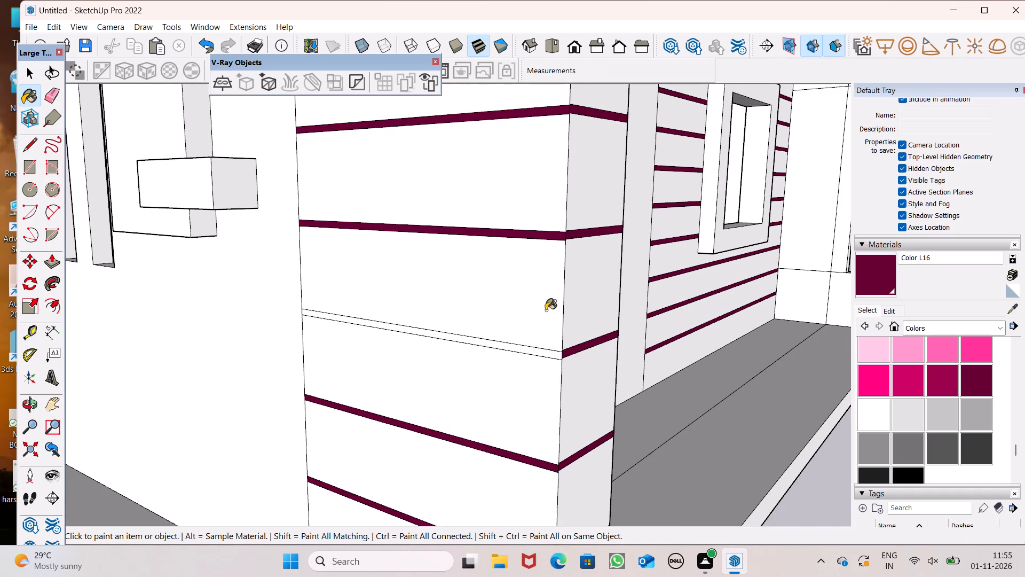
scroll(542, 352, up, 5)
click(548, 350)
scroll(590, 436, down, 7)
Paint the top two groove strips on the corner column's wide side face with Color L16.
scroll(588, 319, down, 3)
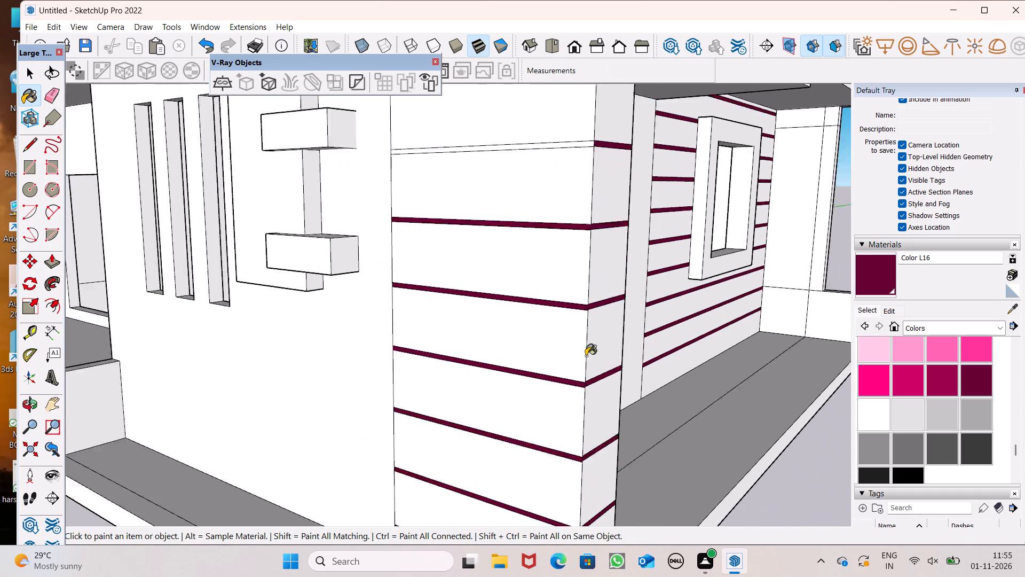
scroll(586, 356, down, 4)
scroll(567, 209, up, 3)
scroll(560, 136, up, 5)
click(563, 147)
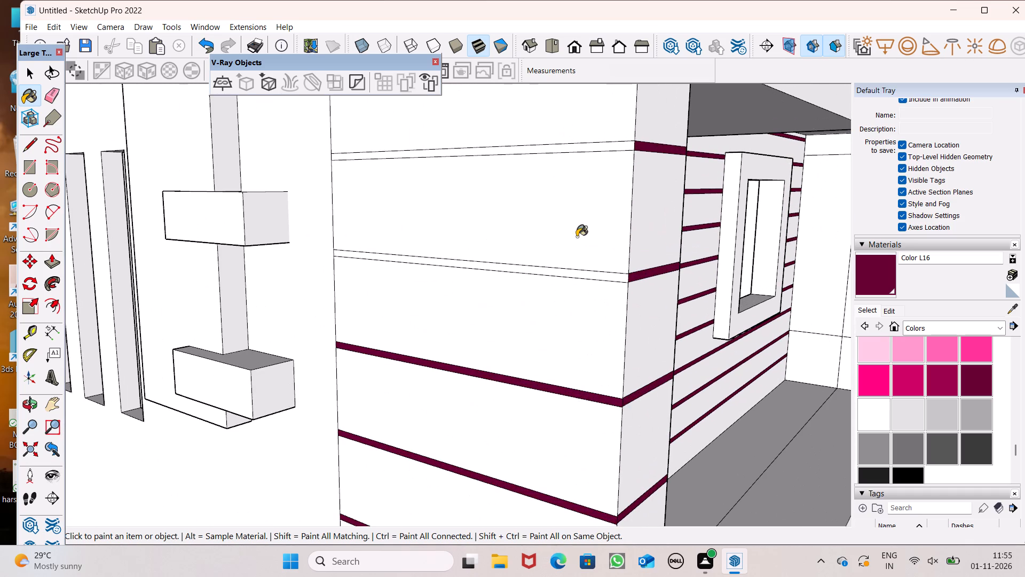
click(575, 272)
scroll(560, 116, down, 8)
key(space)
scroll(539, 302, down, 4)
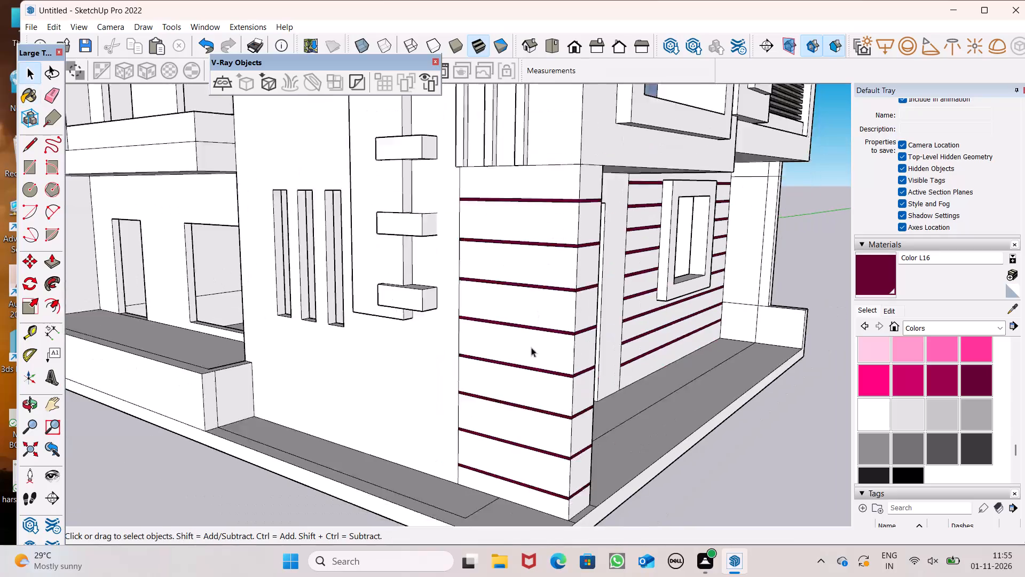
Examine the house from both facades, from the painted grooves round to the ground-floor veranda with its end pillar.
scroll(531, 347, down, 3)
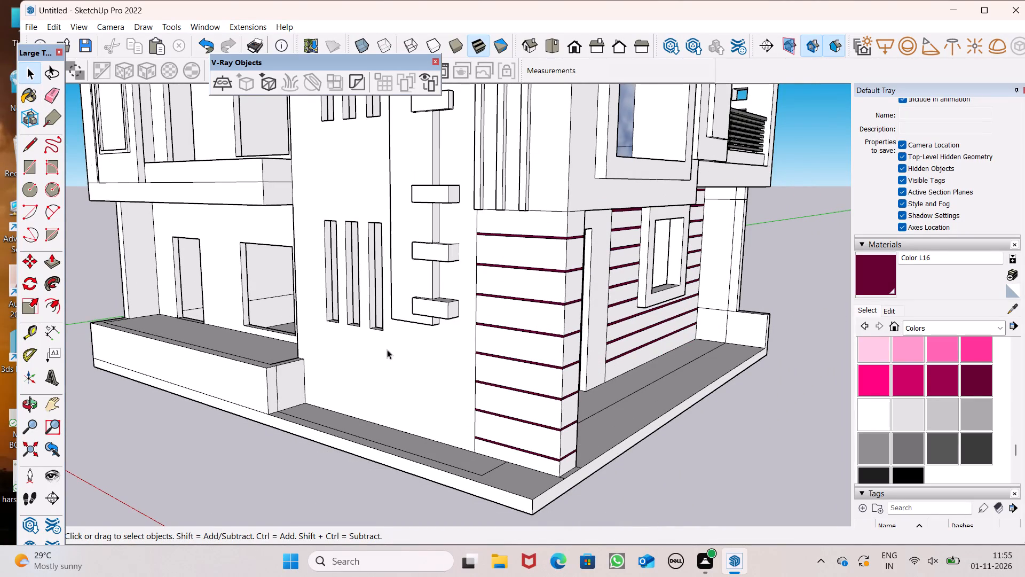
middle_drag(414, 336, 472, 344)
scroll(470, 343, down, 6)
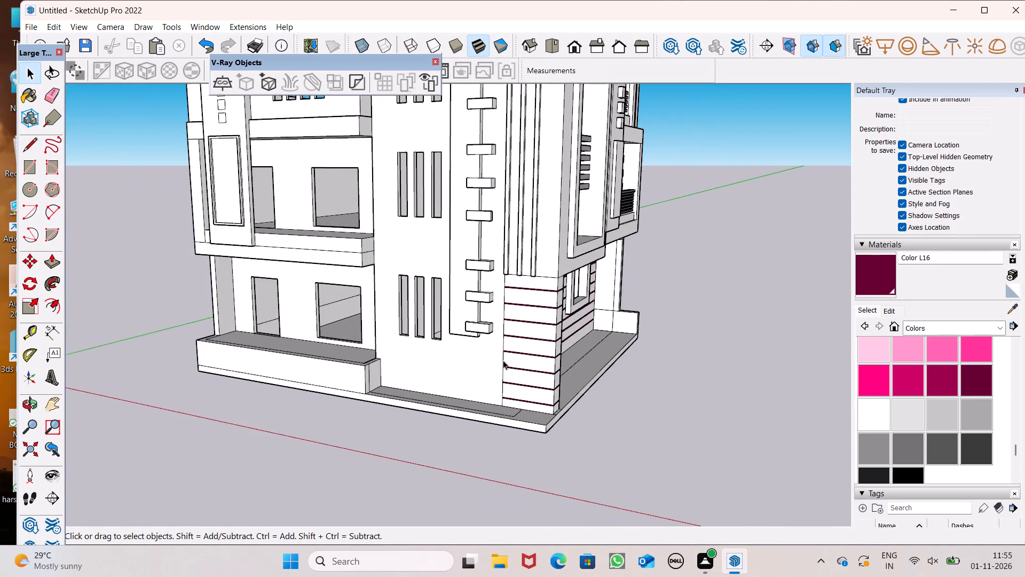
middle_drag(503, 360, 157, 305)
scroll(256, 419, up, 1)
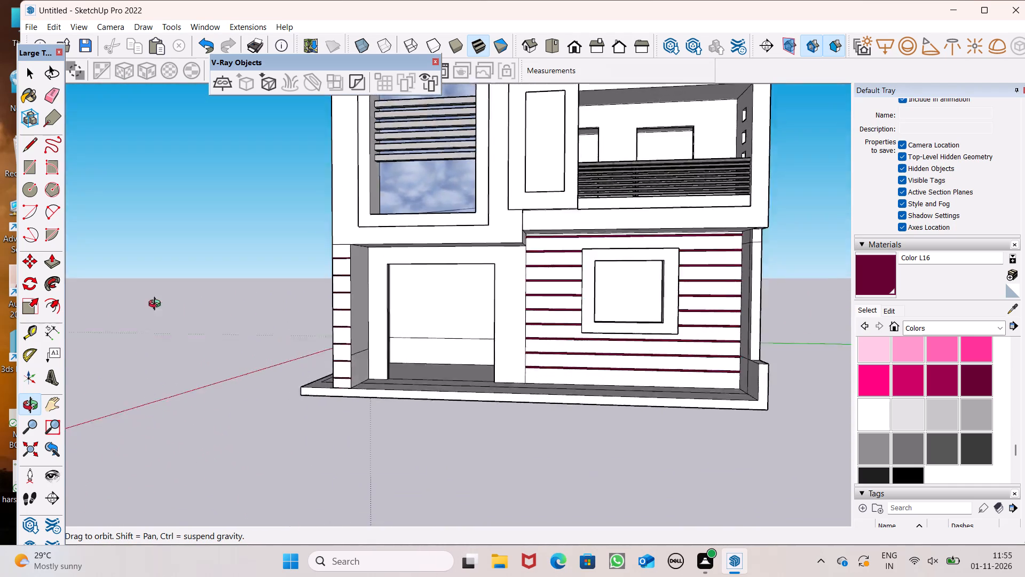
middle_drag(157, 305, 90, 487)
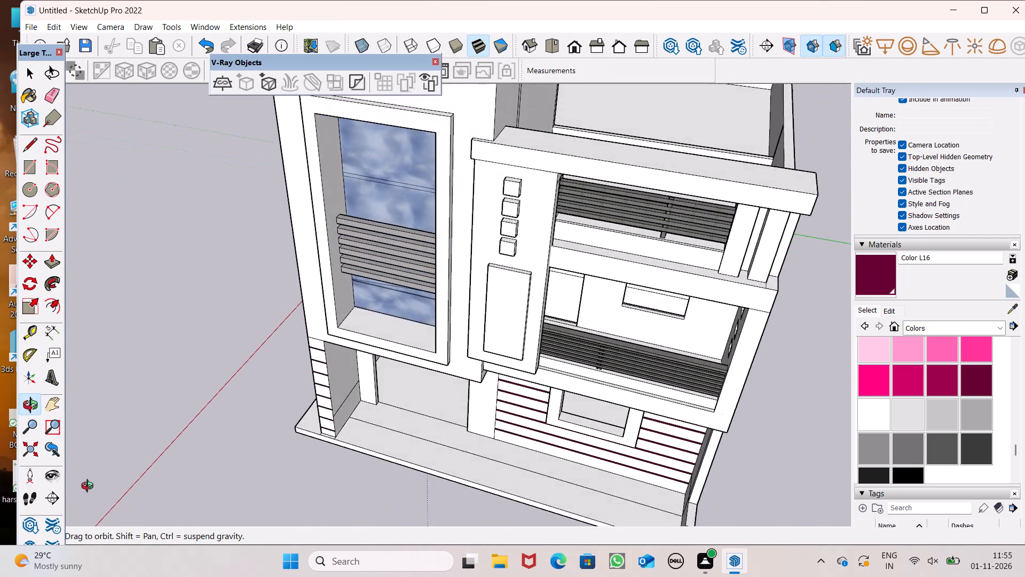
middle_drag(90, 487, 109, 509)
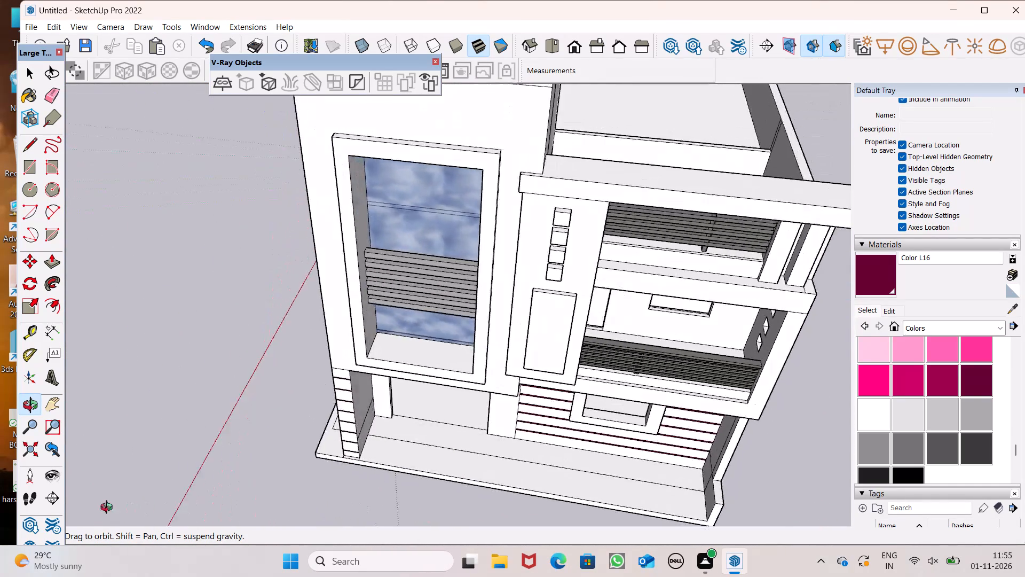
middle_drag(109, 509, 225, 372)
scroll(283, 203, down, 5)
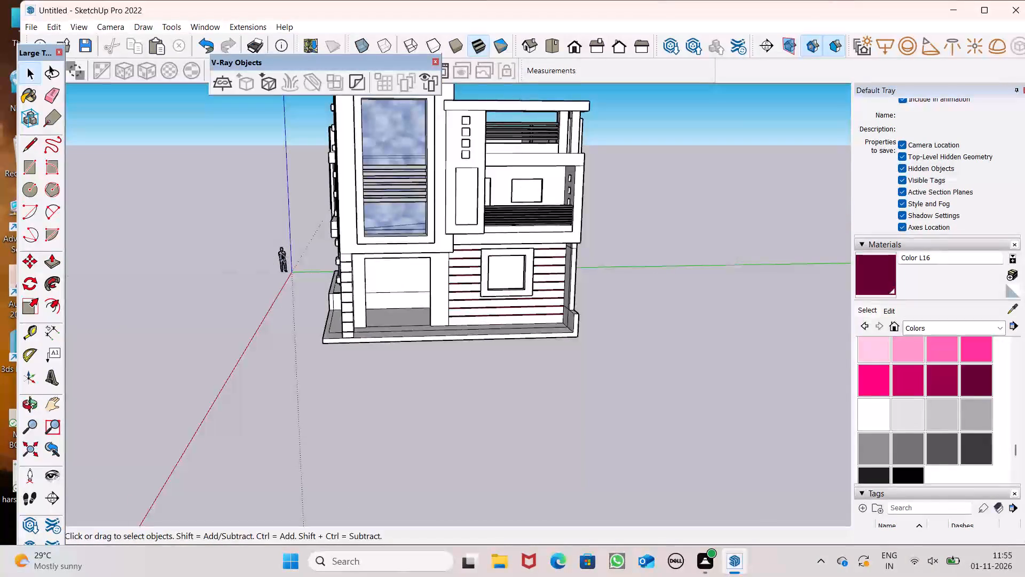
scroll(280, 255, down, 2)
scroll(463, 207, up, 4)
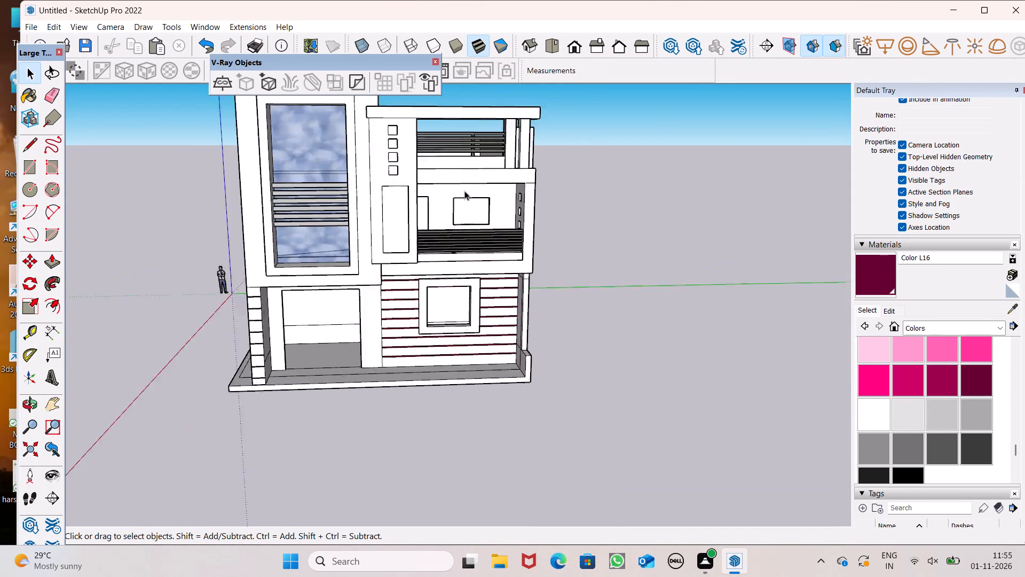
scroll(464, 191, up, 3)
scroll(464, 191, down, 7)
middle_drag(387, 262, 672, 286)
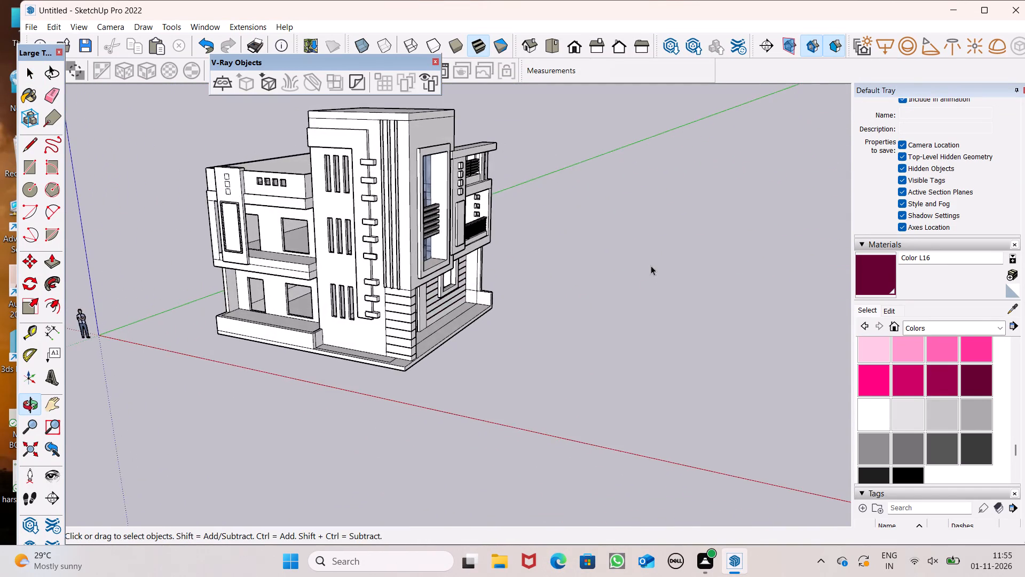
scroll(650, 265, down, 3)
scroll(520, 289, down, 1)
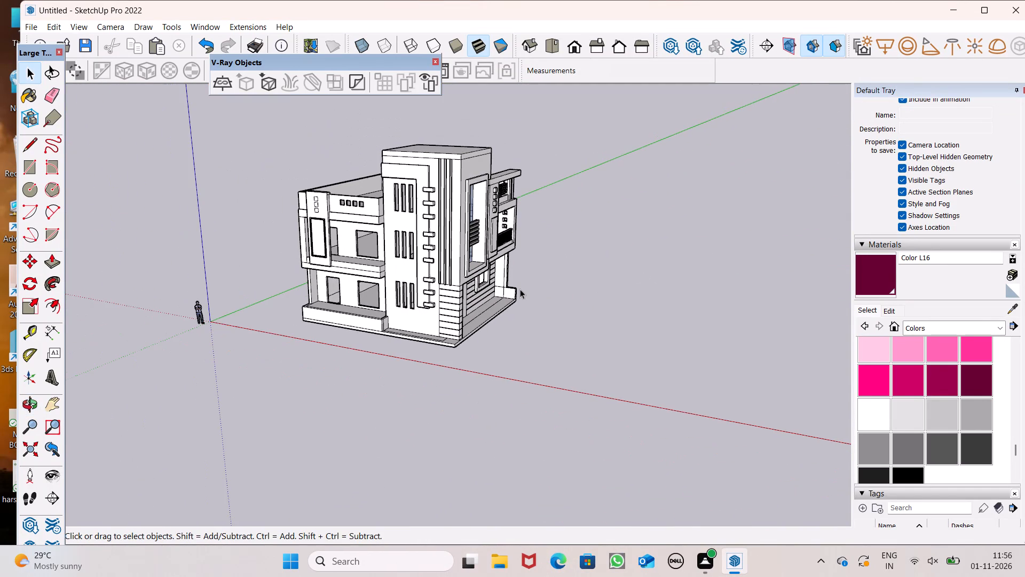
scroll(322, 261, up, 6)
scroll(335, 295, down, 4)
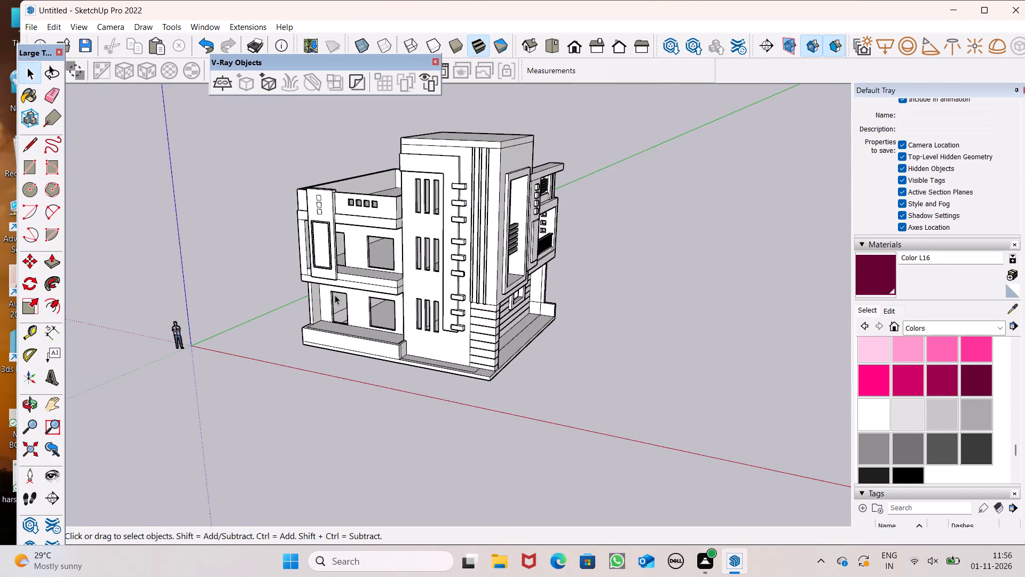
middle_drag(320, 335, 419, 410)
scroll(351, 364, up, 2)
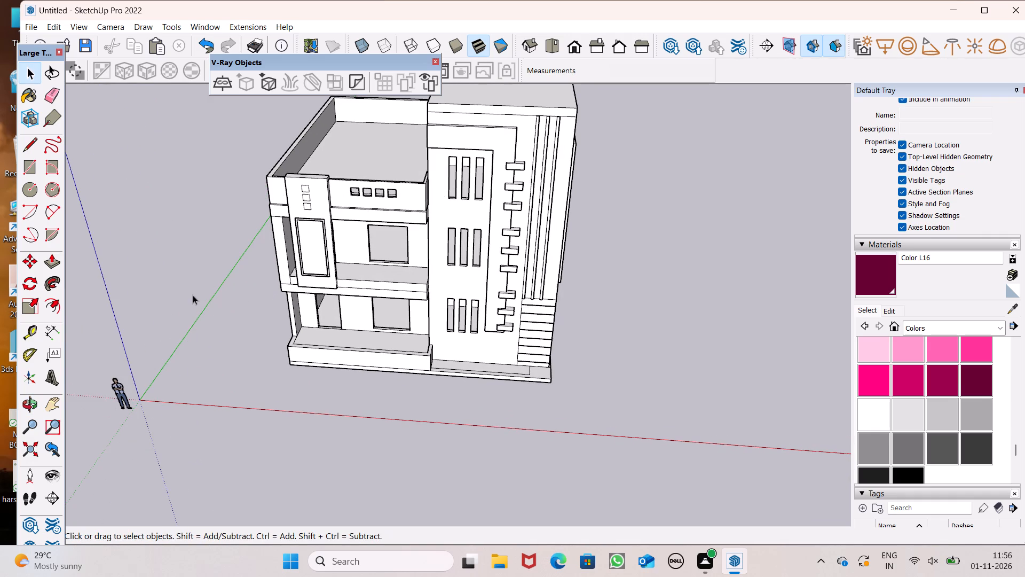
middle_drag(224, 342, 249, 388)
scroll(269, 369, up, 5)
middle_drag(350, 377, 350, 361)
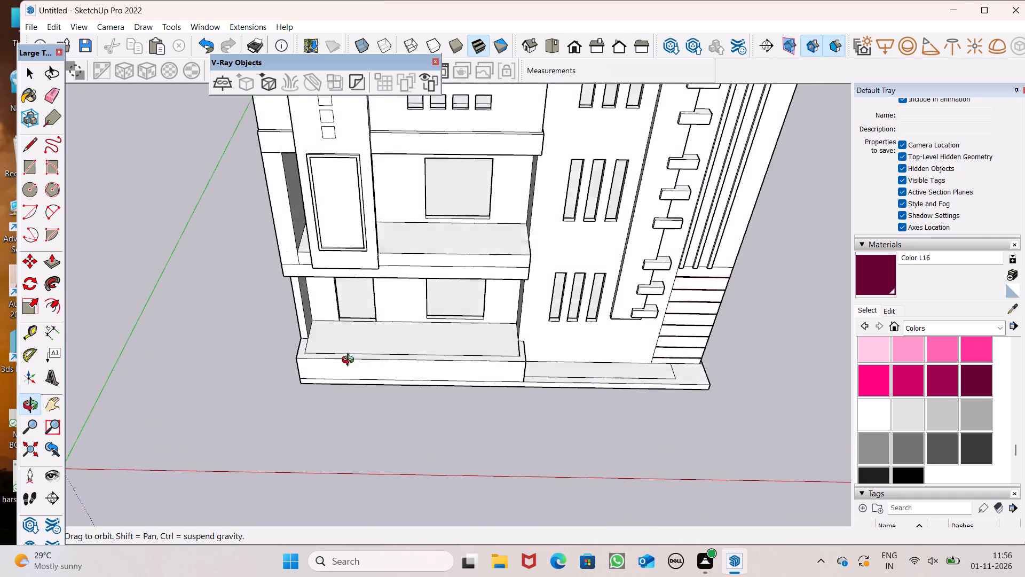
middle_drag(350, 361, 401, 269)
scroll(401, 270, up, 1)
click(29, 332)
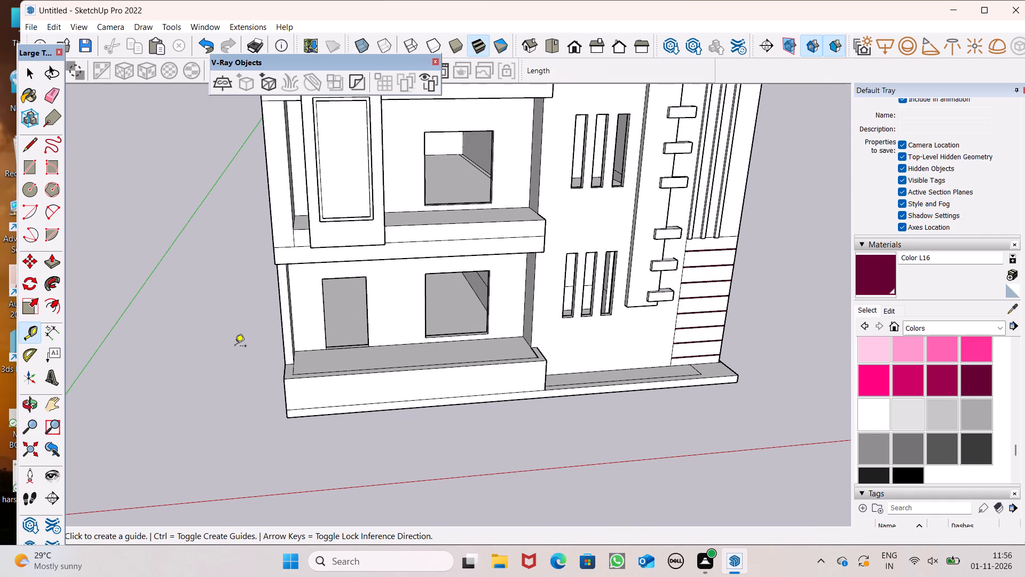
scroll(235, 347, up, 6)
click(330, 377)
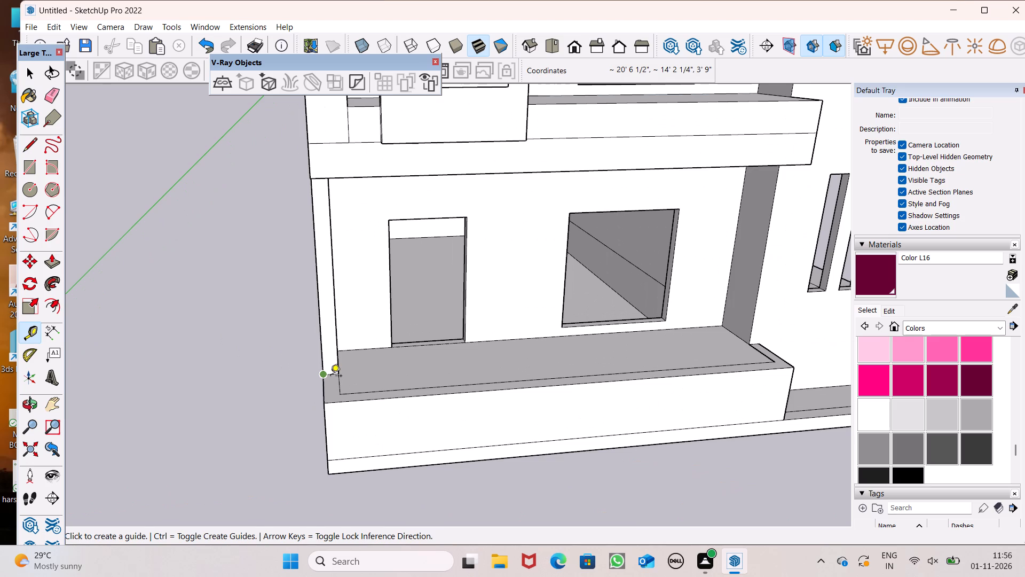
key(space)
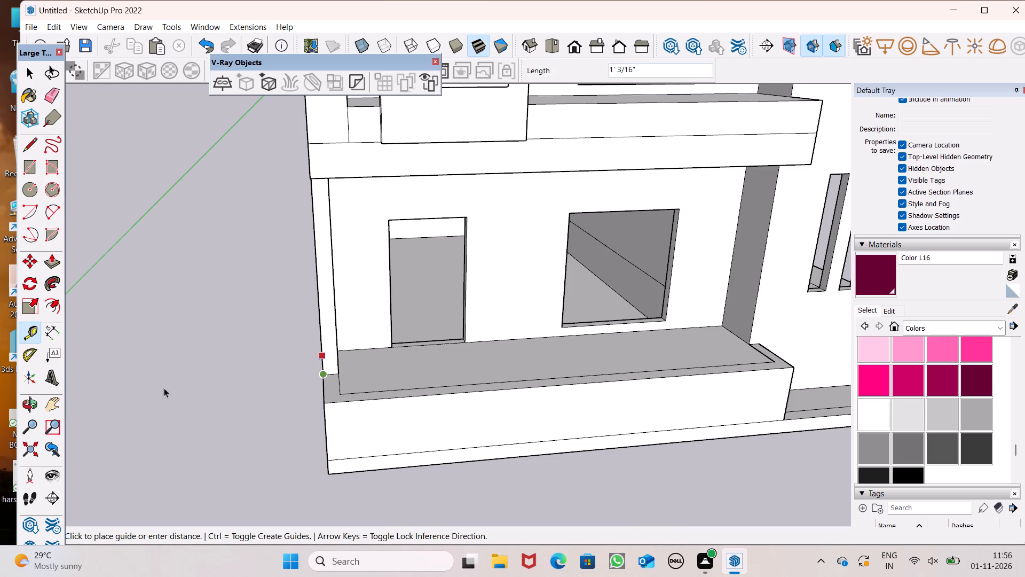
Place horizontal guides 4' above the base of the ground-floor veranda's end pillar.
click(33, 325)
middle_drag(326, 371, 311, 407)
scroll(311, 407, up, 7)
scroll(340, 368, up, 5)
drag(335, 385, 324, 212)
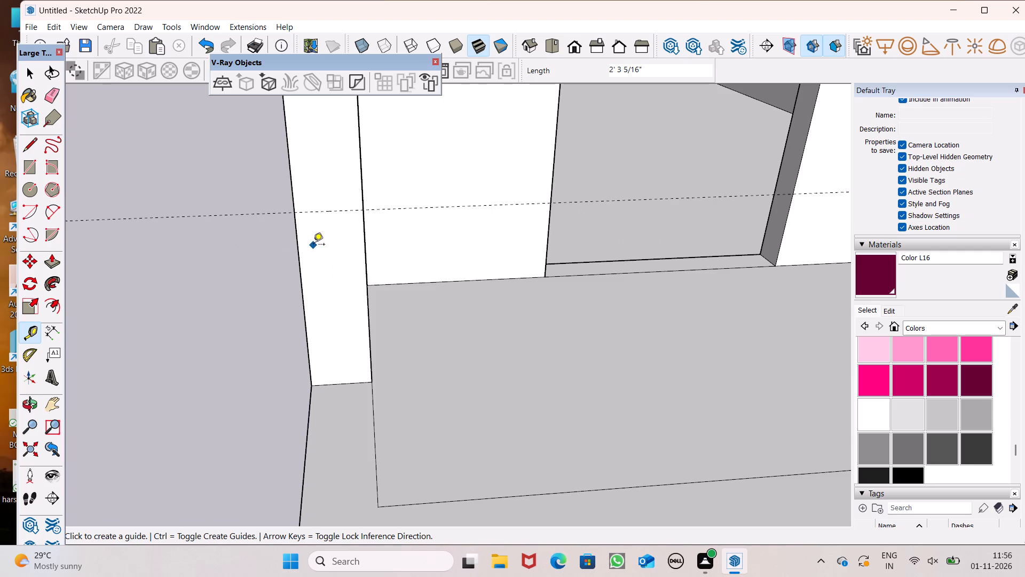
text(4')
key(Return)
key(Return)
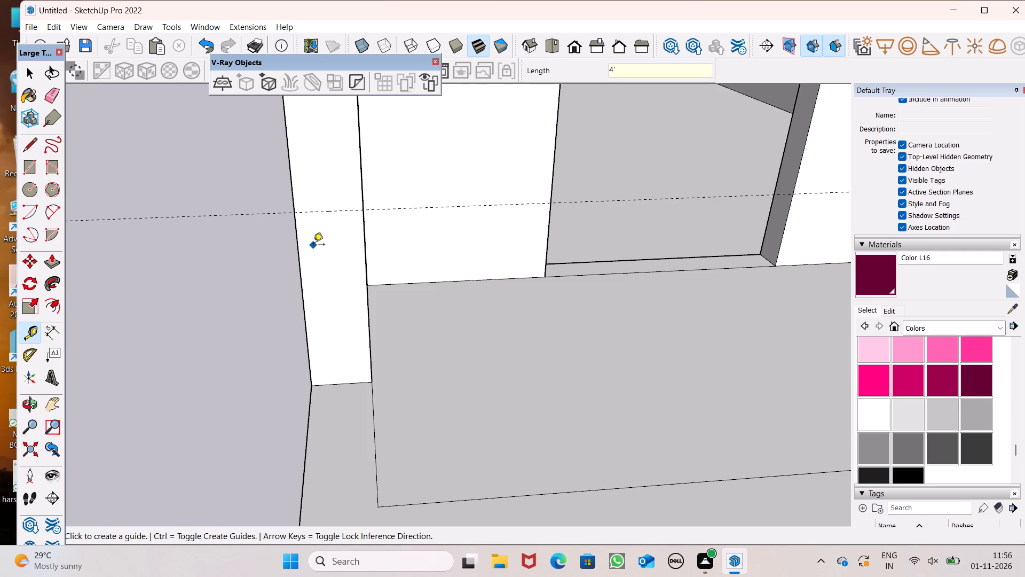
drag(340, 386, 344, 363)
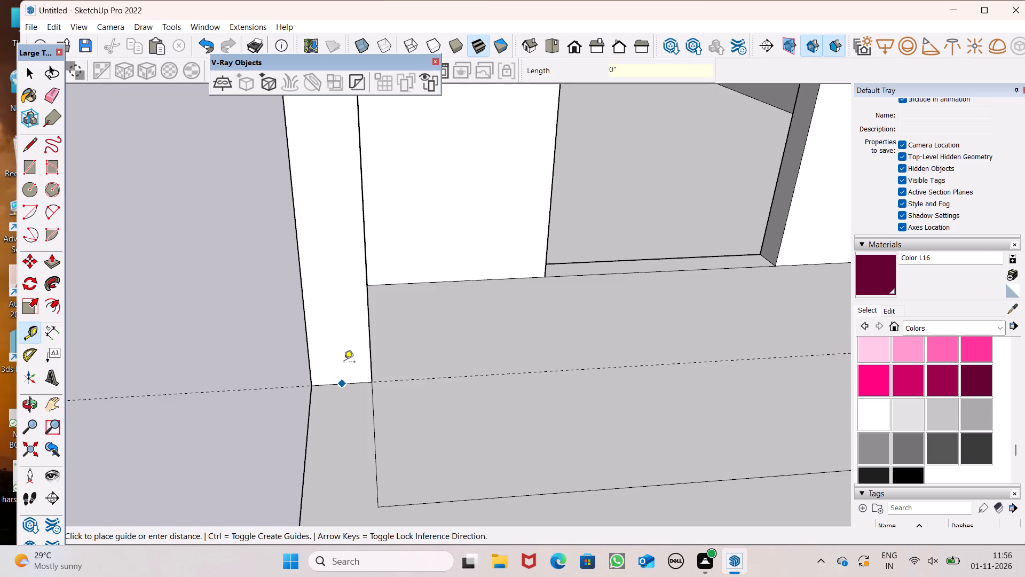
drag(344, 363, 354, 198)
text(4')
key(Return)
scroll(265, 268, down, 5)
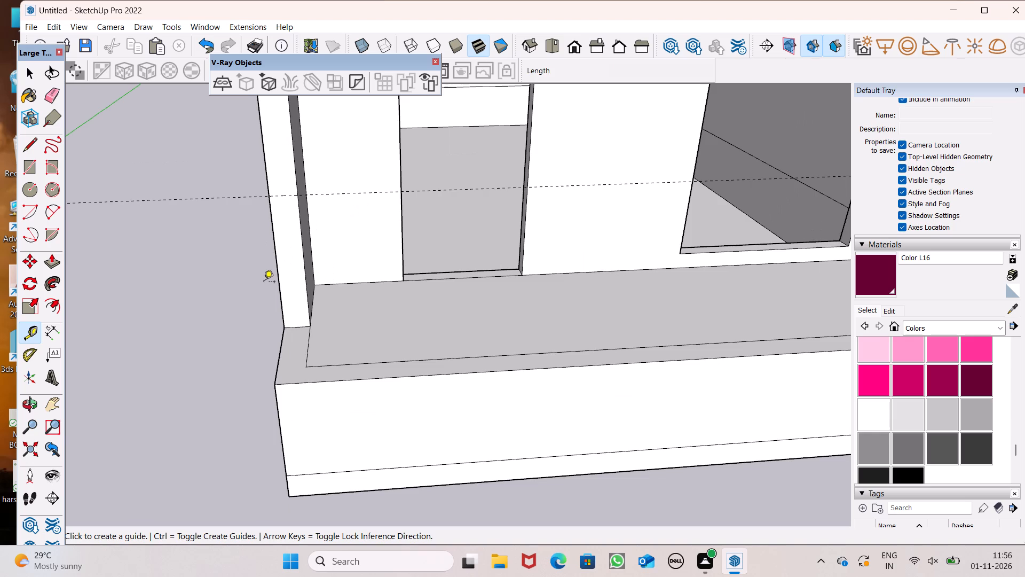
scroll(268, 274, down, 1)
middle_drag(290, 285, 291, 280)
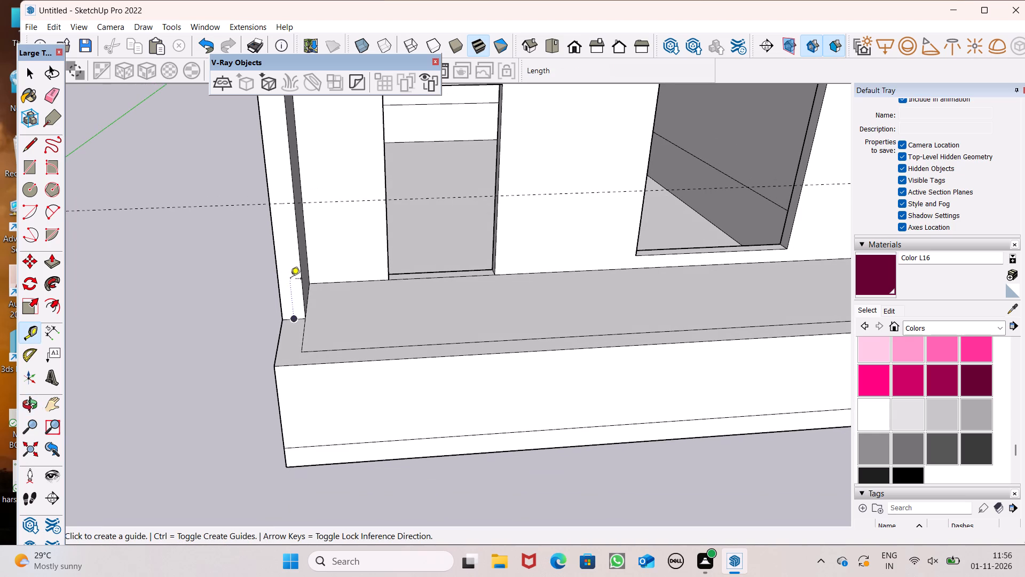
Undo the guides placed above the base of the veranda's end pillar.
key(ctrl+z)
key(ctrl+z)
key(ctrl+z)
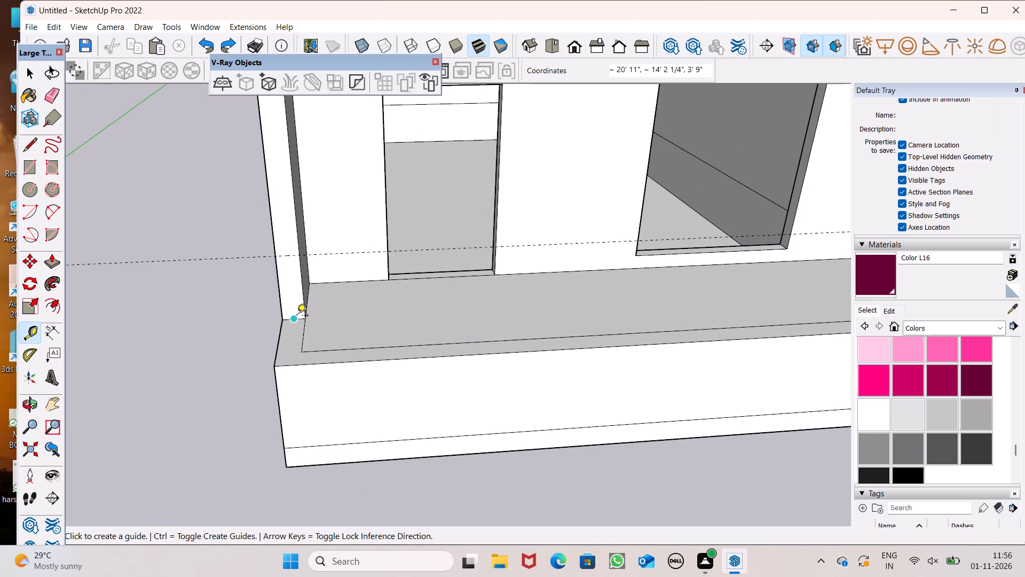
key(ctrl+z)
Place a horizontal guide 3' above the base of the ground-floor veranda's end pillar.
drag(295, 323, 290, 301)
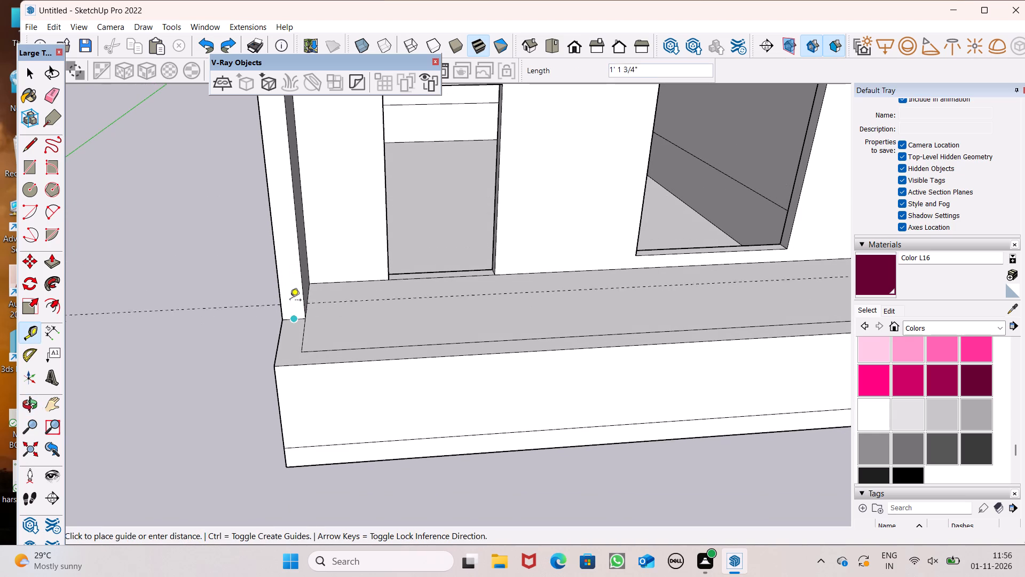
drag(290, 301, 292, 255)
text(3')
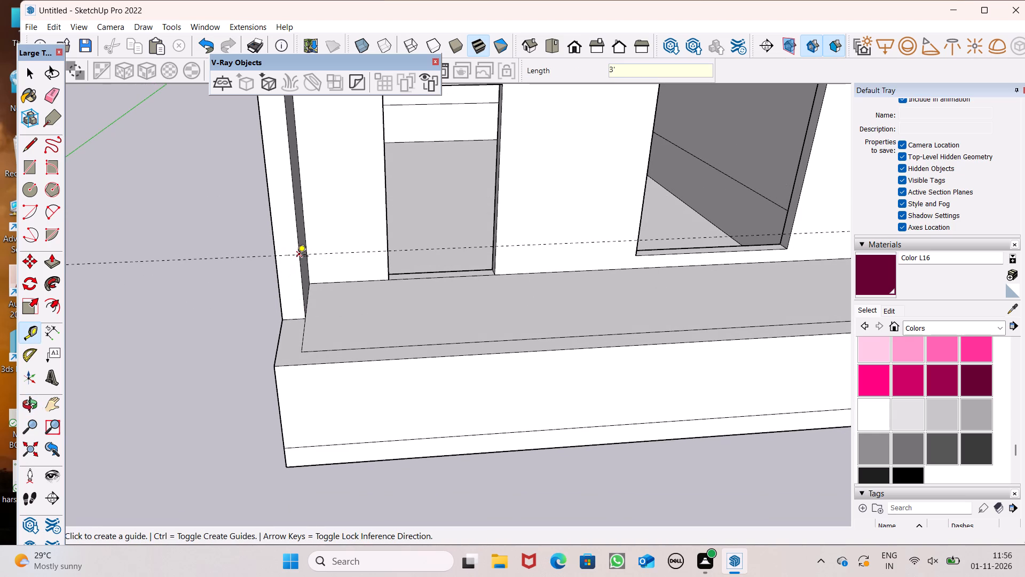
key(Return)
Draw a horizontal line across the end pillar's front face along the 3' guide.
click(26, 150)
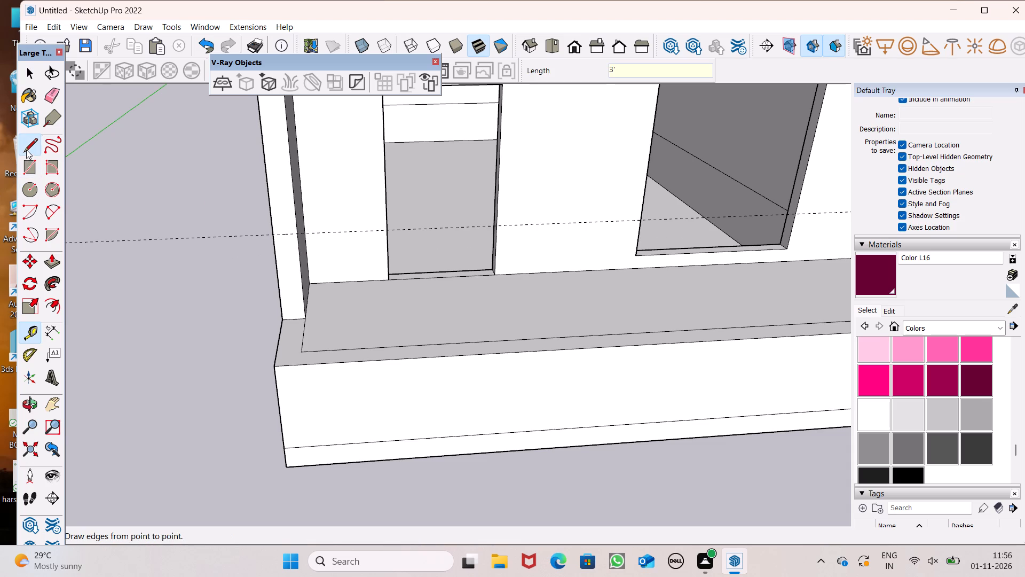
scroll(281, 248, up, 6)
scroll(247, 209, up, 6)
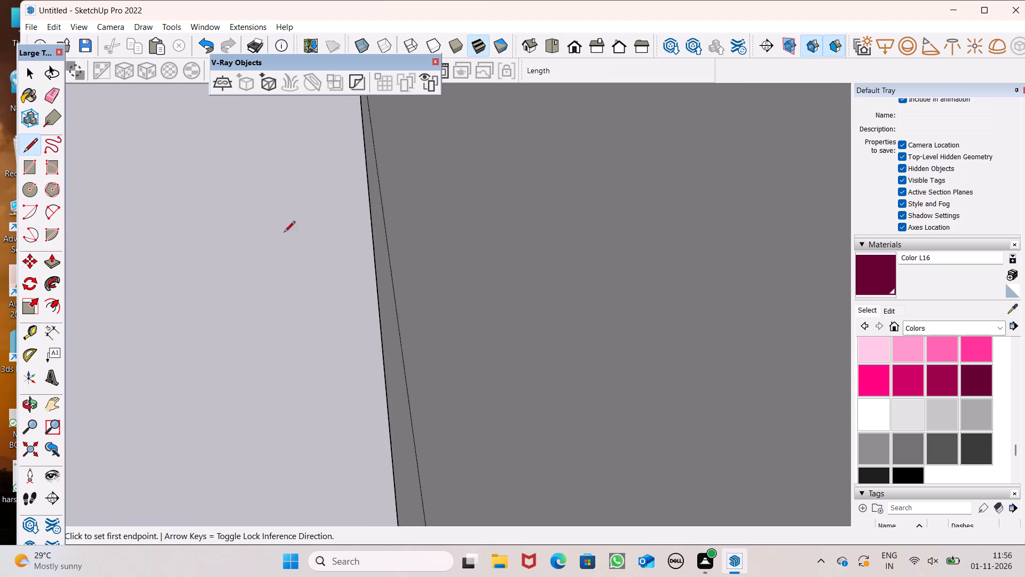
scroll(332, 239, down, 6)
scroll(362, 266, up, 4)
drag(365, 255, 370, 255)
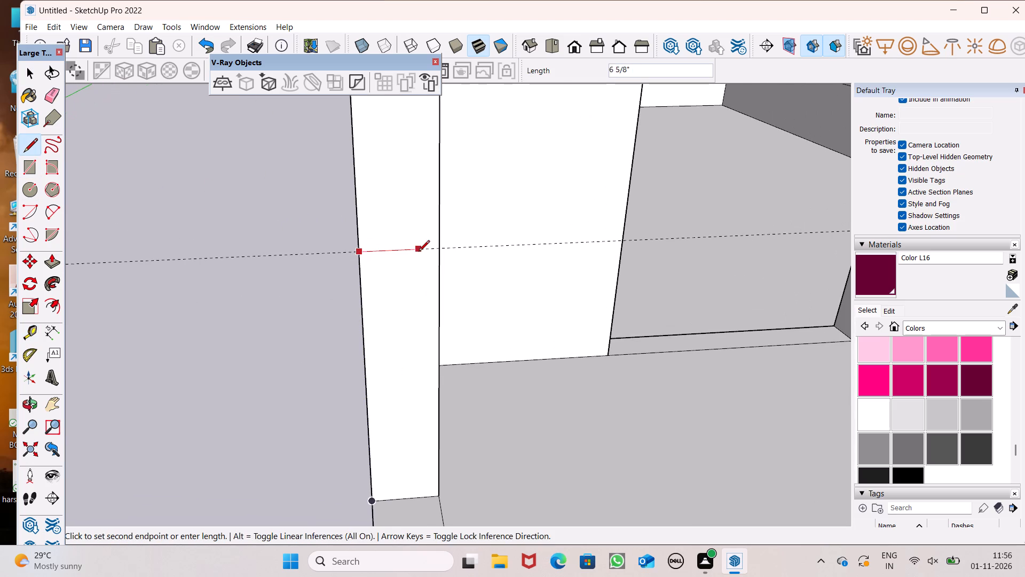
click(439, 246)
scroll(385, 212, down, 7)
key(space)
scroll(289, 214, down, 7)
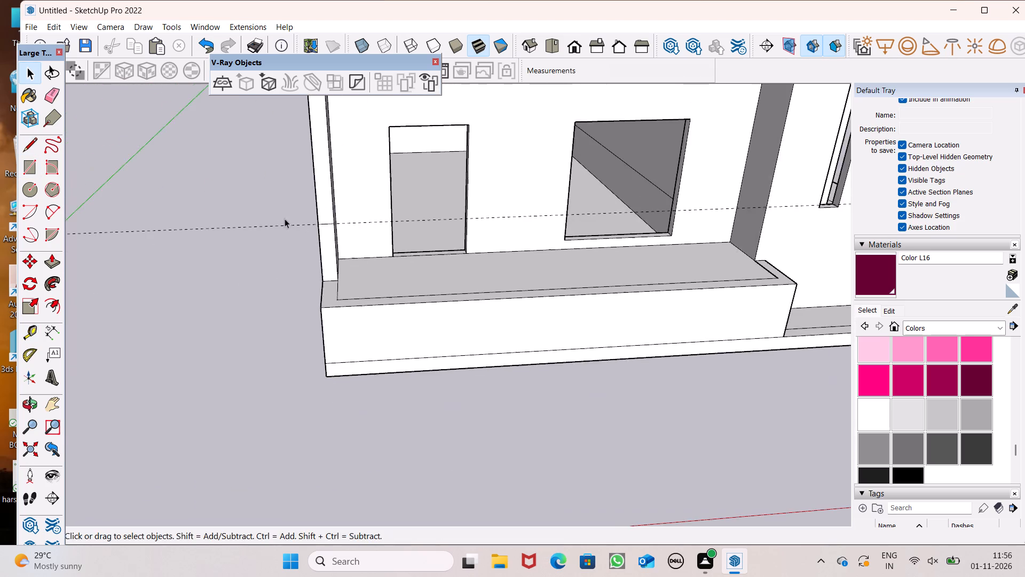
Erase the horizontal guide crossing the end pillar.
middle_drag(299, 261, 388, 292)
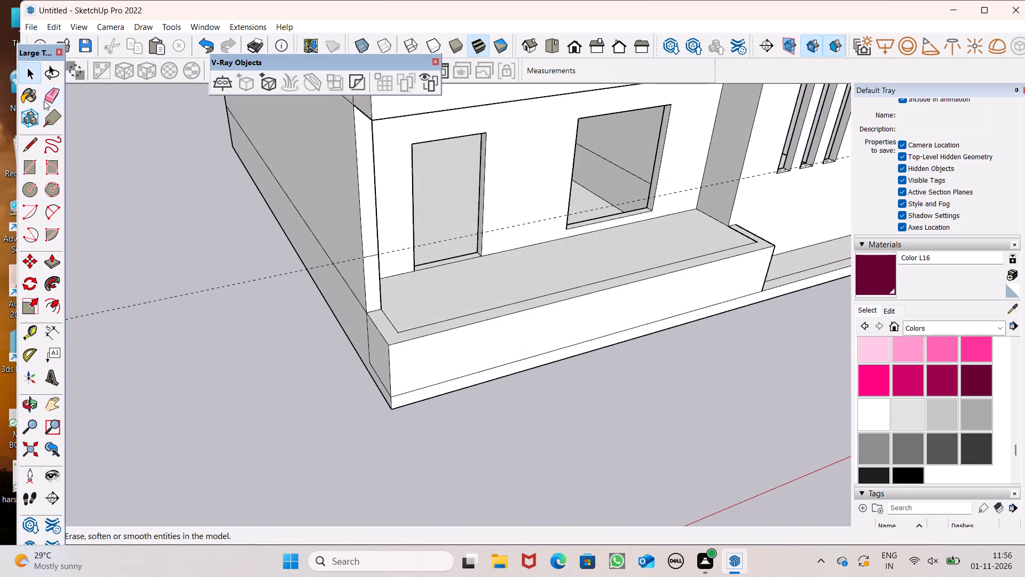
click(45, 93)
drag(123, 237, 127, 318)
middle_drag(179, 331, 168, 331)
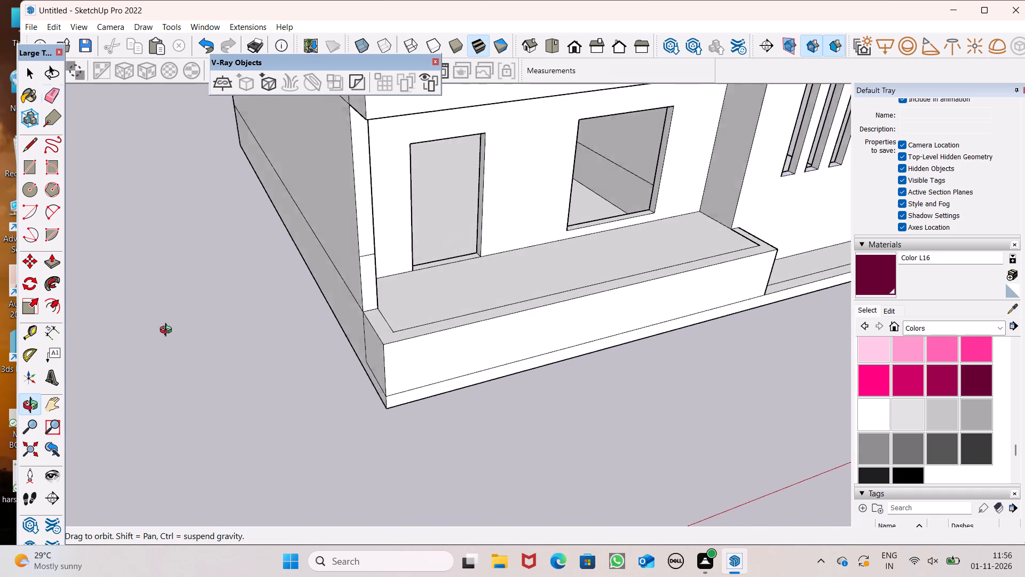
middle_drag(168, 331, 89, 299)
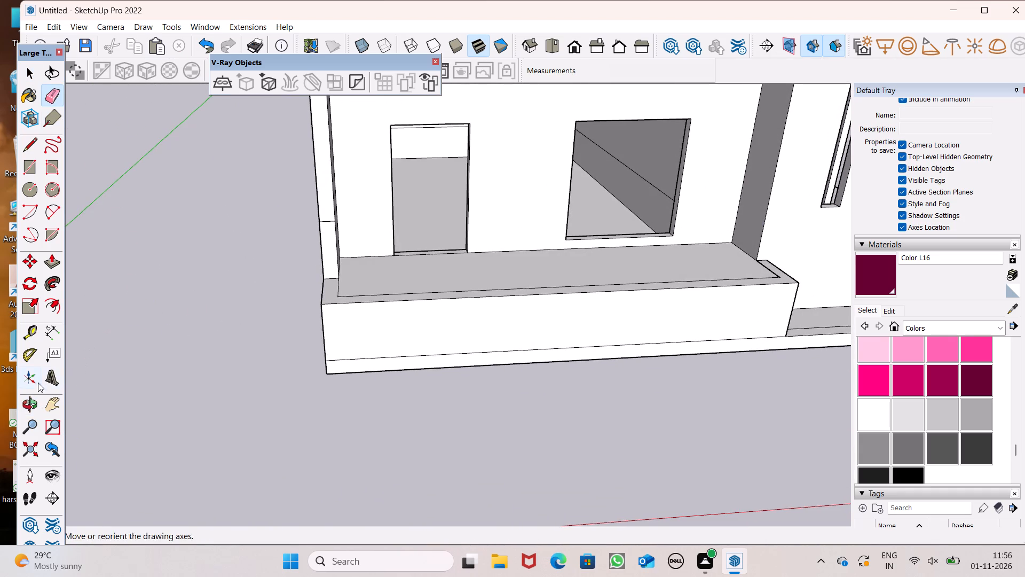
Draw a second horizontal line about 9" long across the end pillar, a short distance below the first line.
scroll(35, 385, down, 1)
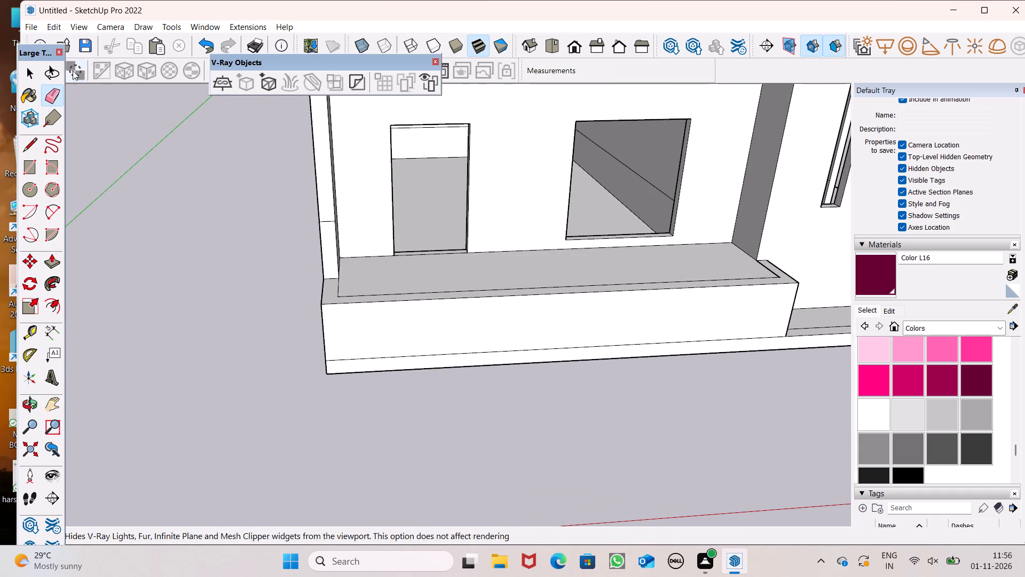
click(32, 172)
middle_drag(261, 292, 241, 274)
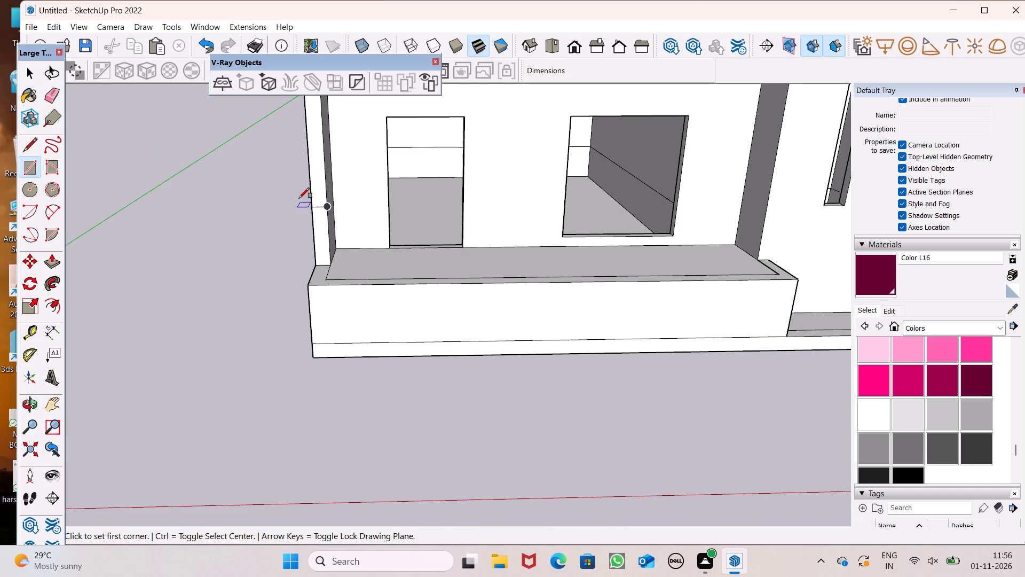
scroll(341, 201, up, 5)
click(26, 141)
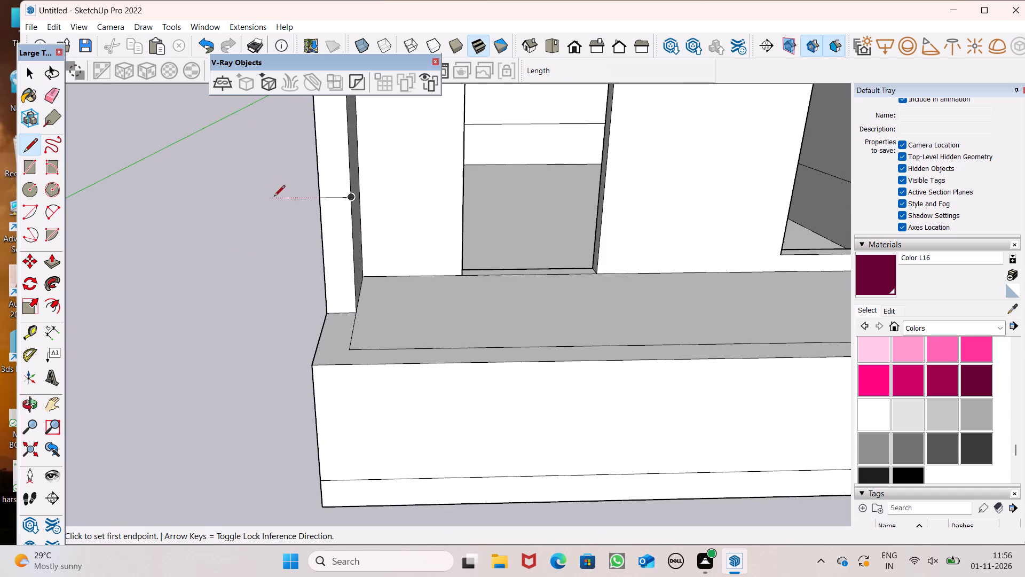
scroll(291, 212, up, 6)
scroll(335, 244, down, 6)
scroll(366, 237, up, 13)
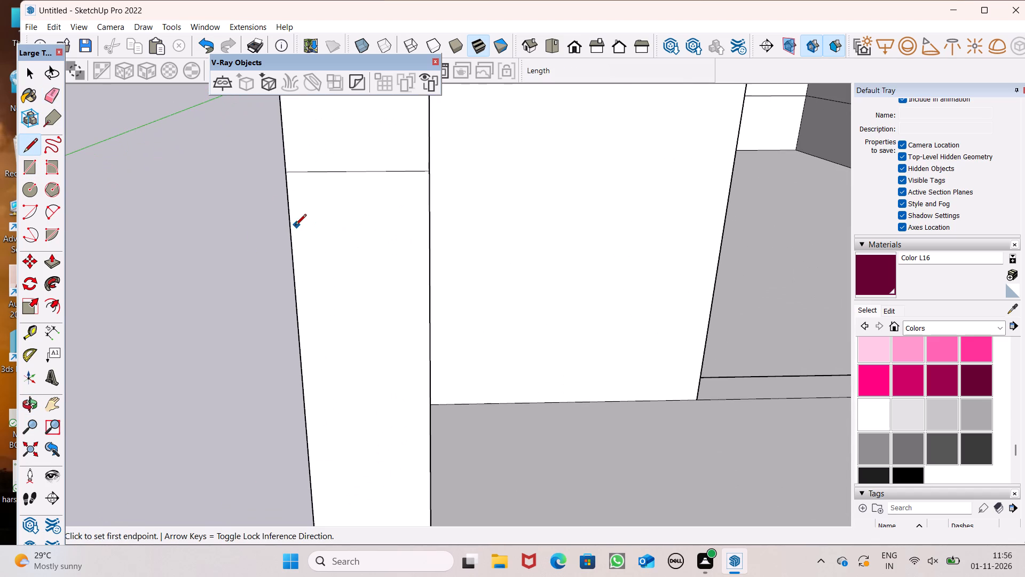
drag(291, 227, 301, 231)
click(429, 230)
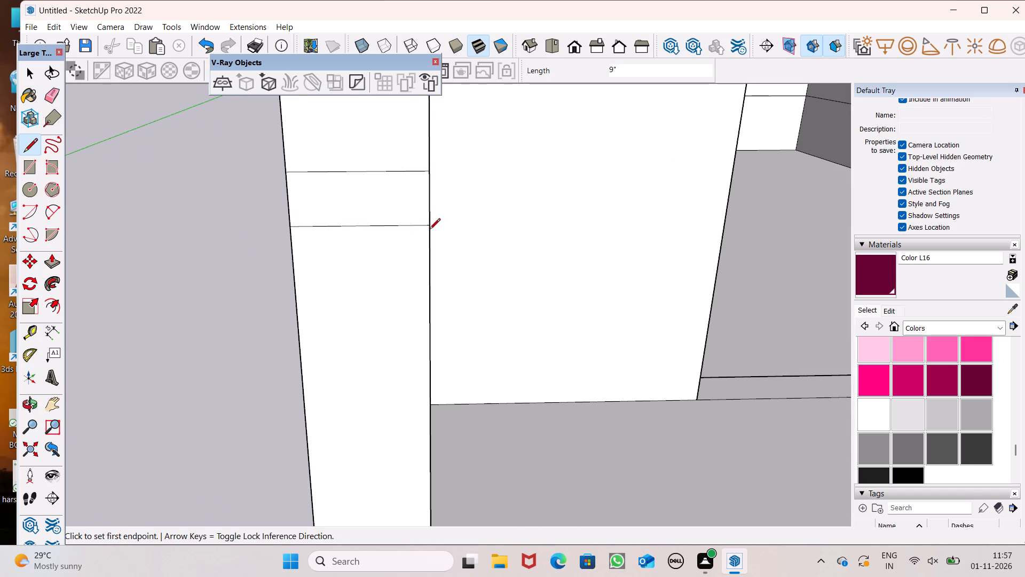
Draw a square of about 3 1/2" by 3 1/2" on the end pillar's front face, below the two horizontal lines.
click(34, 160)
scroll(248, 152, down, 4)
scroll(283, 245, up, 5)
scroll(273, 207, down, 2)
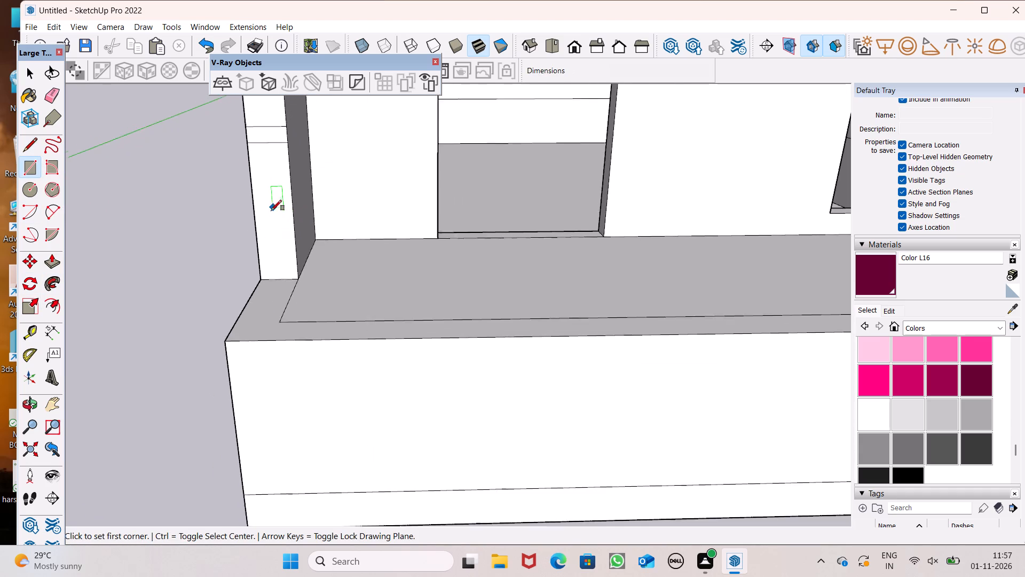
scroll(271, 210, down, 2)
middle_drag(252, 252, 271, 239)
scroll(266, 199, up, 4)
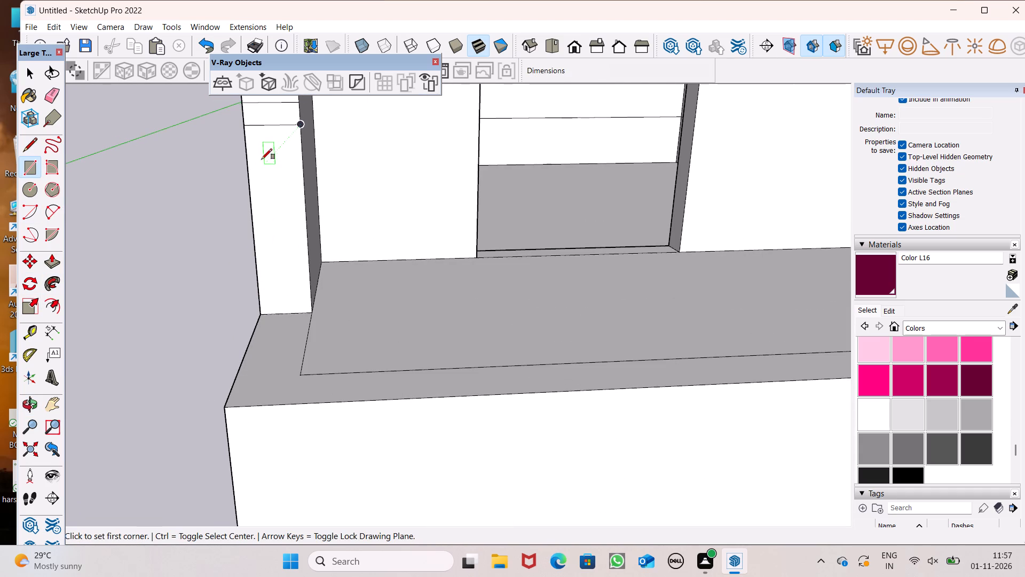
middle_drag(277, 186, 296, 169)
scroll(276, 209, down, 4)
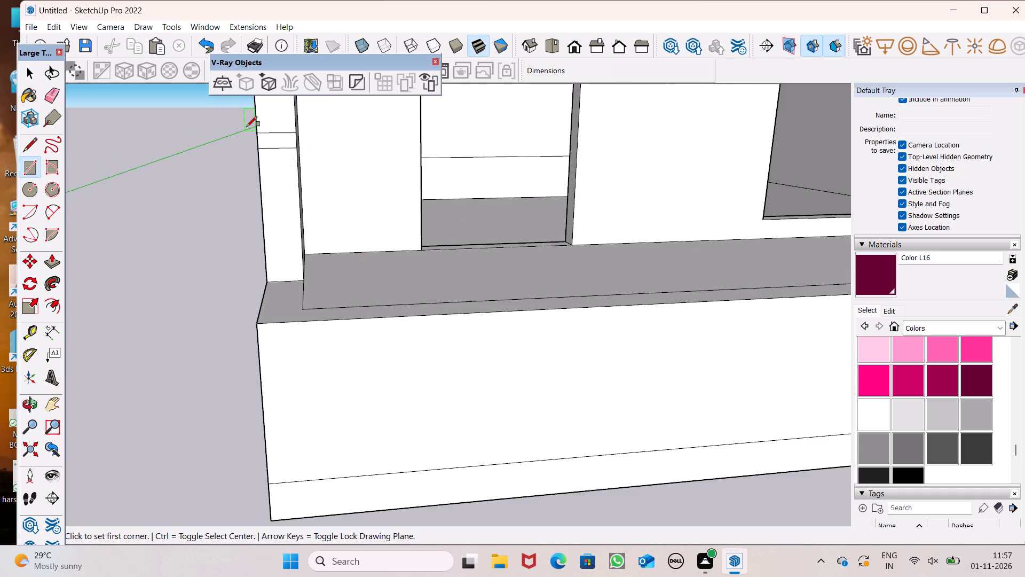
scroll(248, 126, up, 7)
scroll(265, 126, down, 7)
scroll(256, 204, up, 8)
middle_drag(274, 231, 273, 220)
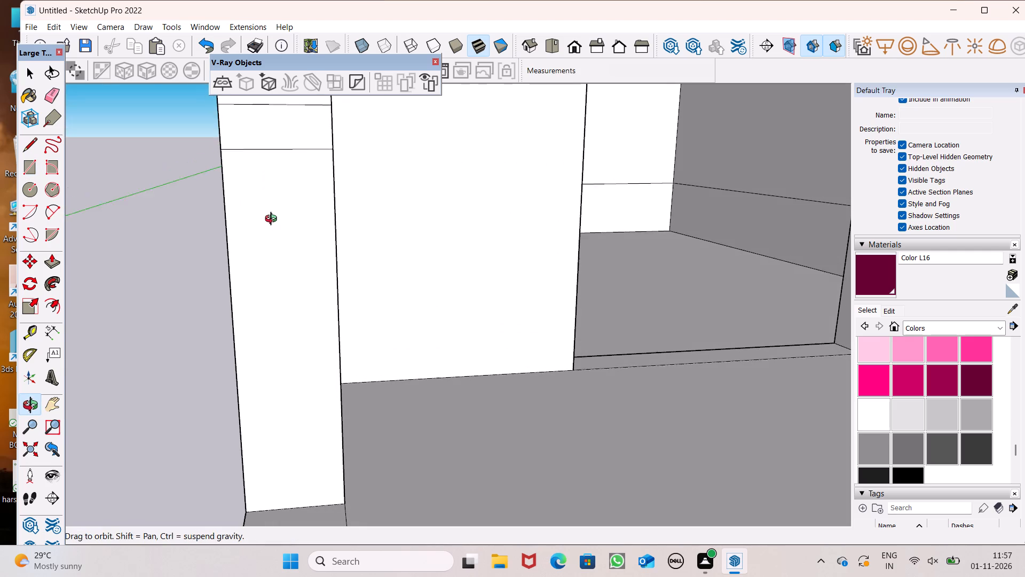
middle_drag(273, 220, 273, 219)
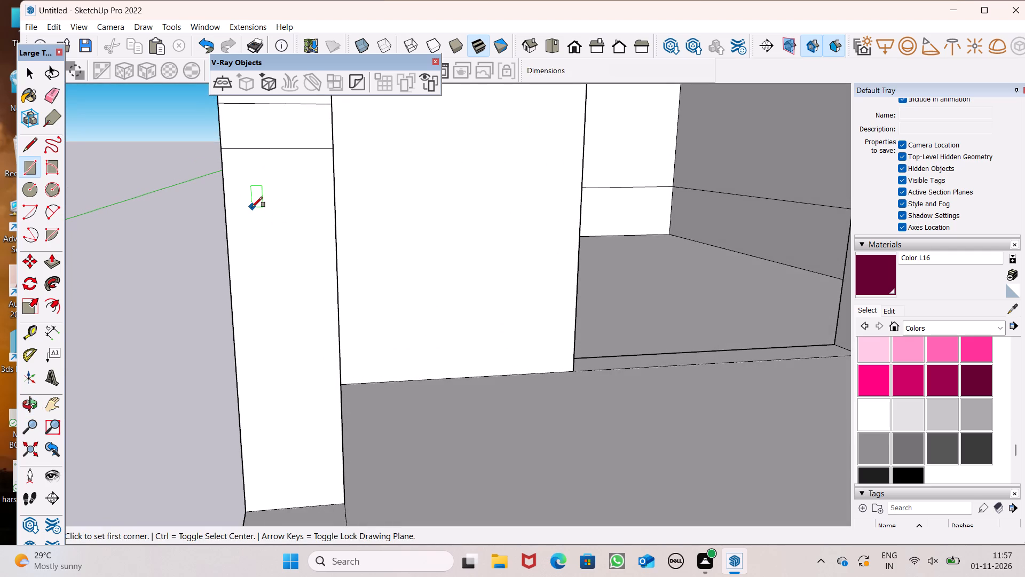
click(253, 207)
click(297, 245)
scroll(286, 241, down, 1)
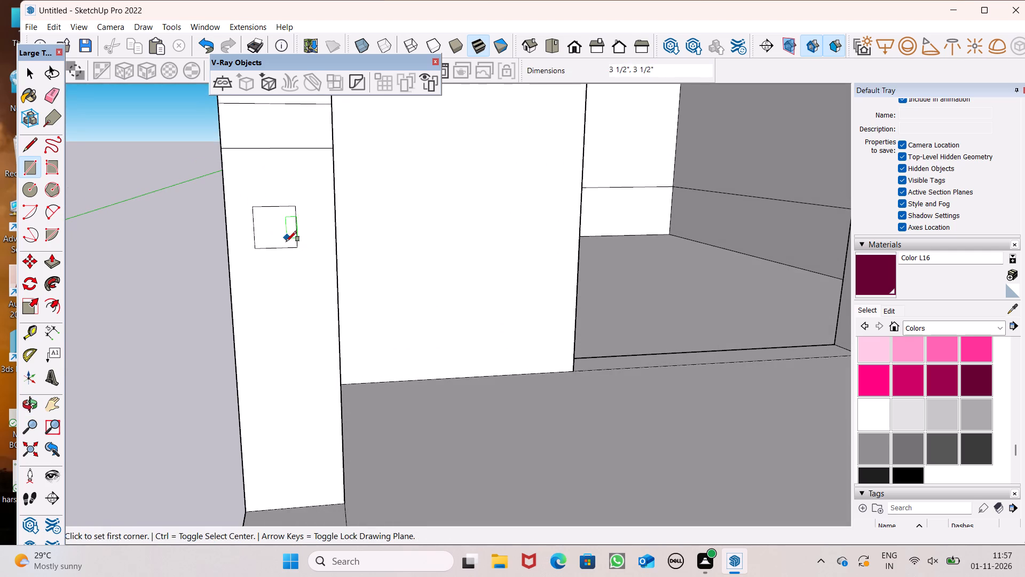
Move the square about 7/16" sideways to centre it on the end pillar's face.
key(space)
middle_drag(298, 277, 317, 285)
double_click(288, 246)
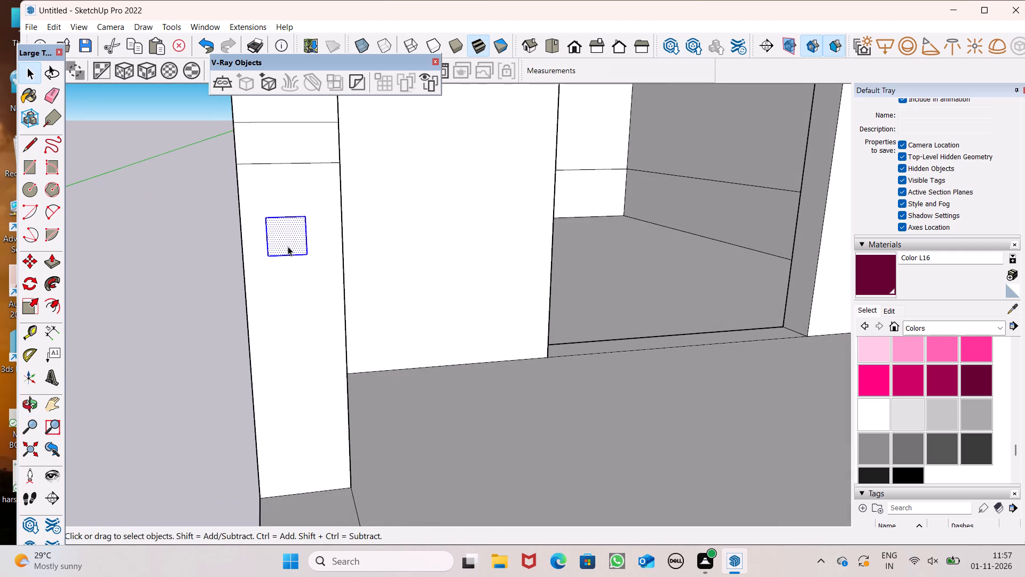
key(n)
key(BackSpace)
key(m)
key(Return)
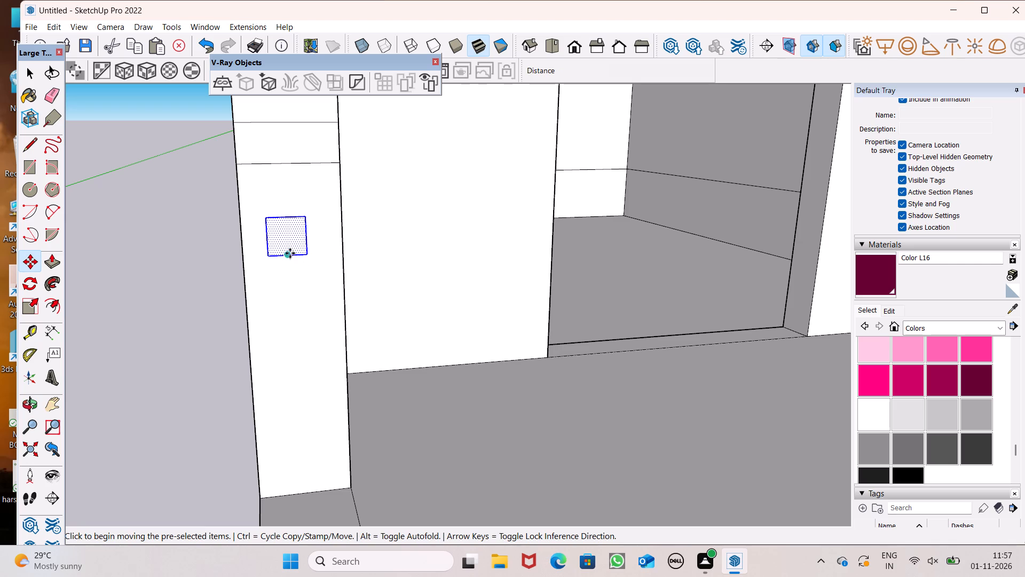
click(290, 241)
Copy the square about 6 9/16" down the end pillar and repeat the copy four times (*4).
scroll(302, 170, down, 7)
drag(295, 207, 297, 241)
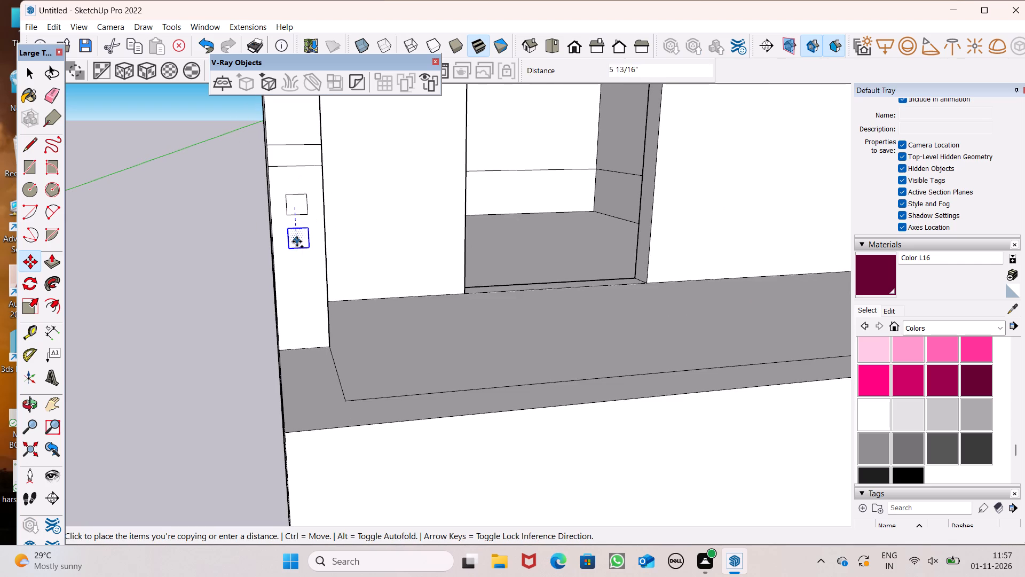
drag(297, 241, 297, 245)
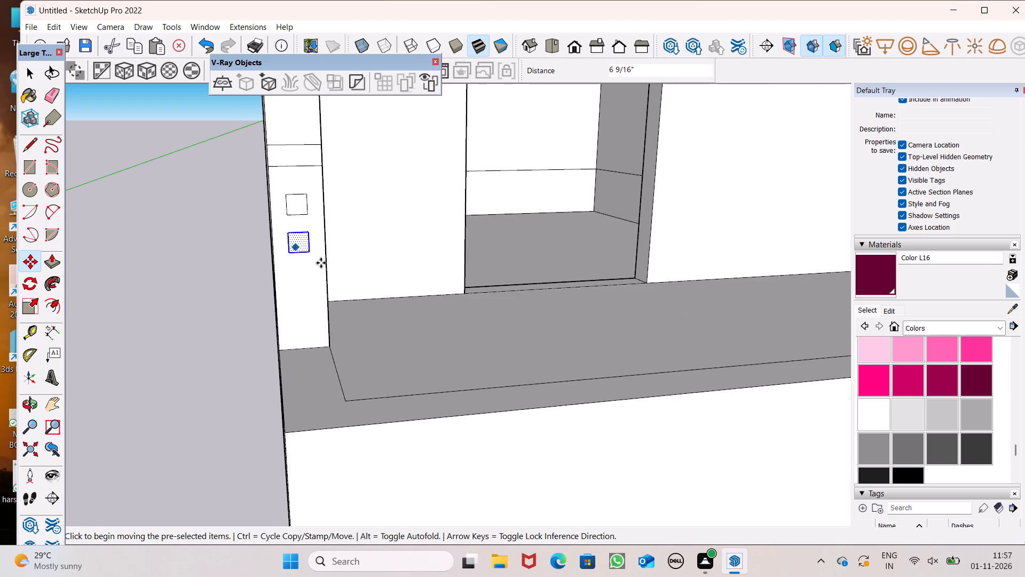
key(shift+asterisk)
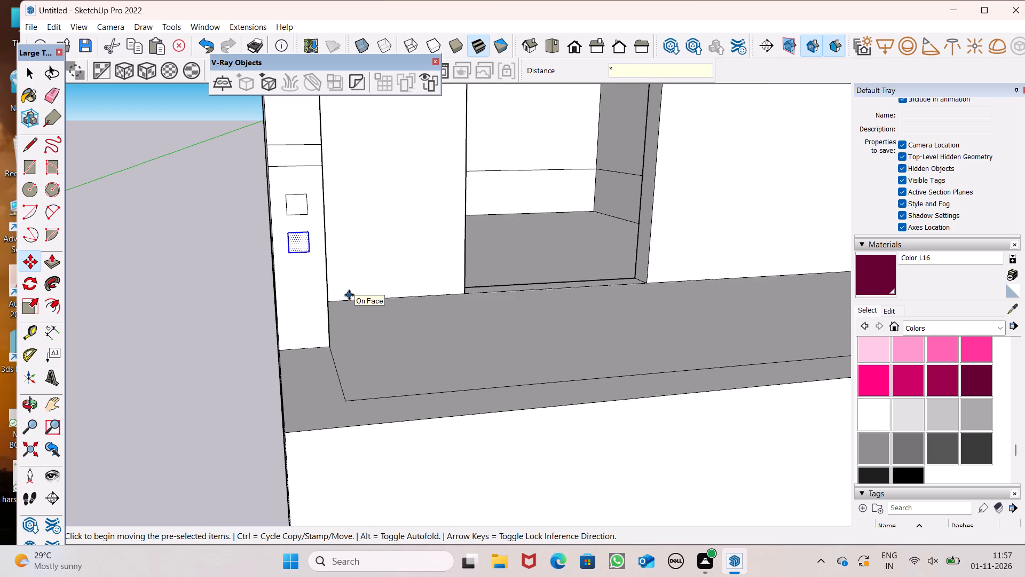
key(4)
key(Return)
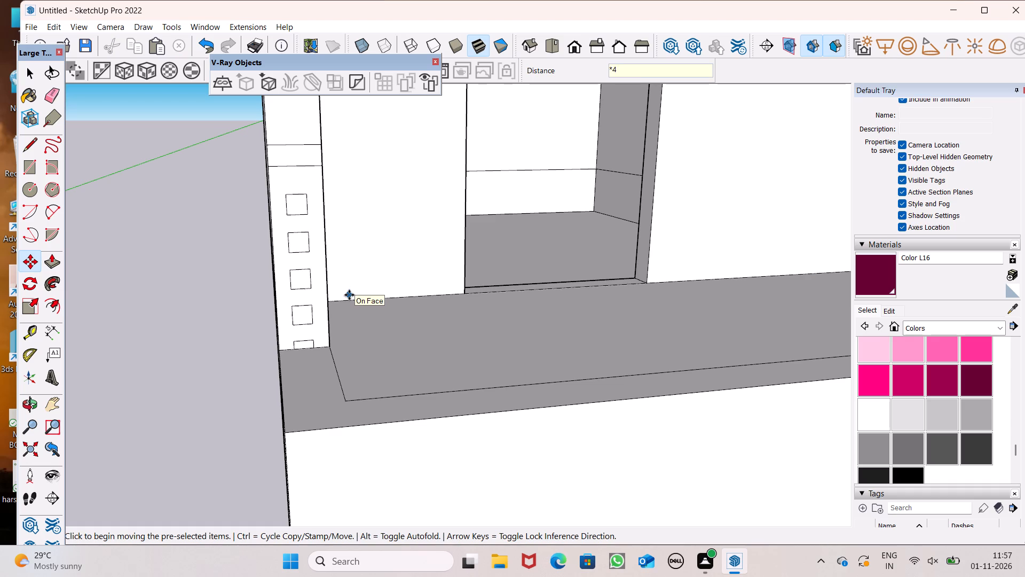
key(space)
Erase the cut-off partial square at the base of the end pillar.
scroll(306, 363, up, 7)
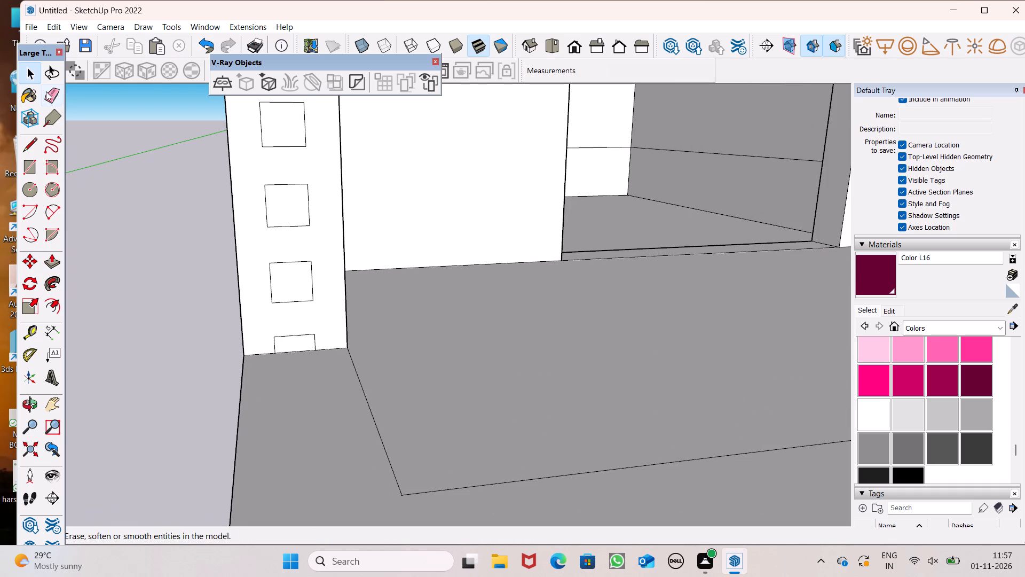
click(46, 91)
scroll(226, 279, up, 3)
scroll(267, 284, down, 6)
scroll(279, 309, up, 6)
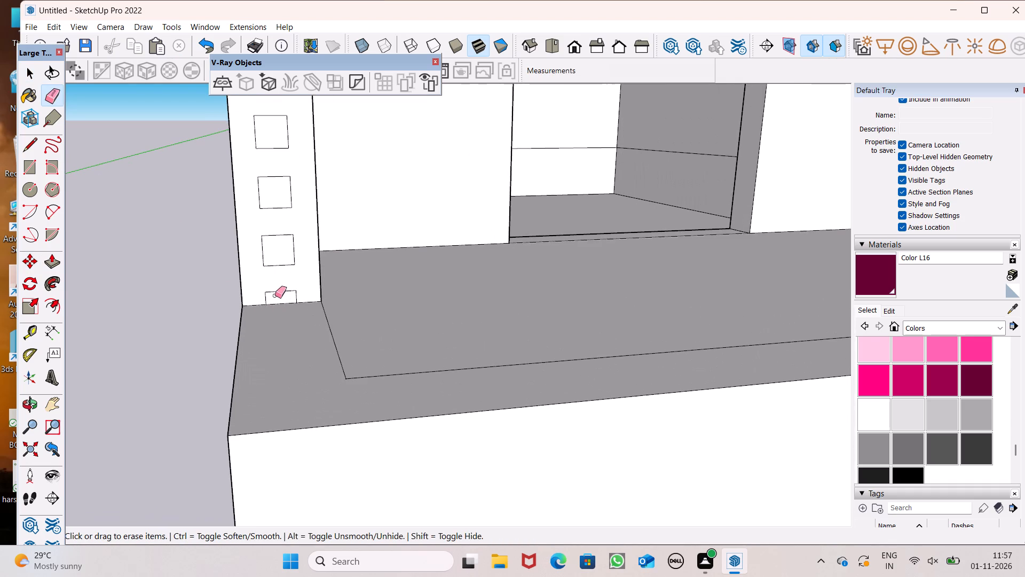
drag(266, 296, 294, 294)
key(space)
Paint the band between the end pillar's two horizontal lines with Metal Seamed from the Metal materials.
scroll(212, 263, down, 4)
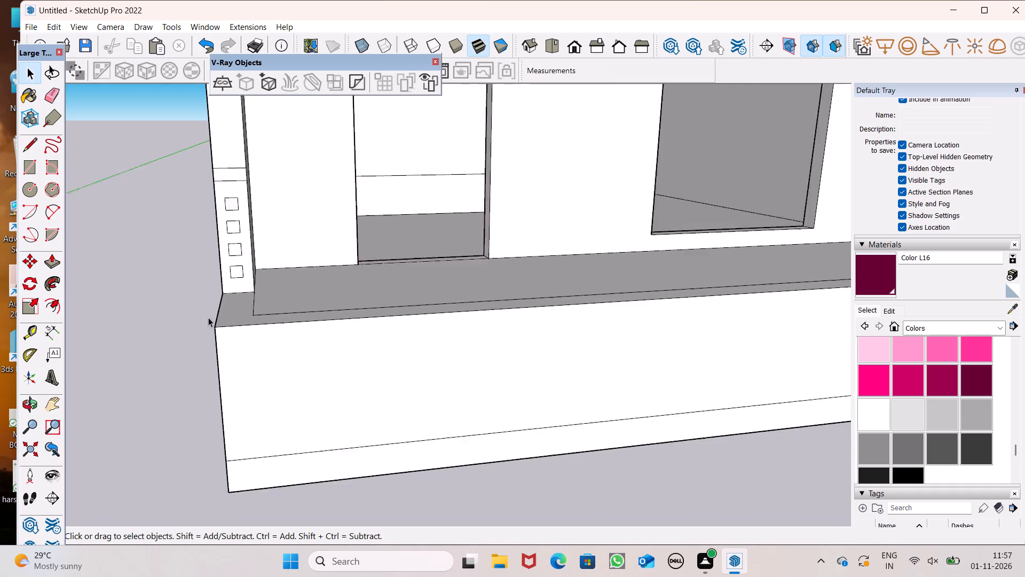
scroll(208, 317, down, 3)
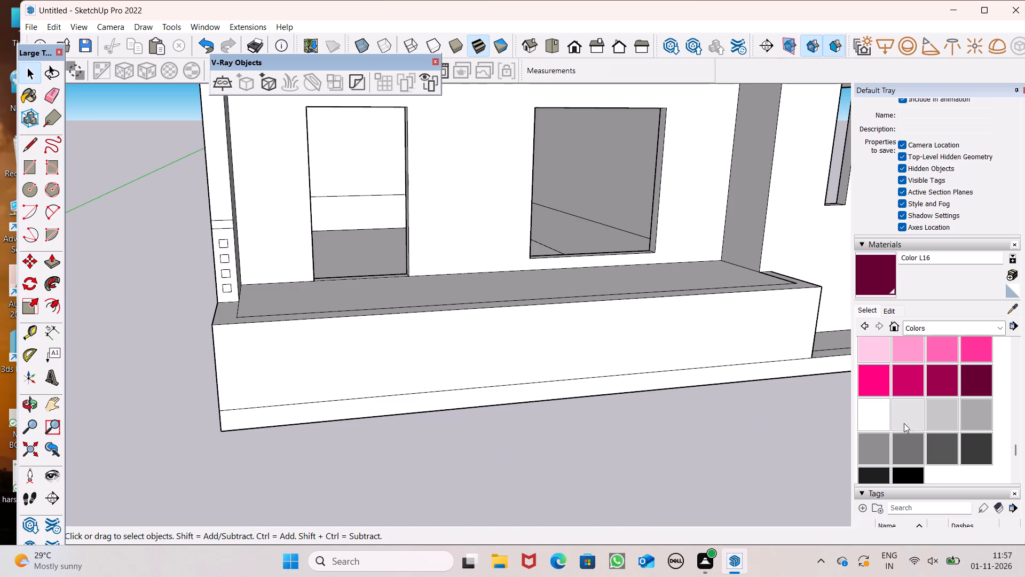
click(909, 328)
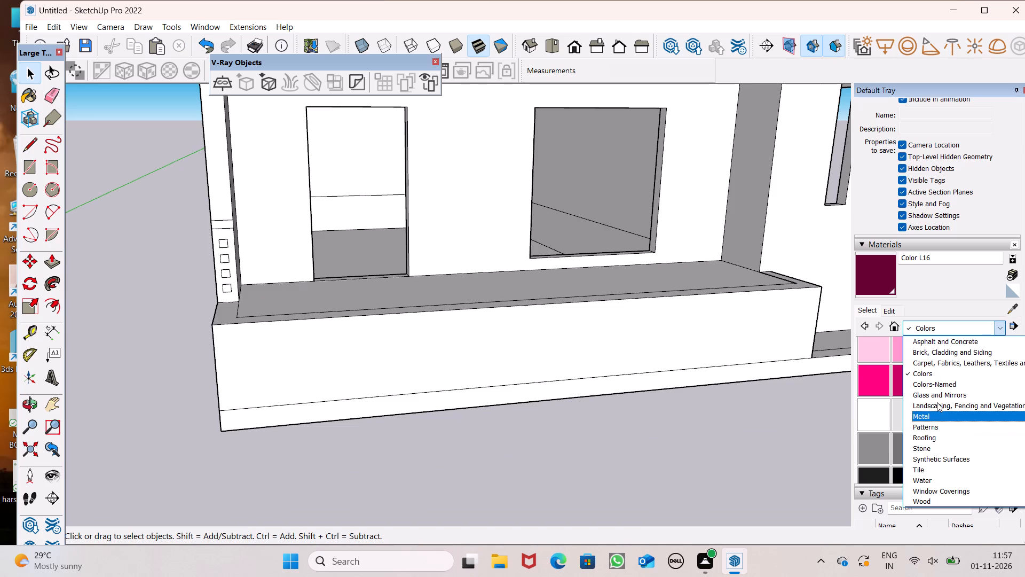
click(936, 413)
click(942, 394)
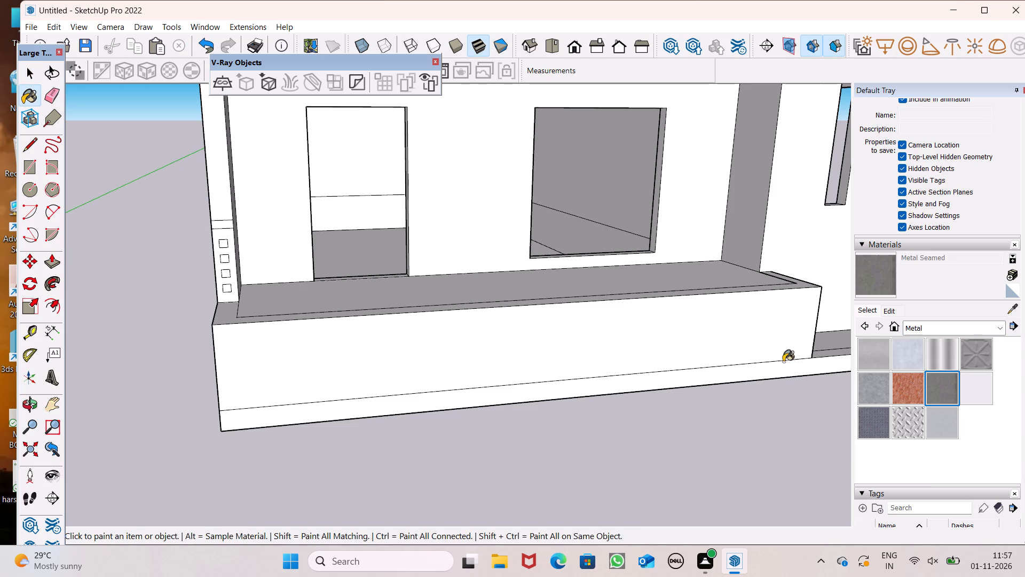
scroll(46, 229, up, 7)
scroll(188, 213, up, 8)
scroll(270, 245, down, 5)
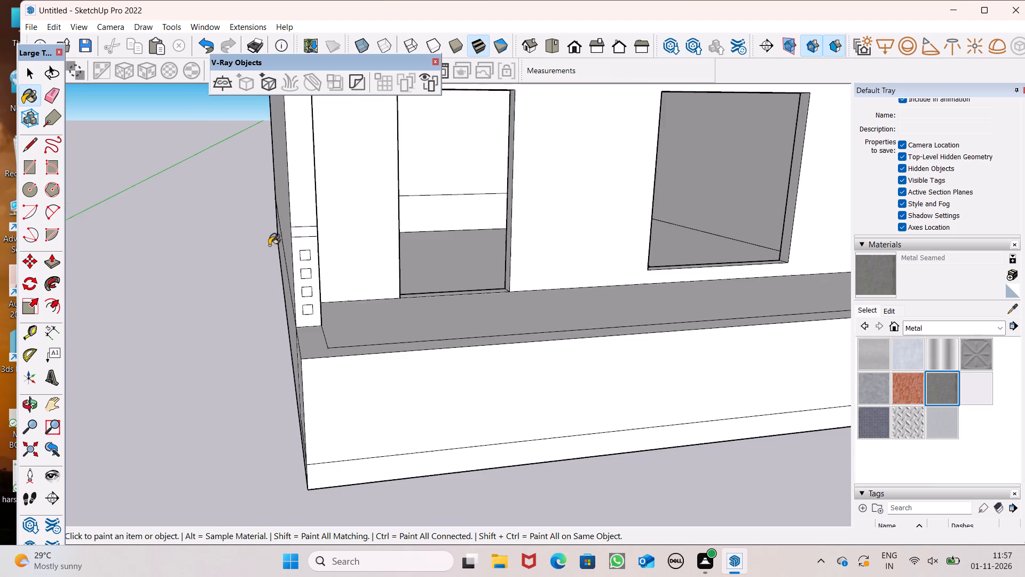
scroll(303, 245, up, 5)
scroll(304, 238, down, 1)
click(358, 227)
Paint the four squares on the end pillar with Metal Seamed.
drag(370, 303, 364, 292)
scroll(330, 192, down, 5)
scroll(367, 319, up, 3)
scroll(491, 312, up, 1)
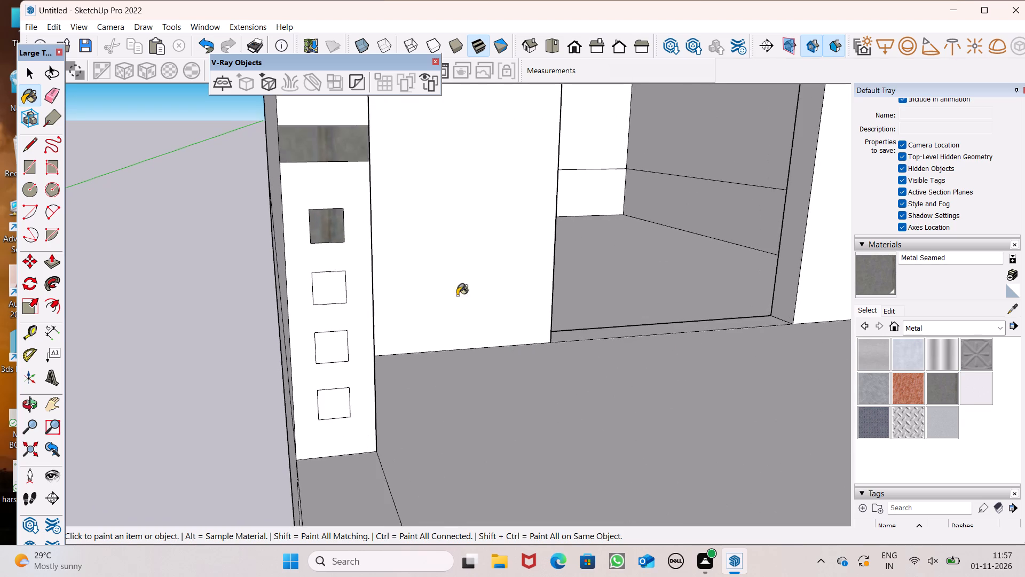
scroll(457, 295, up, 2)
click(313, 285)
drag(303, 364, 306, 369)
click(317, 435)
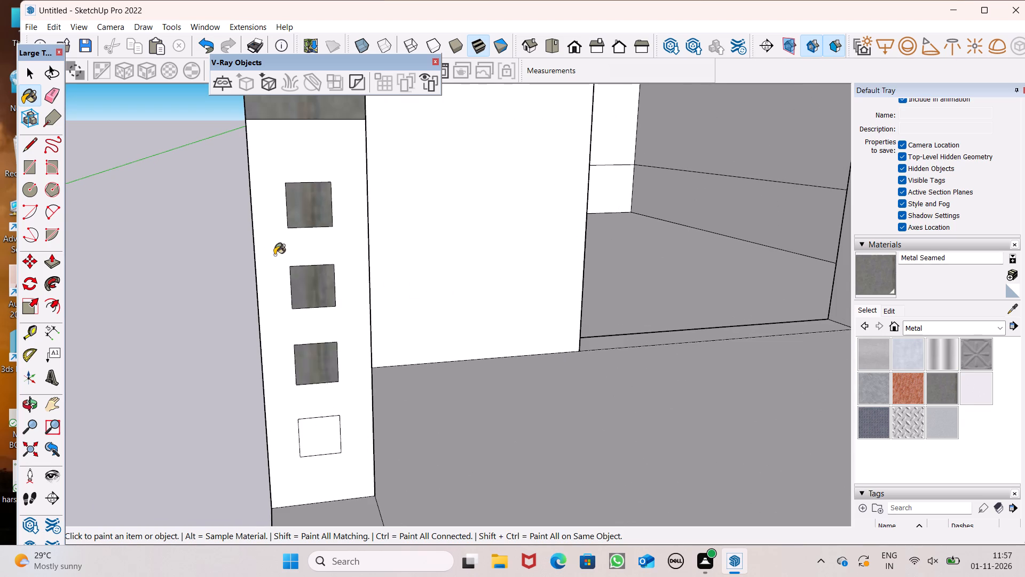
scroll(274, 255, down, 10)
key(space)
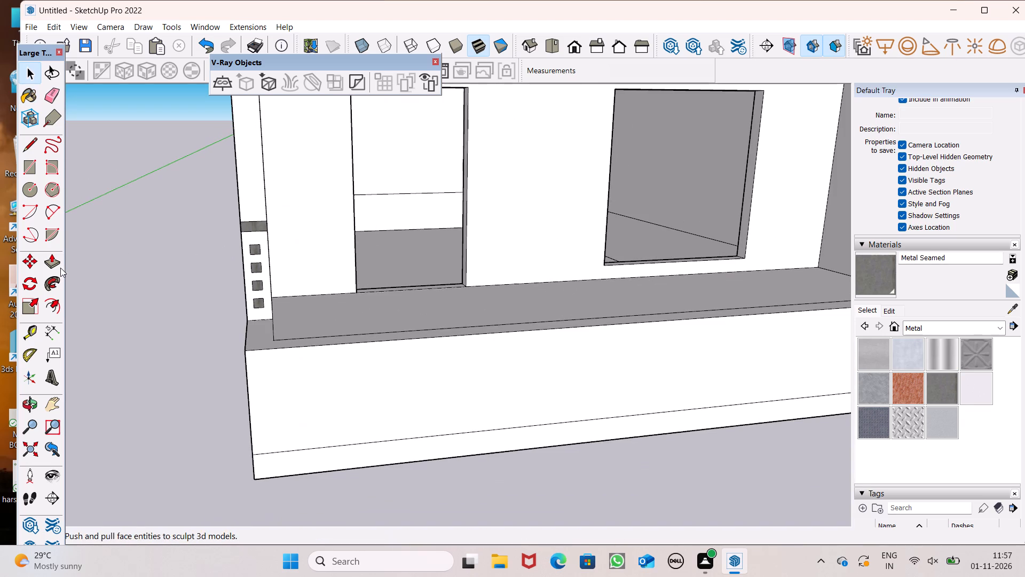
Push/Pull the Metal Seamed band on the end pillar outward about 2' 11 5/16" as a top rail.
click(57, 264)
middle_drag(201, 258, 195, 358)
scroll(148, 174, down, 4)
scroll(204, 306, up, 7)
scroll(230, 266, down, 4)
scroll(229, 260, up, 5)
scroll(238, 178, down, 5)
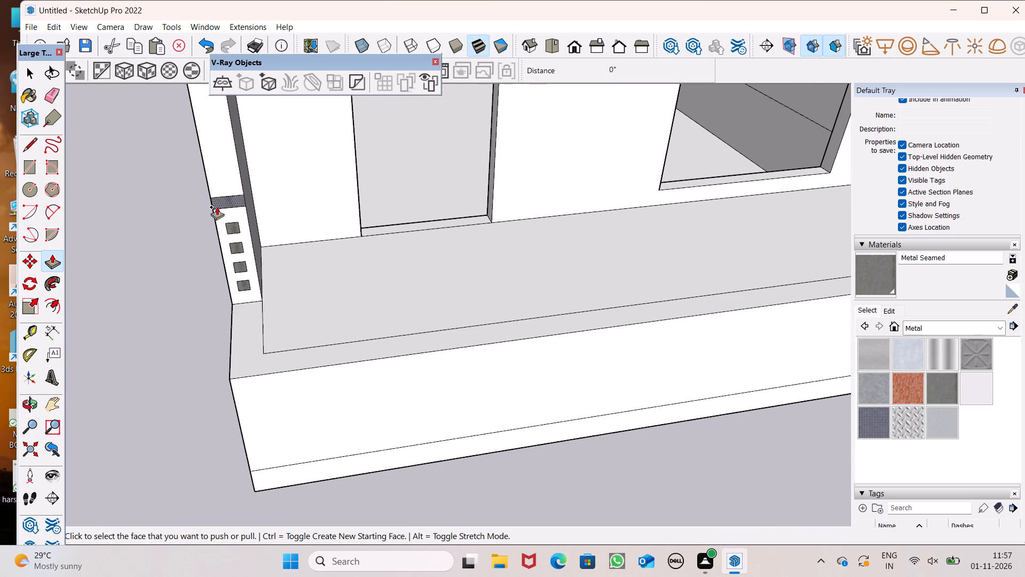
drag(219, 202, 290, 368)
Push/Pull the four Metal Seamed squares below the rail outward about 2' 11 5/16", level with the rail's end.
middle_drag(305, 384, 226, 243)
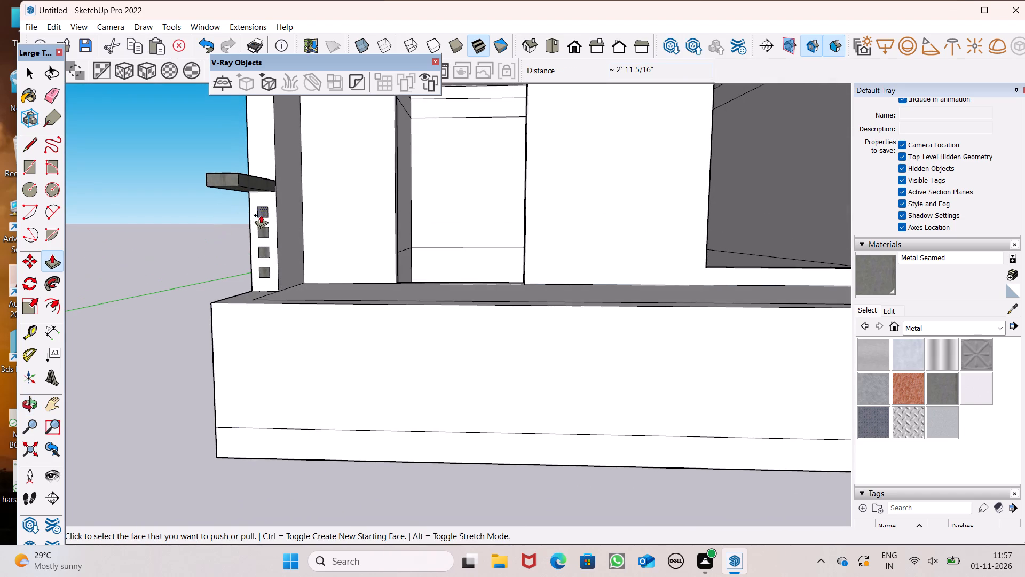
drag(261, 215, 233, 186)
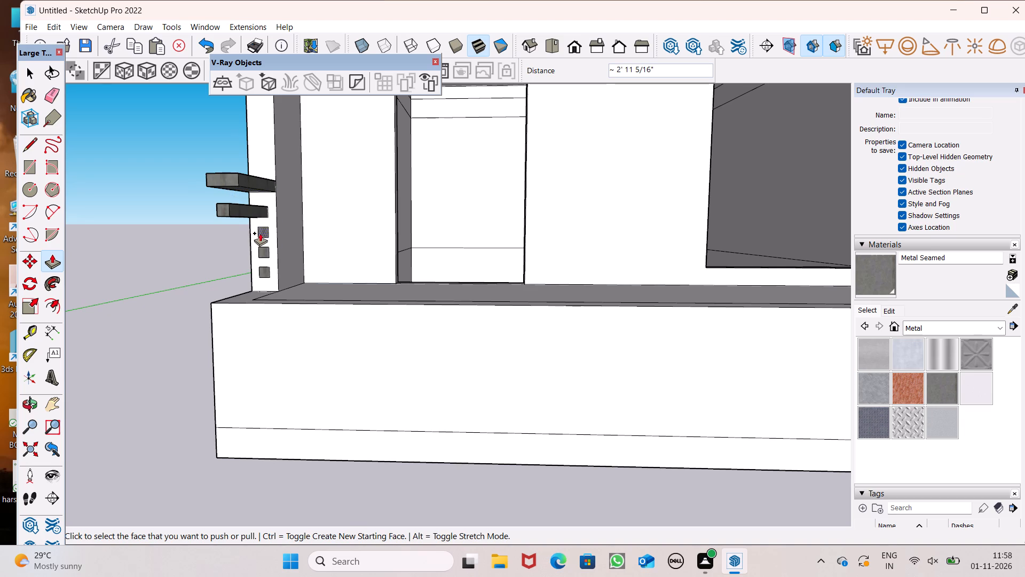
drag(261, 233, 224, 215)
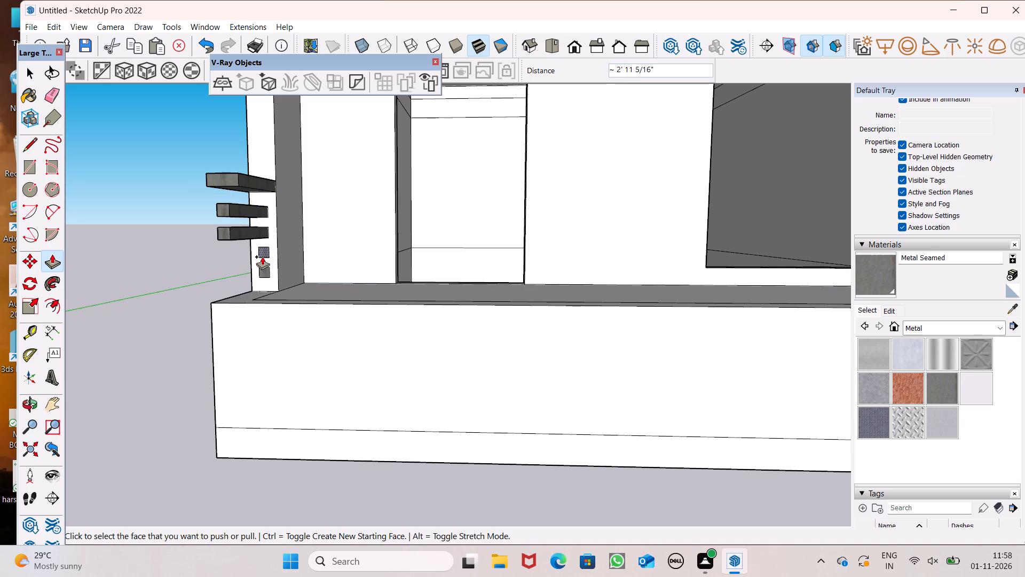
drag(263, 256, 225, 240)
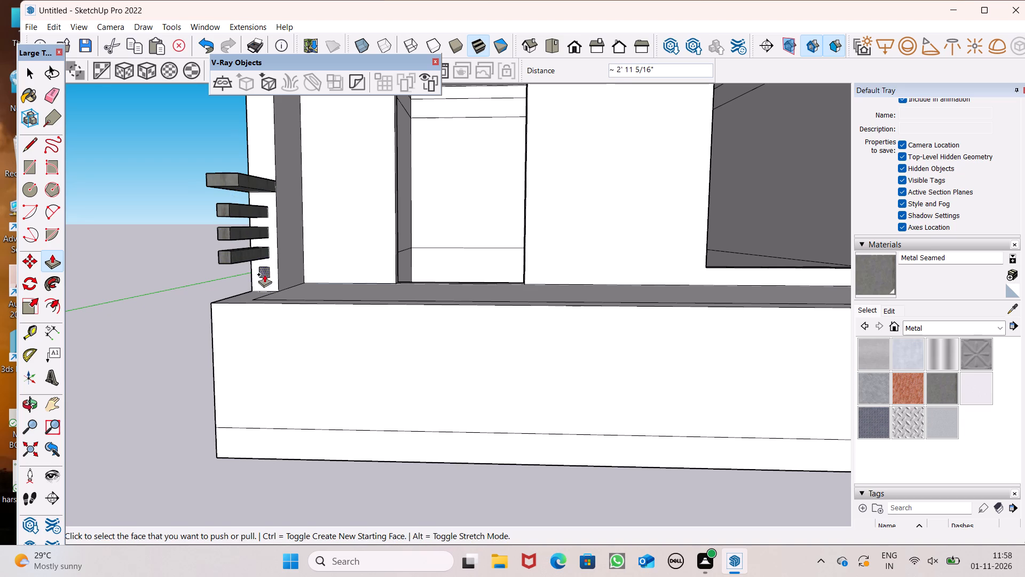
drag(264, 274, 227, 263)
Draw a rectangle about 5 1/8" by 2 11/16" on the veranda floor's outer corner, beside the lowest slat's free end.
scroll(287, 247, down, 3)
middle_drag(277, 285, 112, 418)
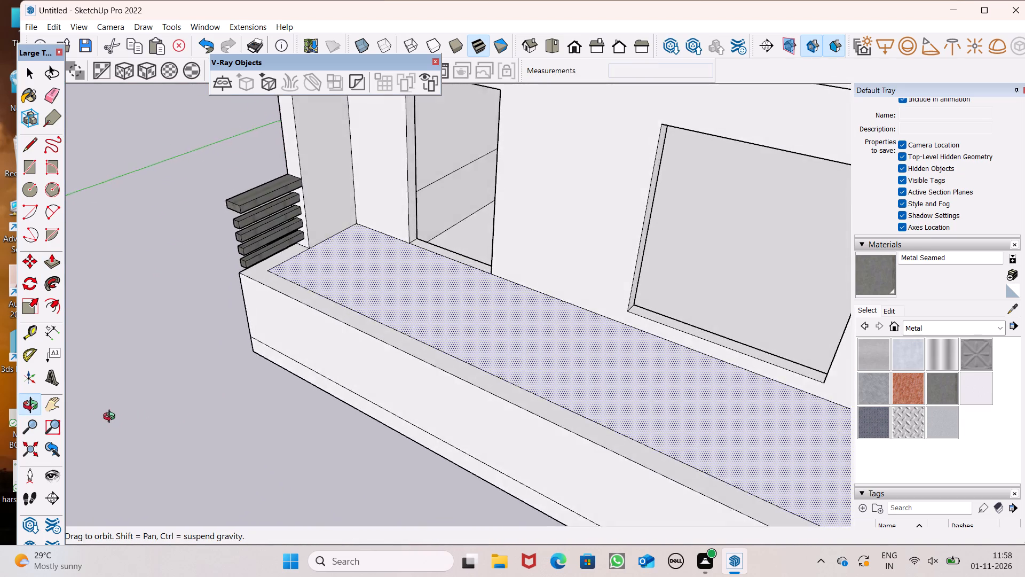
middle_drag(112, 418, 49, 369)
scroll(263, 158, up, 3)
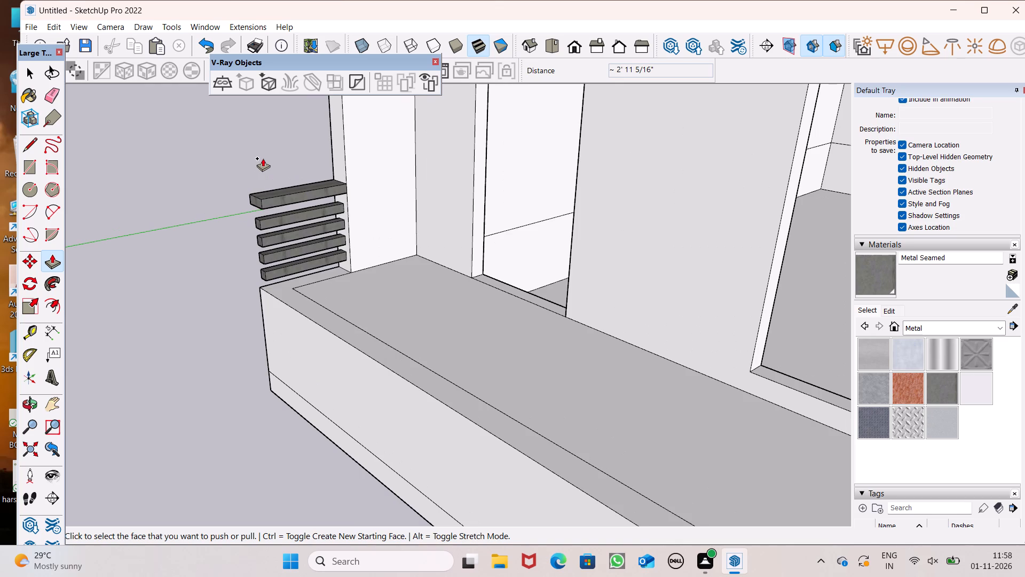
scroll(263, 158, down, 1)
middle_drag(265, 200, 272, 207)
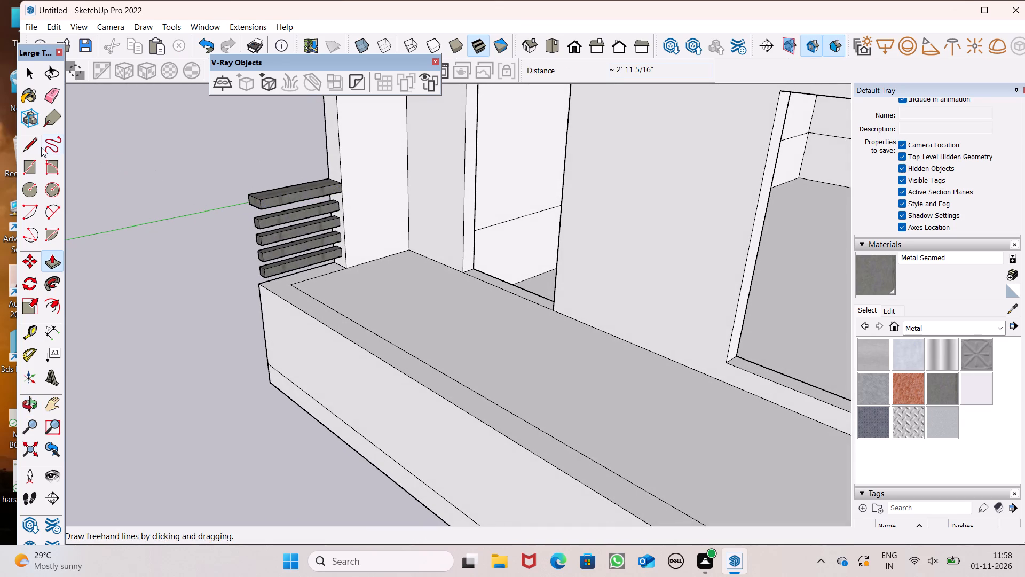
scroll(234, 220, up, 1)
middle_drag(234, 220, 296, 256)
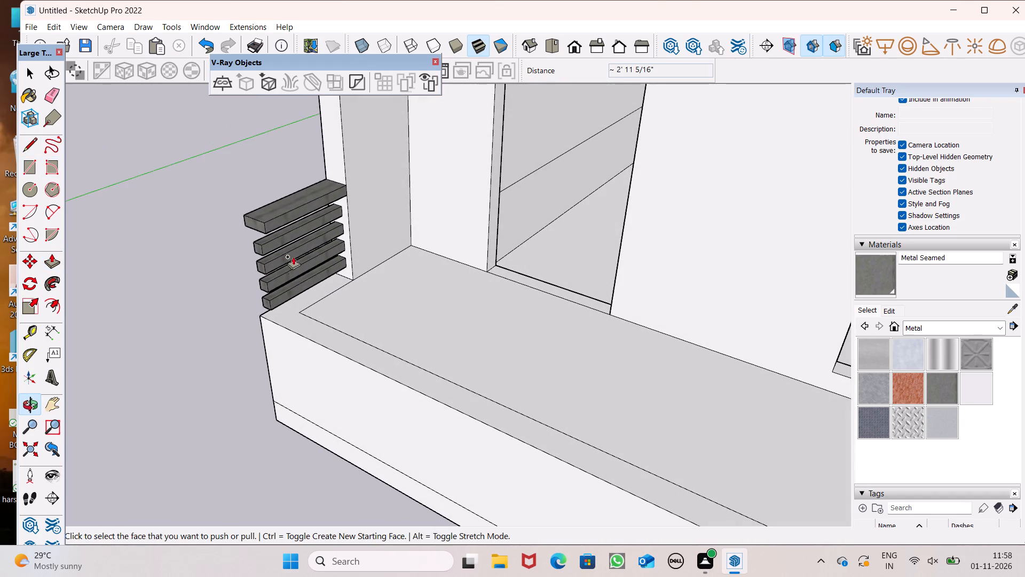
click(26, 163)
middle_drag(251, 292, 245, 337)
scroll(271, 317, up, 6)
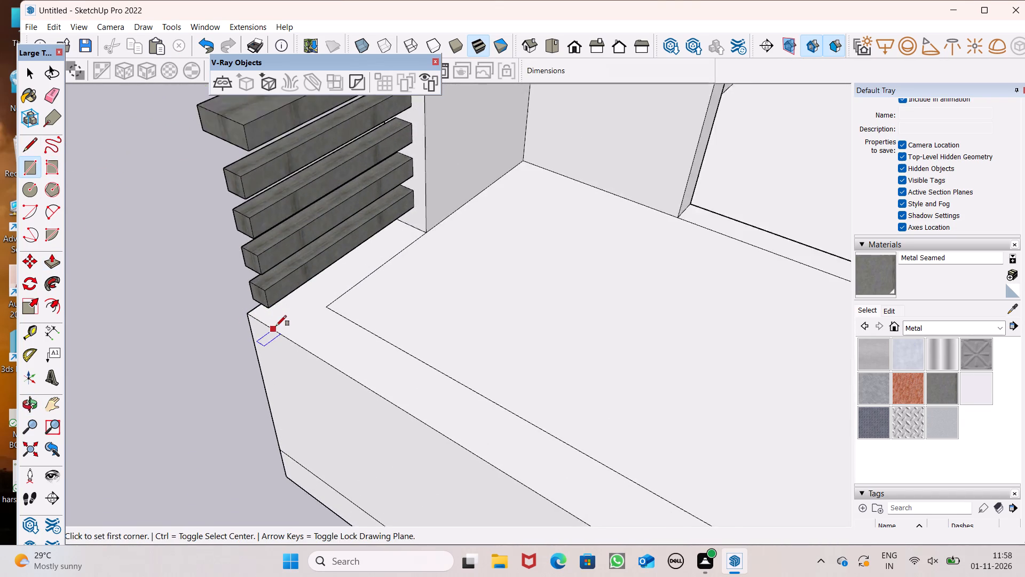
scroll(276, 326, up, 11)
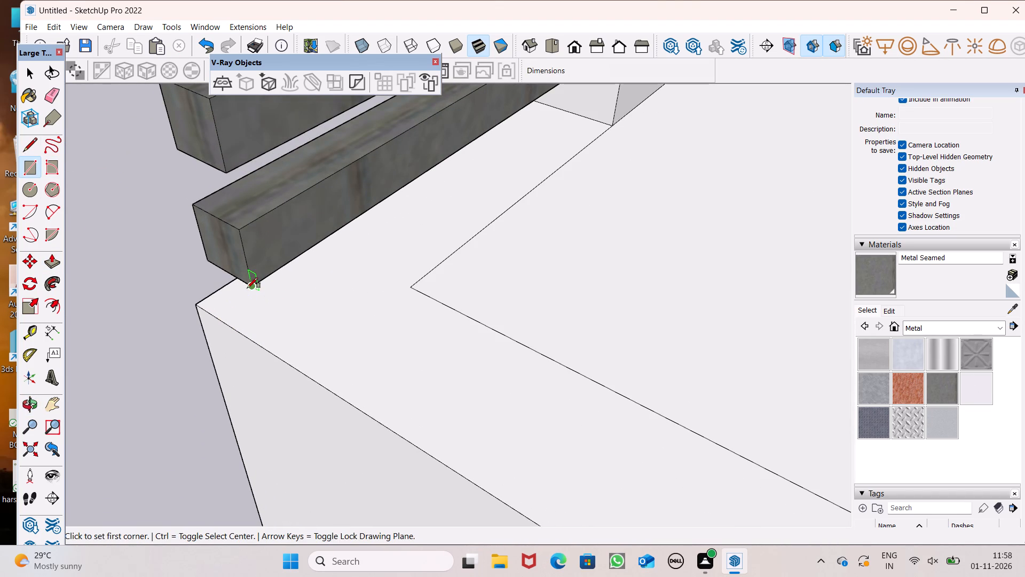
scroll(289, 294, up, 6)
middle_drag(285, 288, 286, 266)
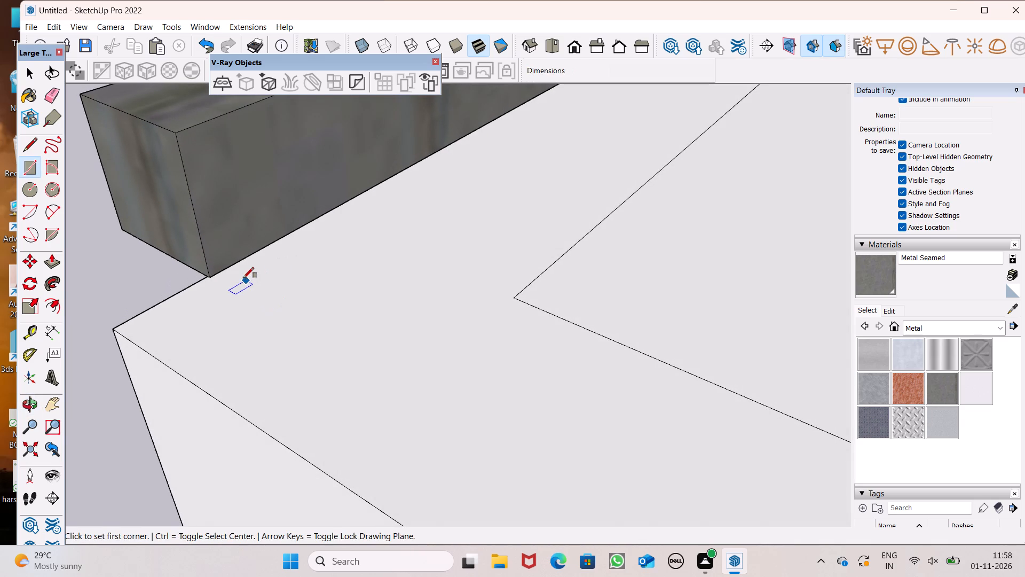
click(242, 278)
click(287, 384)
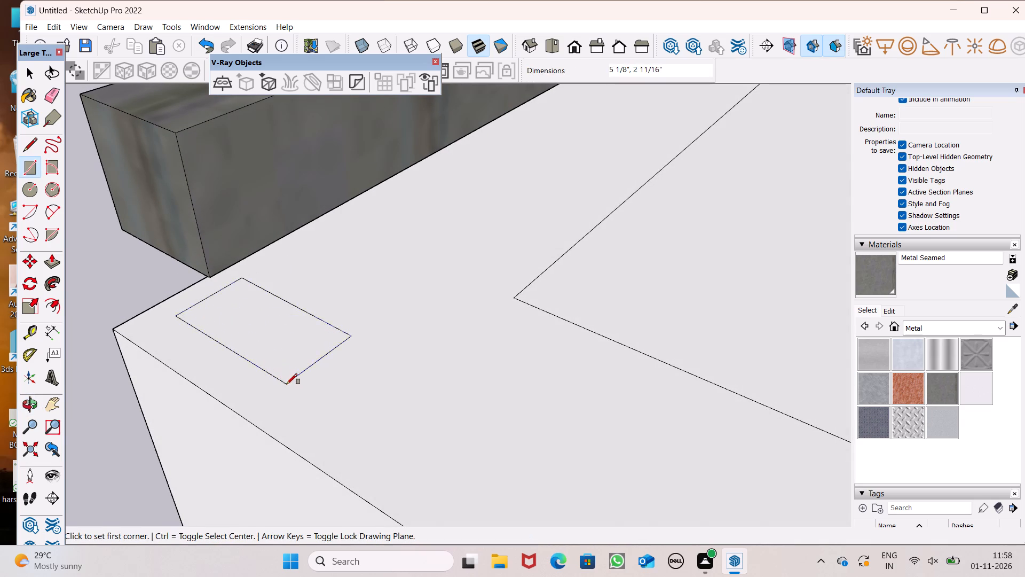
Paint the small floor rectangle with Metal Seamed.
scroll(354, 424, down, 7)
click(861, 284)
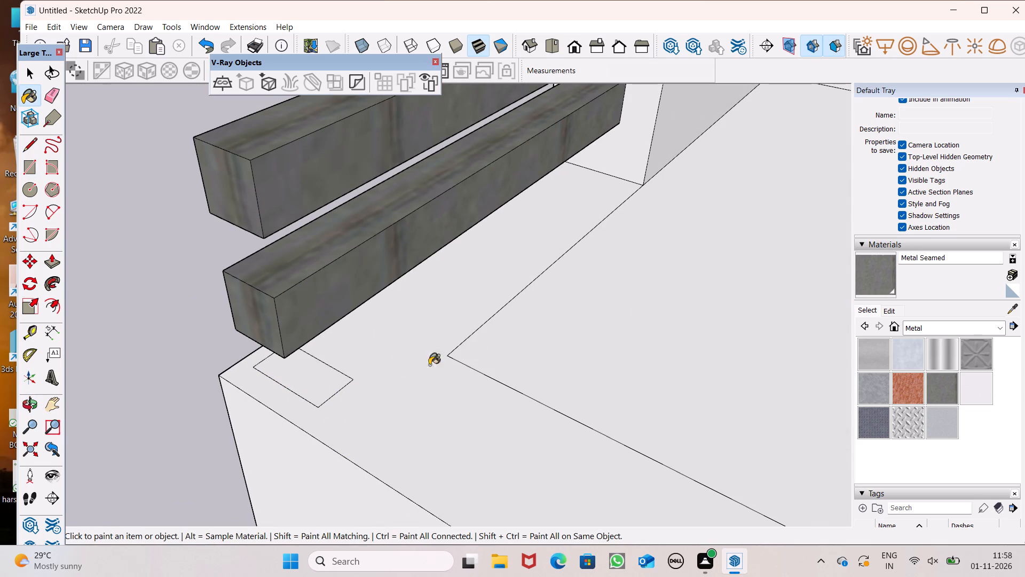
click(323, 385)
key(space)
Push/Pull the painted rectangle up about 2' 9 1/8" to the underside of the top rail as a railing post.
scroll(98, 412, down, 6)
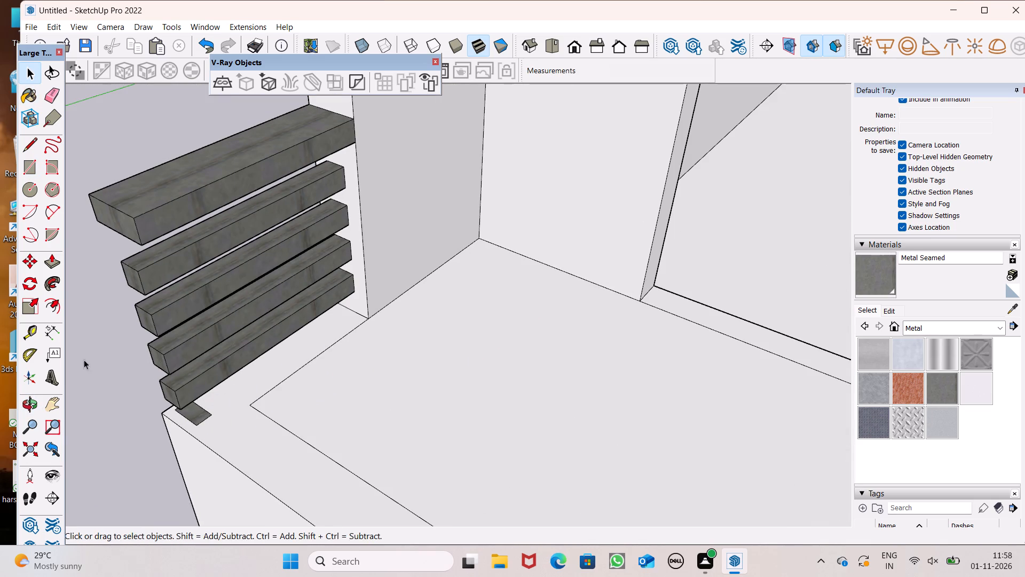
click(62, 262)
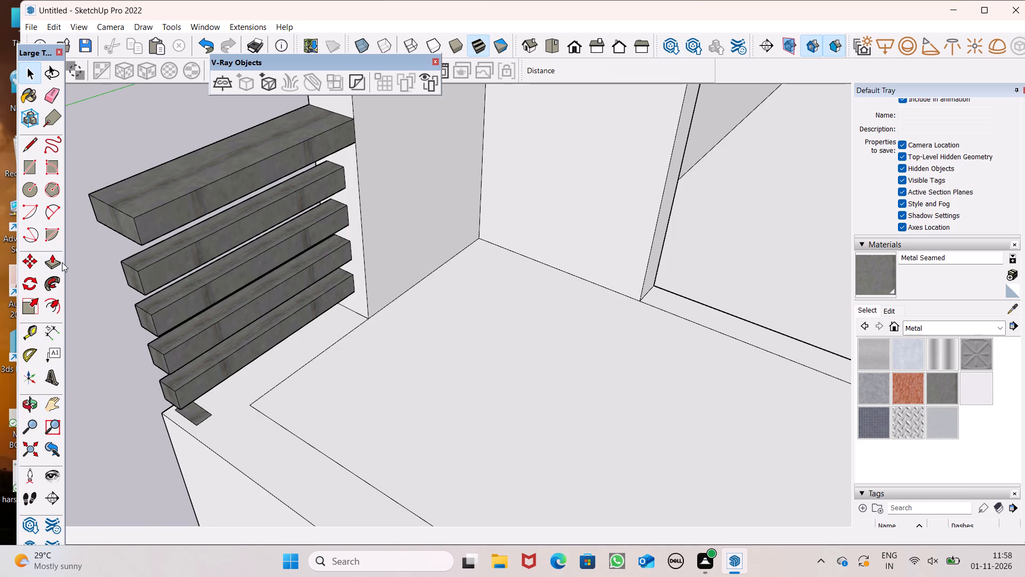
drag(192, 412, 168, 254)
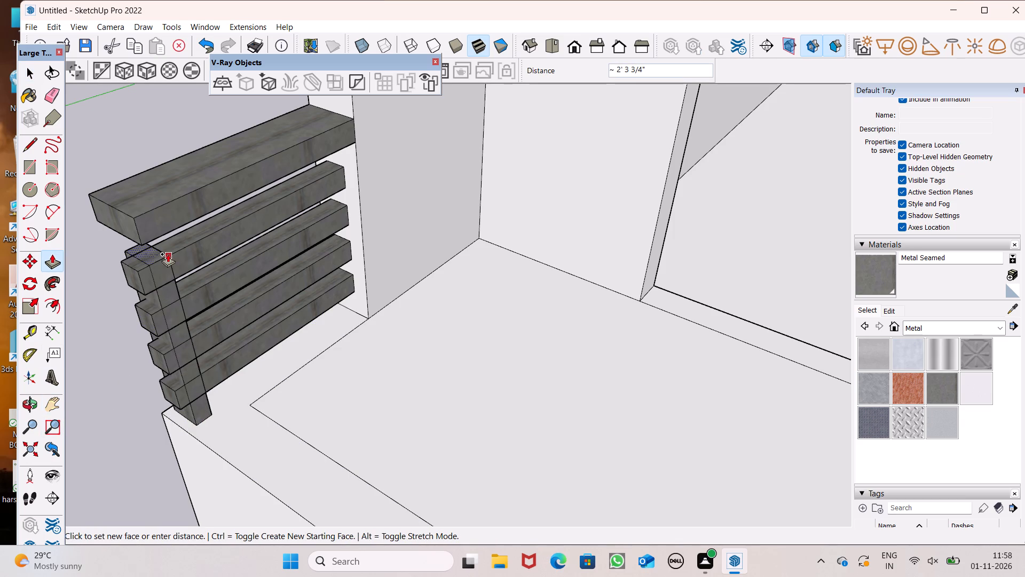
drag(168, 254, 157, 244)
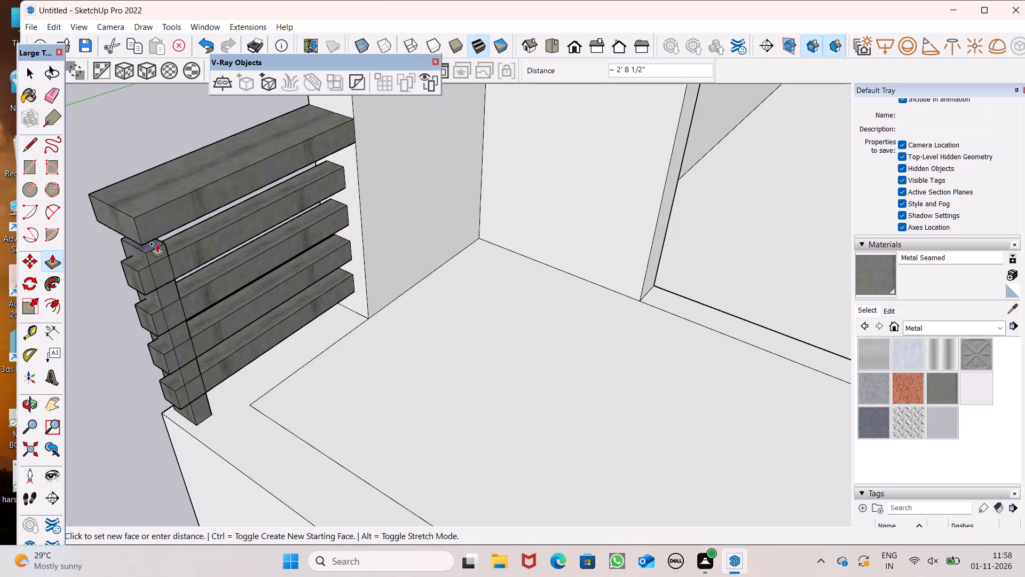
drag(157, 244, 132, 216)
scroll(132, 216, down, 4)
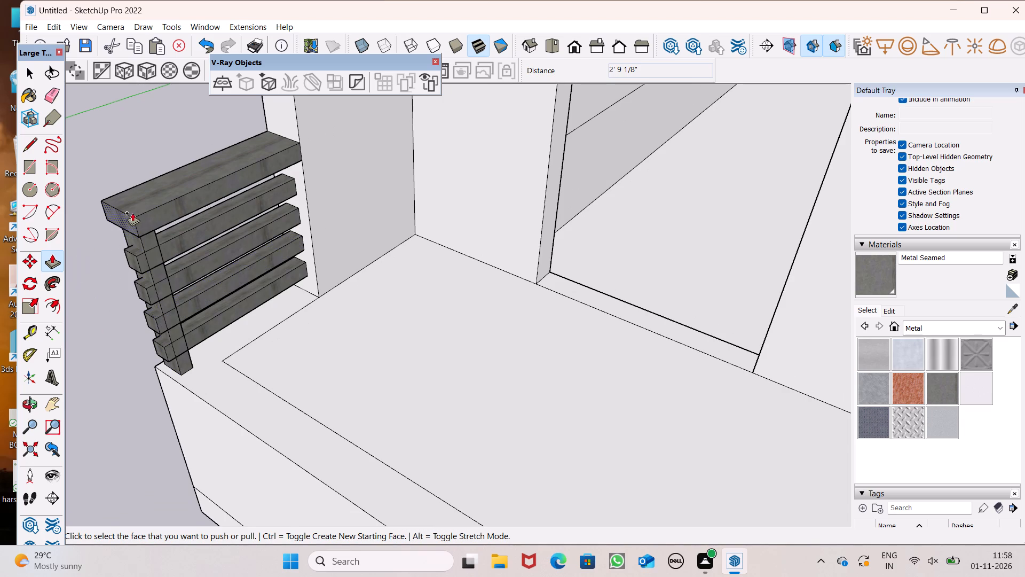
key(space)
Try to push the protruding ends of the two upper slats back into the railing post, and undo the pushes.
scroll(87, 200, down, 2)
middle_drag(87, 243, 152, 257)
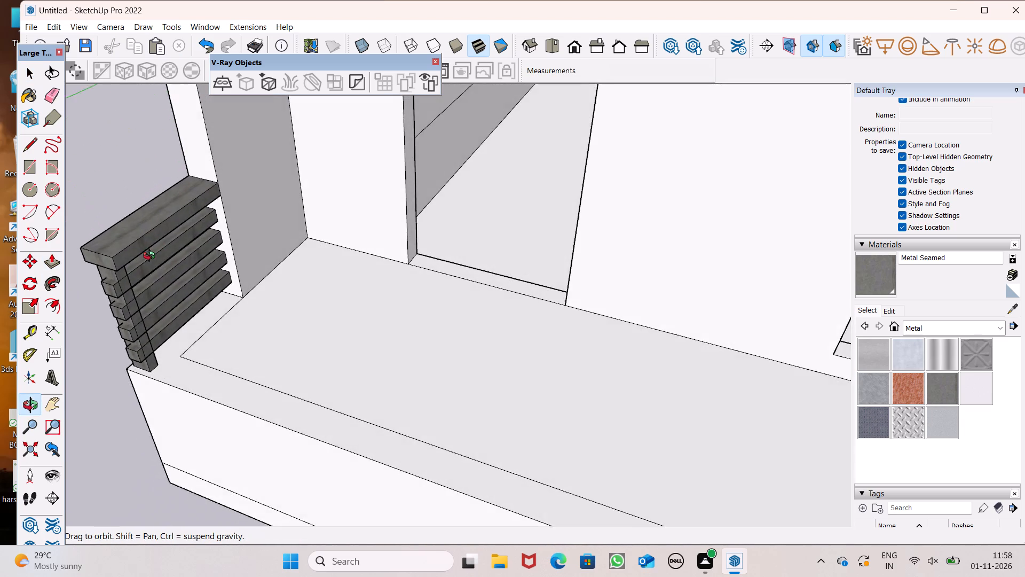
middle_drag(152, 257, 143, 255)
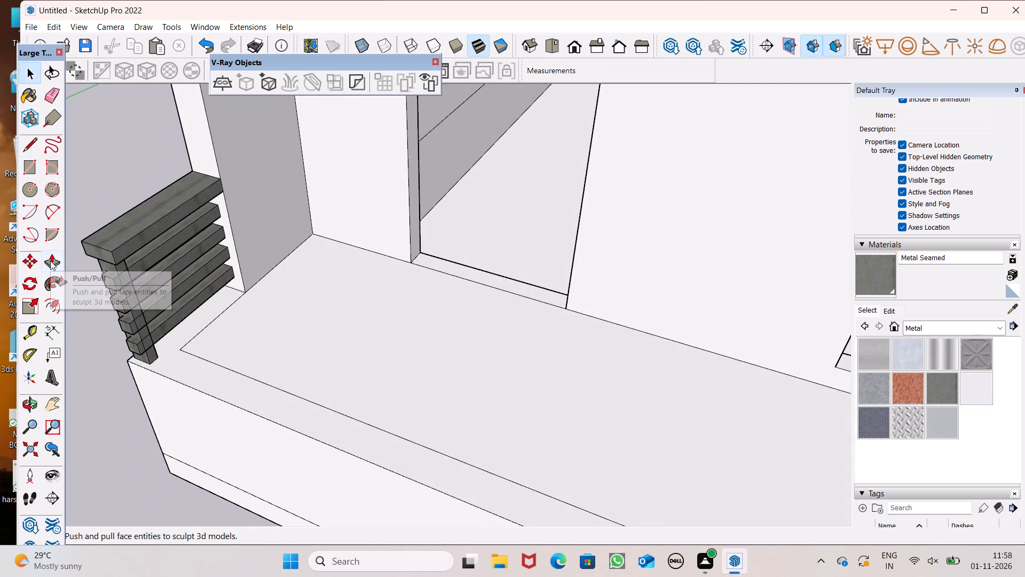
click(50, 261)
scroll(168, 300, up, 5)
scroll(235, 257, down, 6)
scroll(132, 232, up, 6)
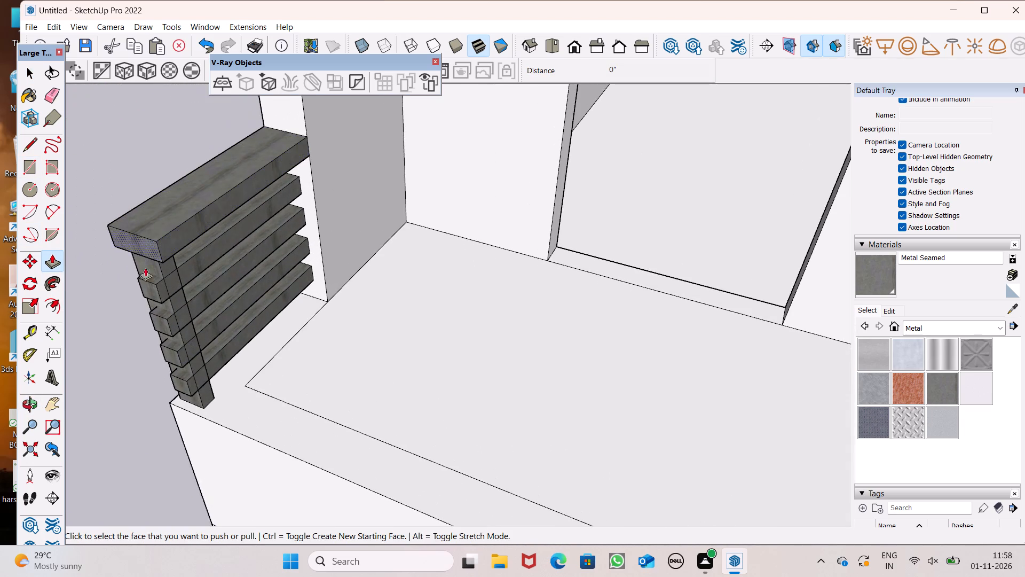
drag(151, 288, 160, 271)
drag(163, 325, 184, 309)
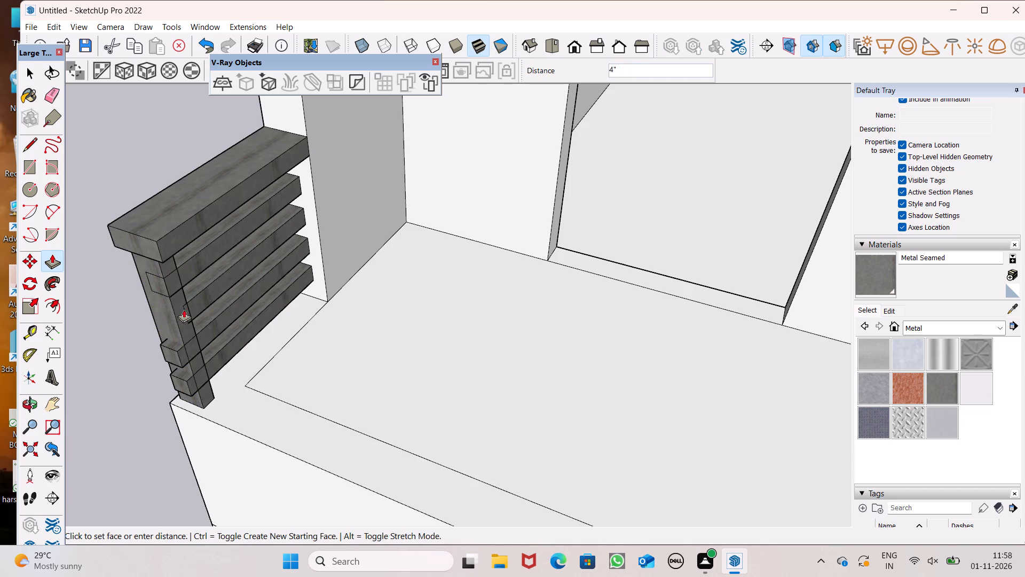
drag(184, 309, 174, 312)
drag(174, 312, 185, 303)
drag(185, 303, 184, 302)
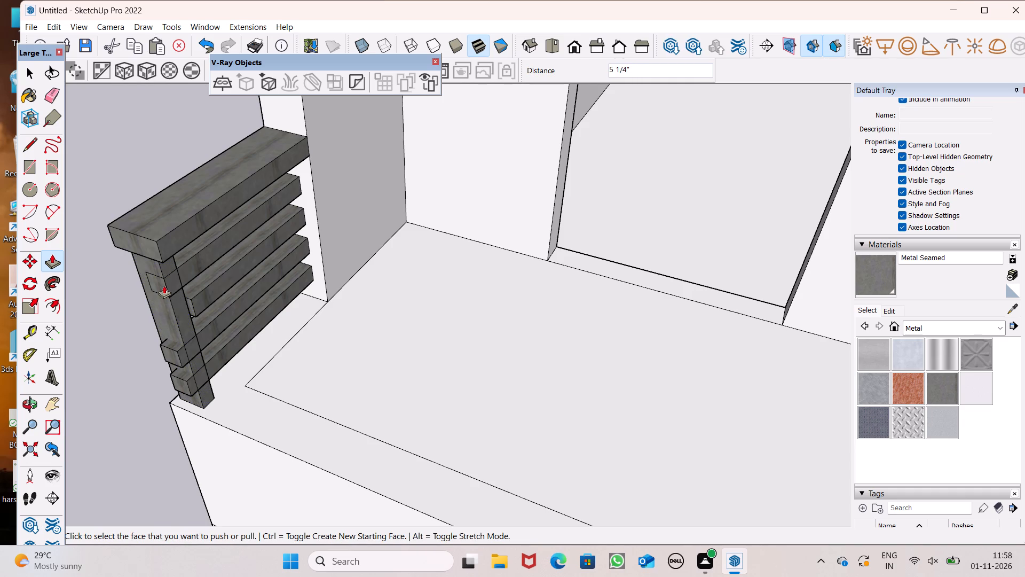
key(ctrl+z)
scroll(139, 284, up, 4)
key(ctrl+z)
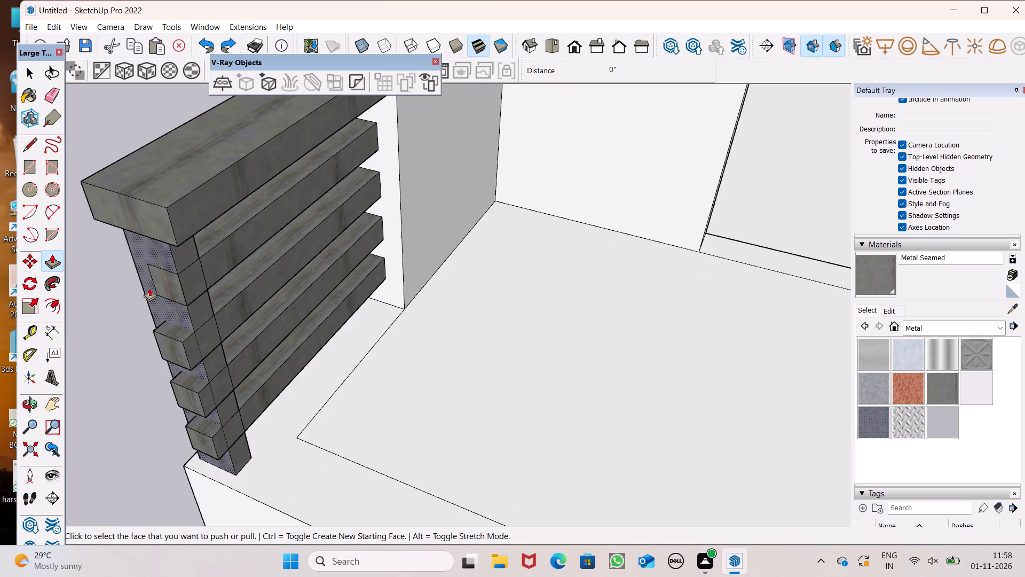
Push the protruding ends of all four slats back about 4 5/16" to the inner face of the railing post.
drag(152, 288, 199, 255)
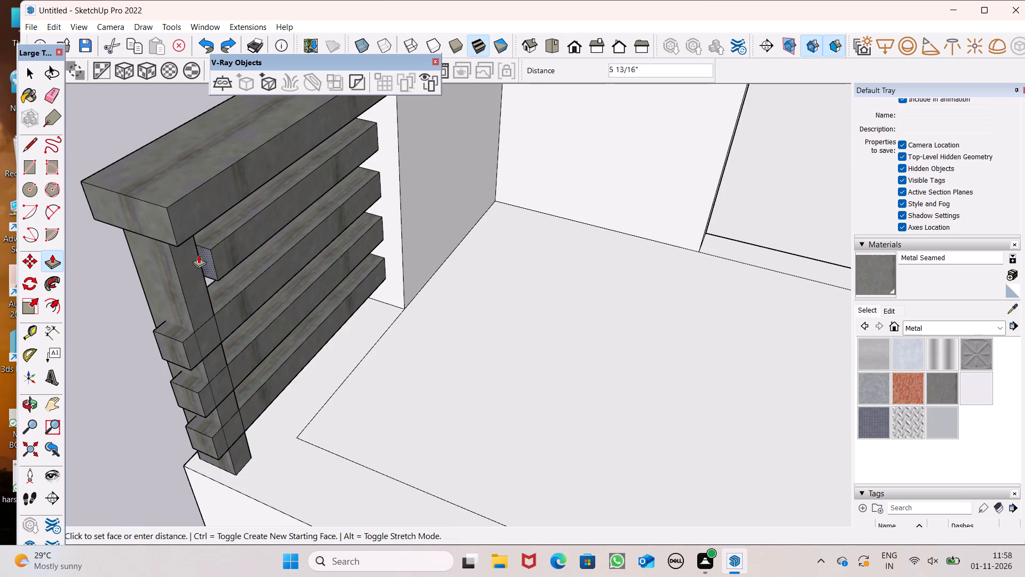
drag(199, 255, 194, 243)
drag(169, 347, 171, 347)
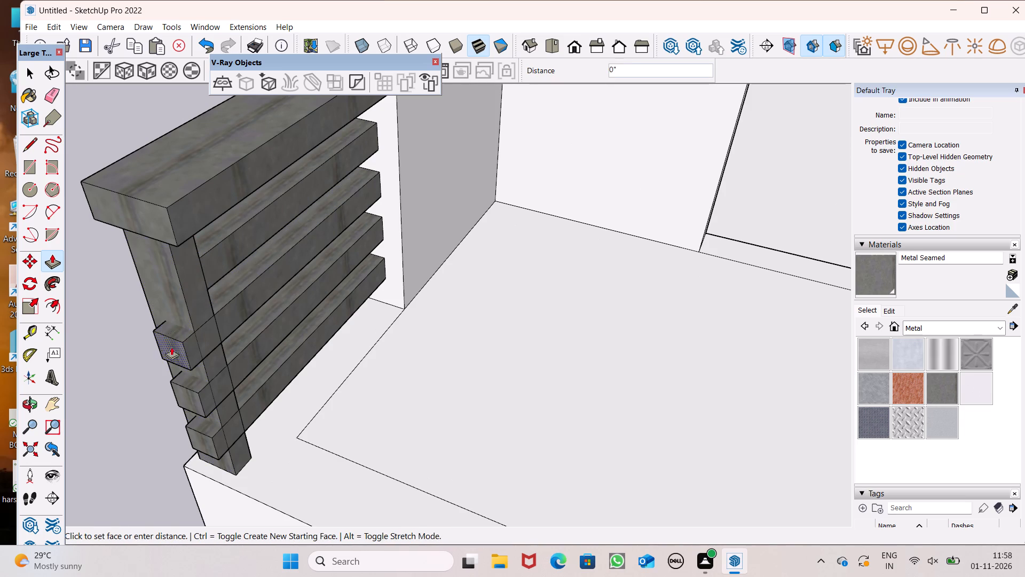
drag(171, 347, 214, 319)
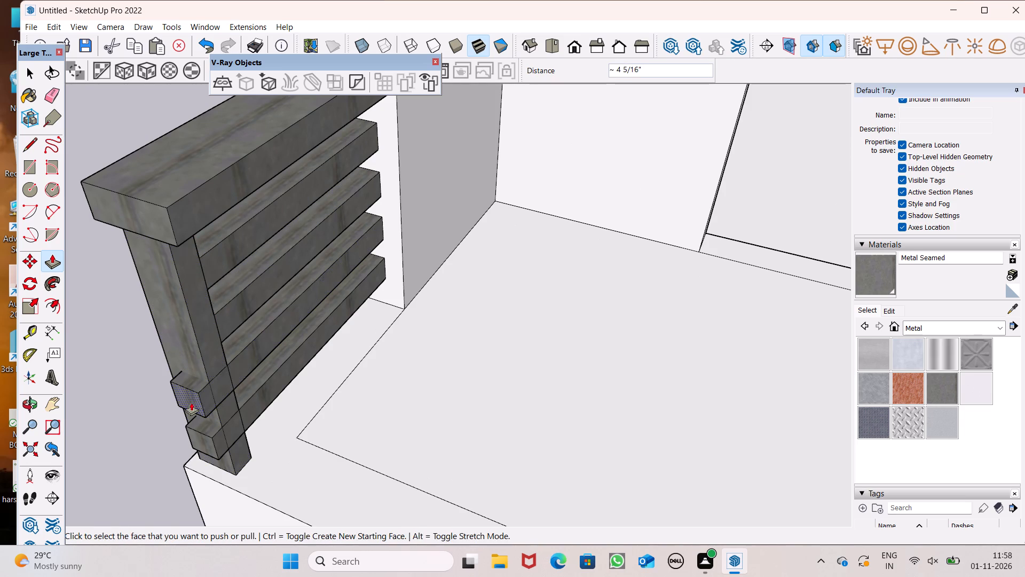
drag(191, 402, 227, 371)
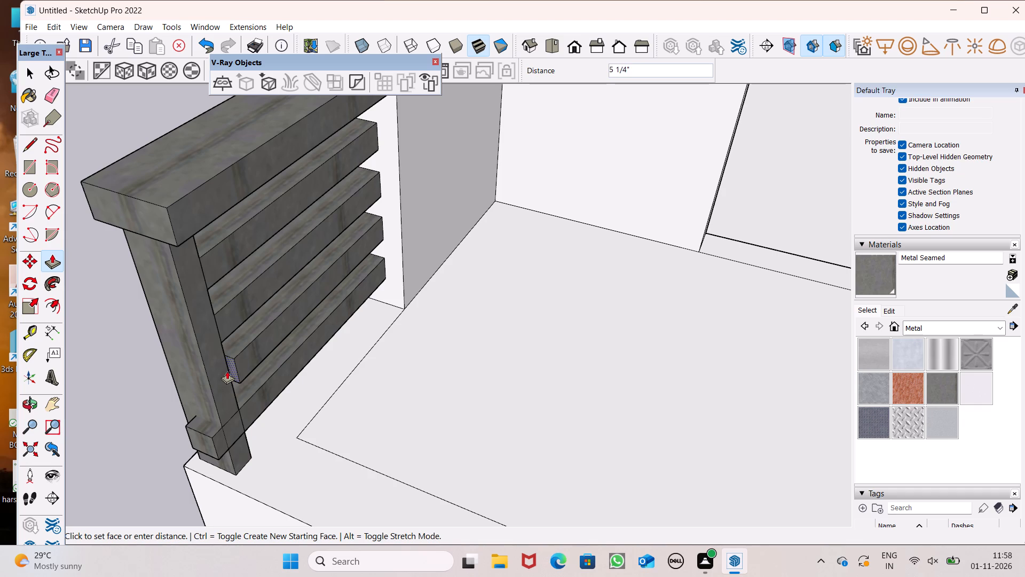
drag(227, 371, 222, 356)
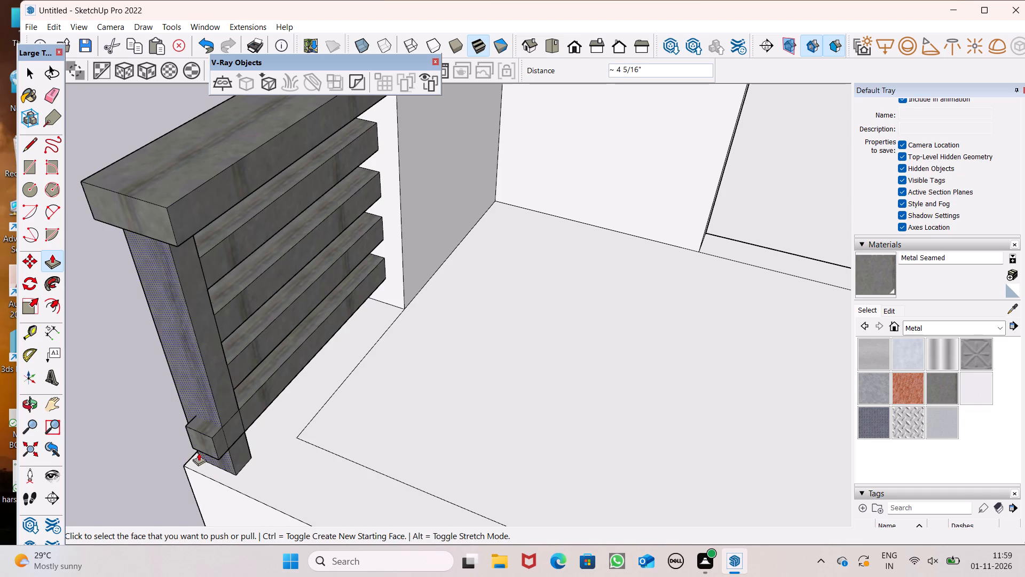
drag(201, 445, 232, 388)
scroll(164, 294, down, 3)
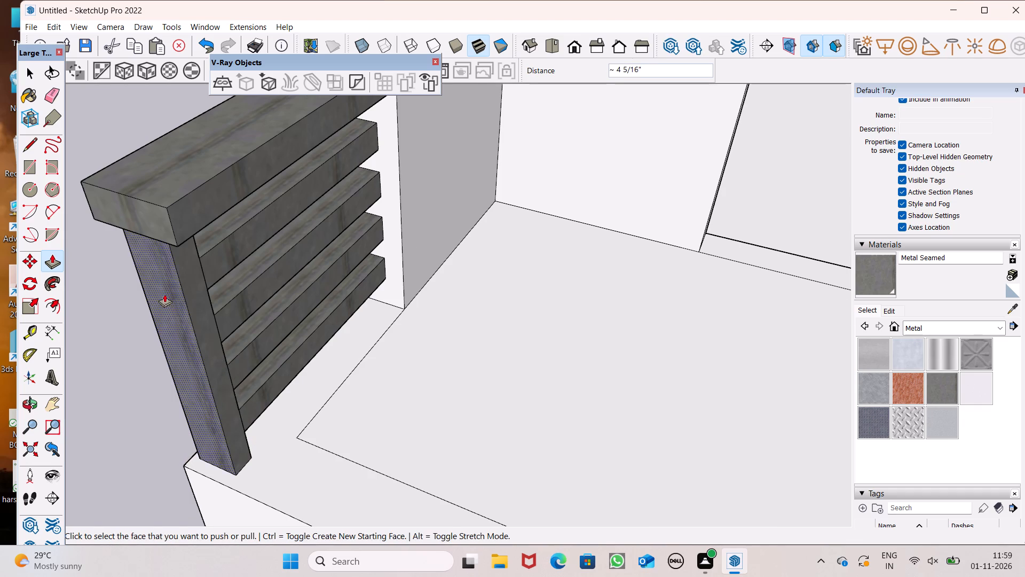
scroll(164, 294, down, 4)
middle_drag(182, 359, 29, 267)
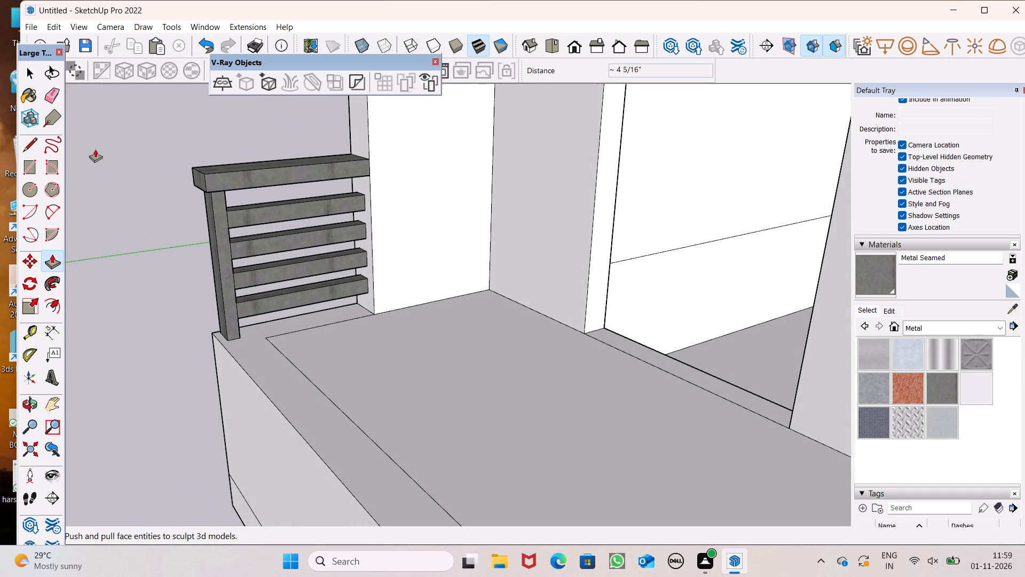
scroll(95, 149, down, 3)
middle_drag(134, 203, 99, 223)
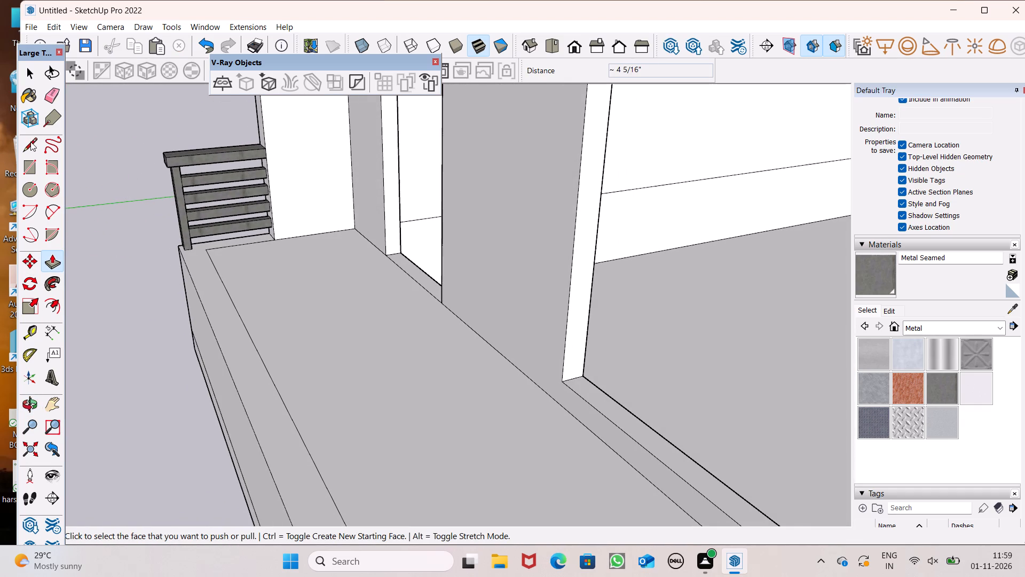
Draw a line about 2 11/16" long across the railing post's face at the top slat's upper edge.
click(30, 142)
scroll(157, 192, up, 7)
scroll(174, 184, down, 4)
scroll(214, 174, up, 7)
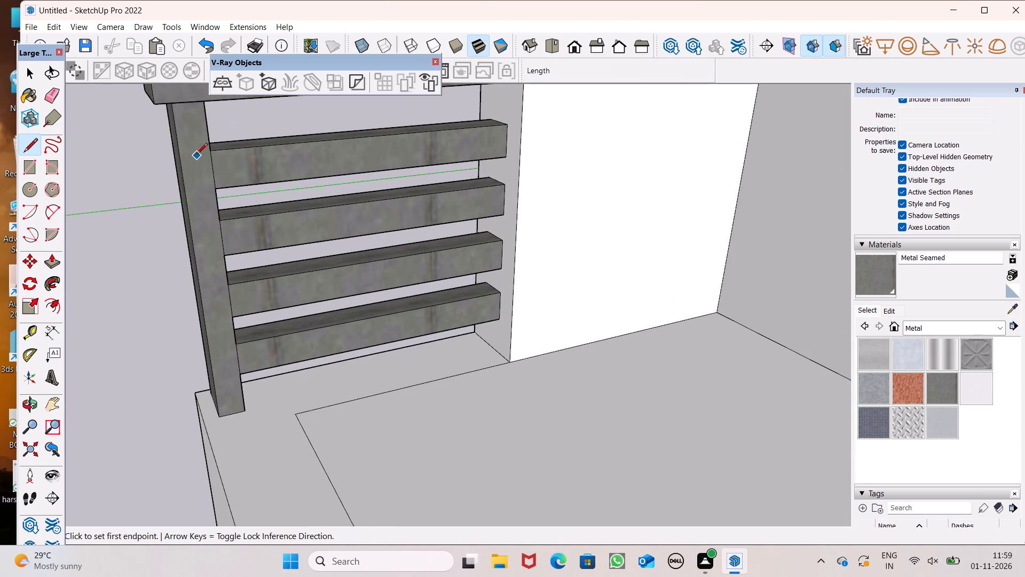
click(210, 150)
click(180, 149)
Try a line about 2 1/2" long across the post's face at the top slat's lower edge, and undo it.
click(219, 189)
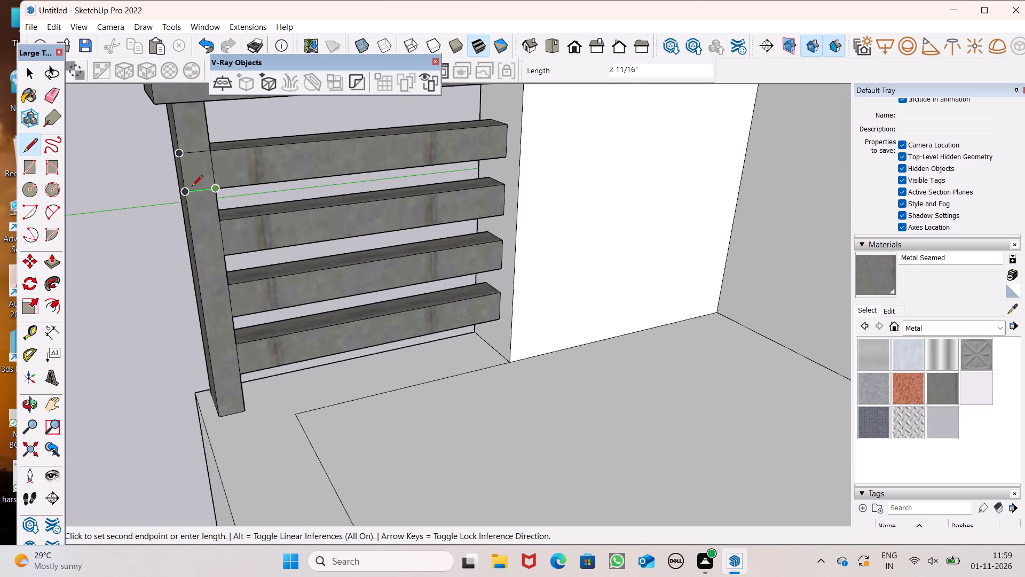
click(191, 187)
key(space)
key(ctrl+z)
Push the top slat's inner side face back about 1/16" to sit flush with the railing post.
middle_drag(243, 204, 206, 237)
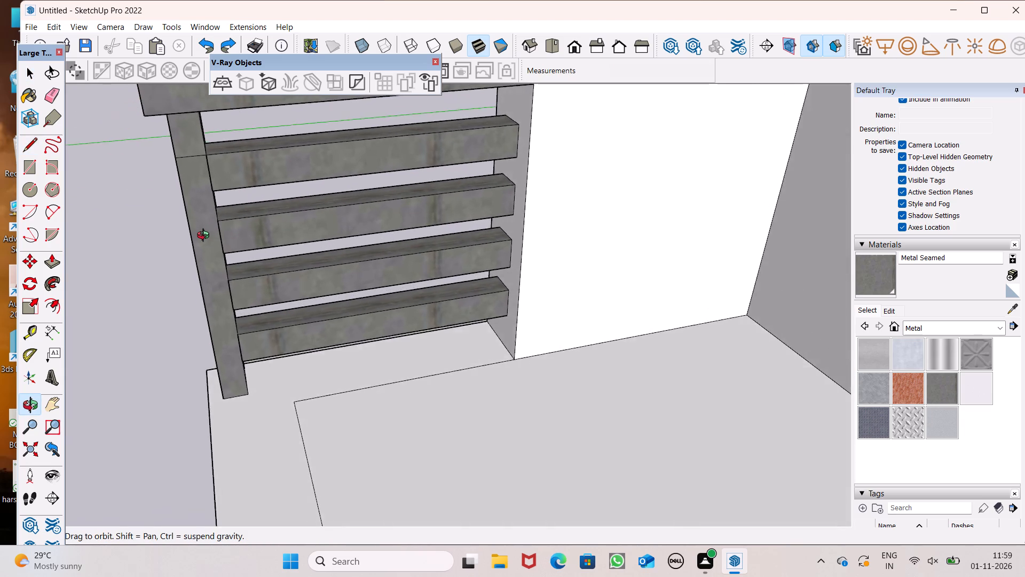
middle_drag(206, 237, 203, 231)
scroll(206, 237, up, 9)
scroll(254, 190, up, 1)
middle_drag(254, 190, 236, 215)
scroll(218, 272, down, 6)
middle_drag(208, 257, 267, 286)
scroll(256, 316, down, 6)
scroll(231, 239, up, 9)
scroll(238, 261, down, 3)
middle_drag(240, 279, 422, 204)
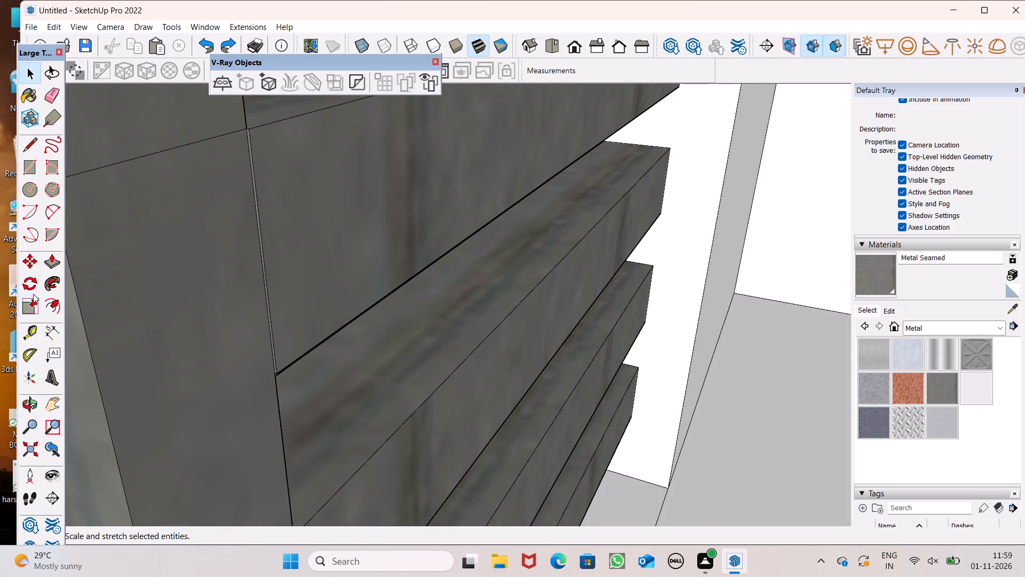
click(51, 264)
drag(297, 274, 262, 291)
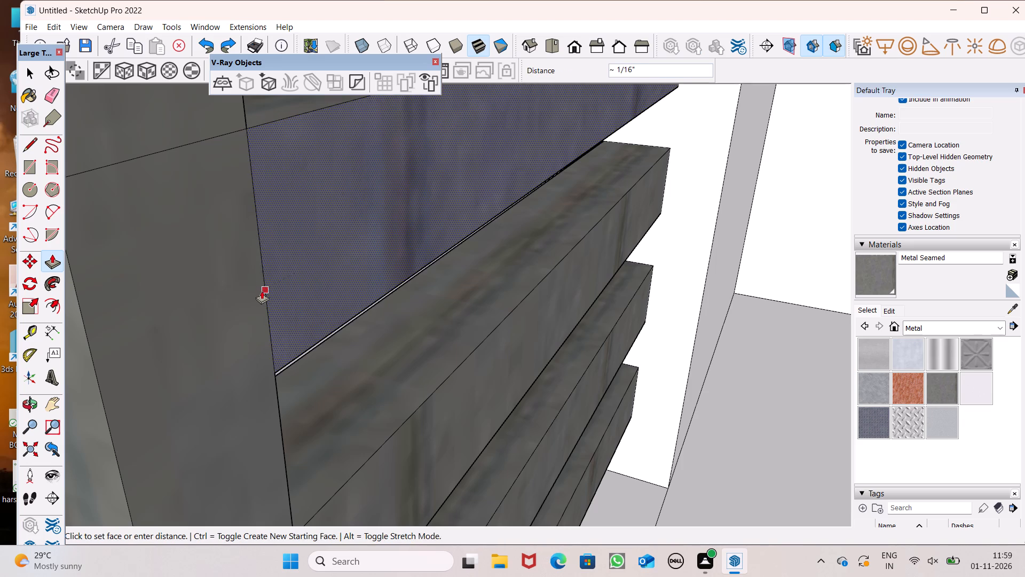
drag(262, 291, 261, 291)
Draw 2 11/16" lines across the post's face at the top slat's lower edge and the second slat's upper edge.
scroll(259, 225, down, 5)
click(26, 144)
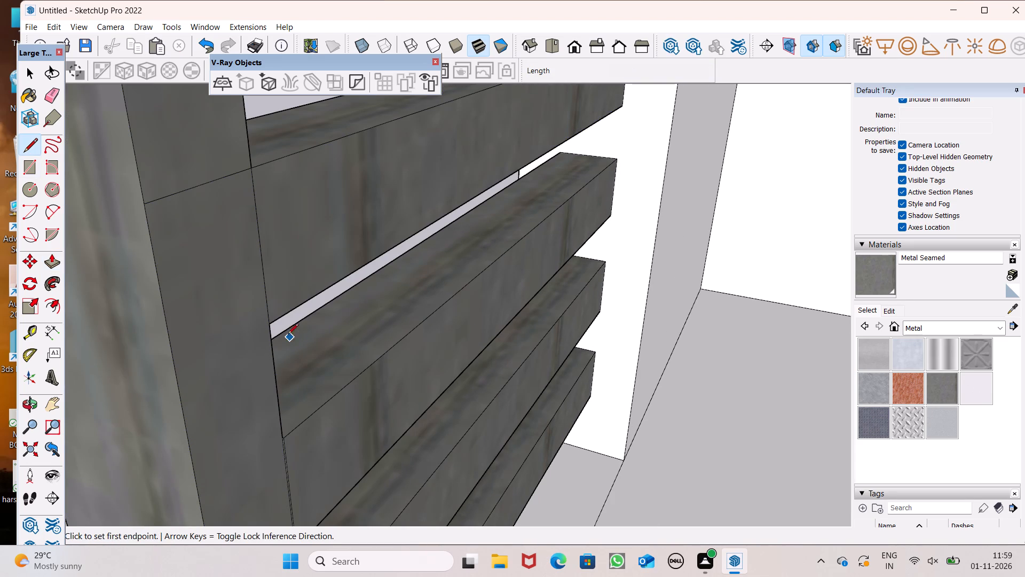
click(267, 324)
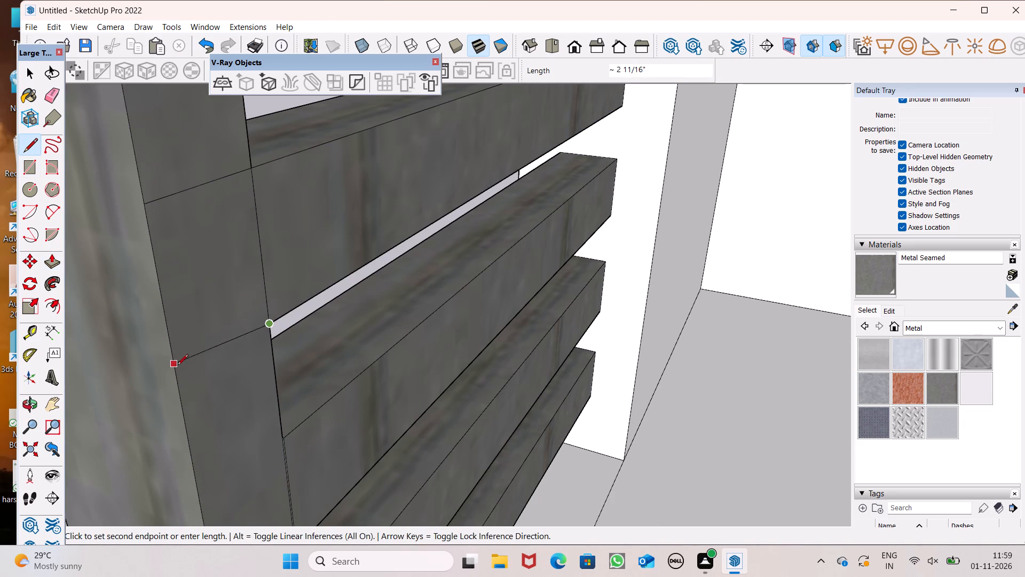
click(177, 379)
scroll(281, 216, down, 7)
scroll(261, 361, up, 6)
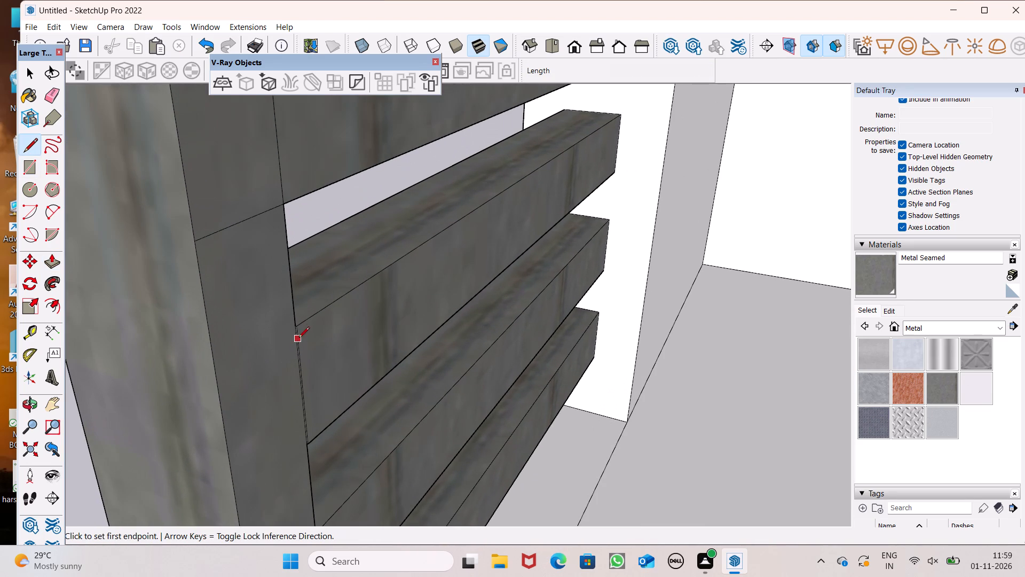
drag(295, 328, 289, 329)
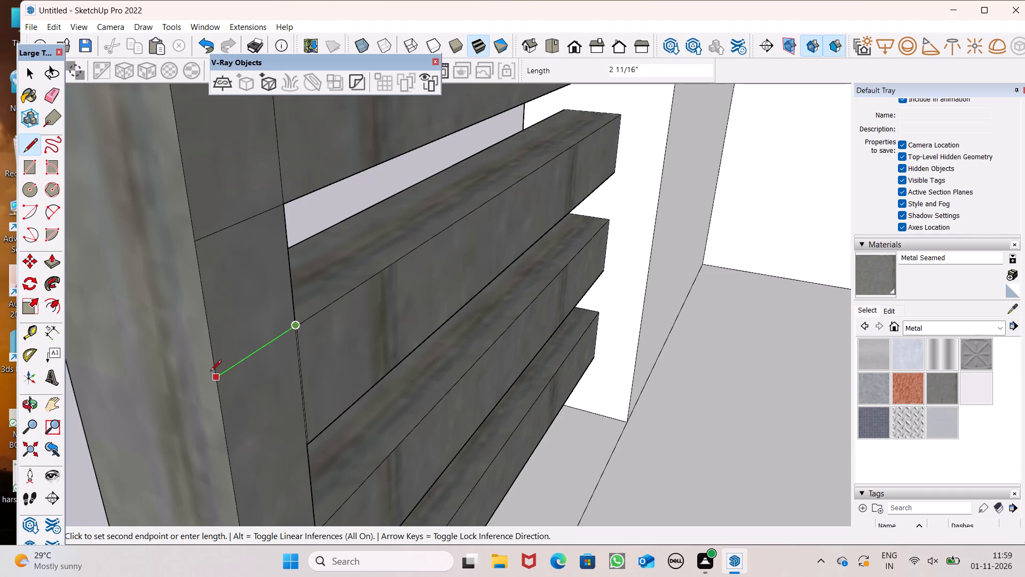
click(210, 372)
Push the second slat's inner side face back flush with the railing post.
scroll(169, 281, down, 4)
middle_drag(226, 364, 236, 334)
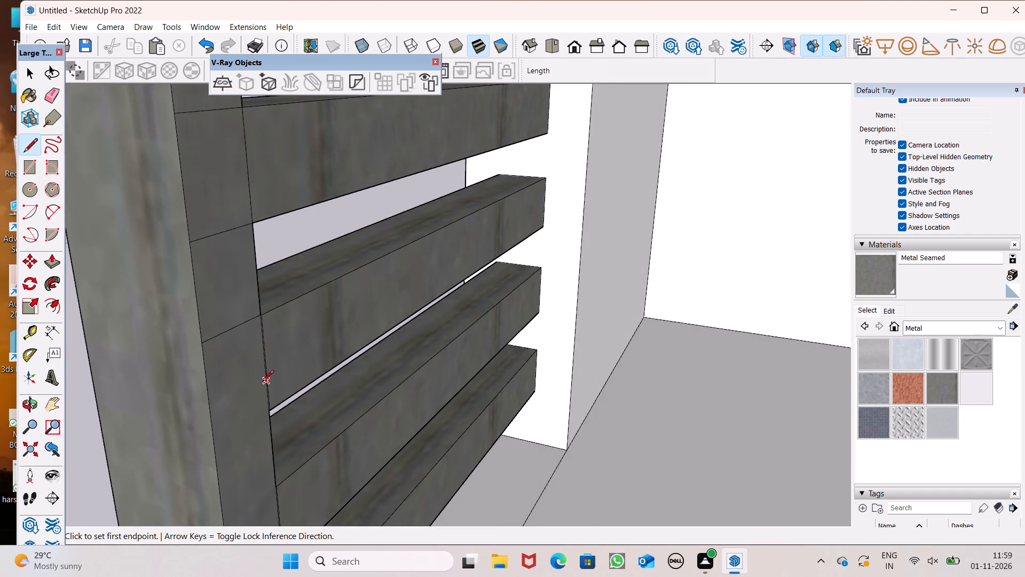
scroll(263, 387, up, 7)
scroll(272, 386, down, 8)
scroll(262, 458, up, 5)
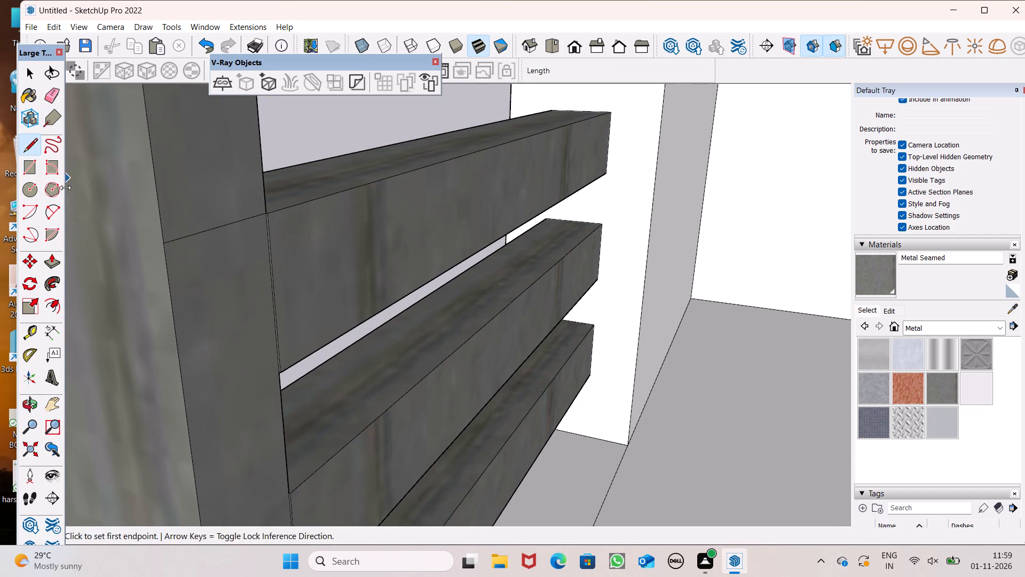
click(53, 263)
drag(311, 331, 284, 348)
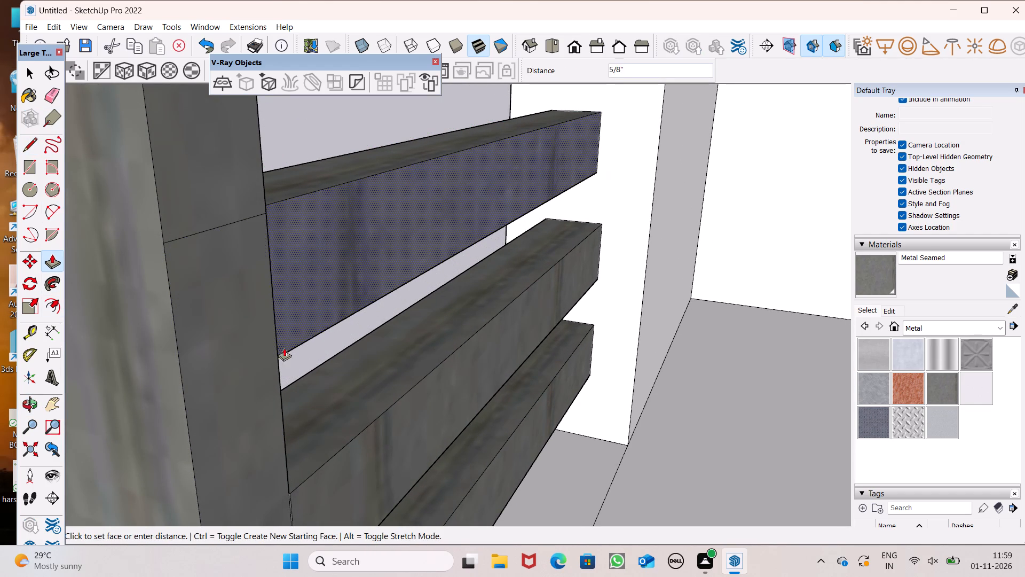
drag(284, 348, 271, 357)
Draw a 2 11/16" line across the post's face at the second slat's lower edge.
scroll(171, 197, down, 6)
click(37, 151)
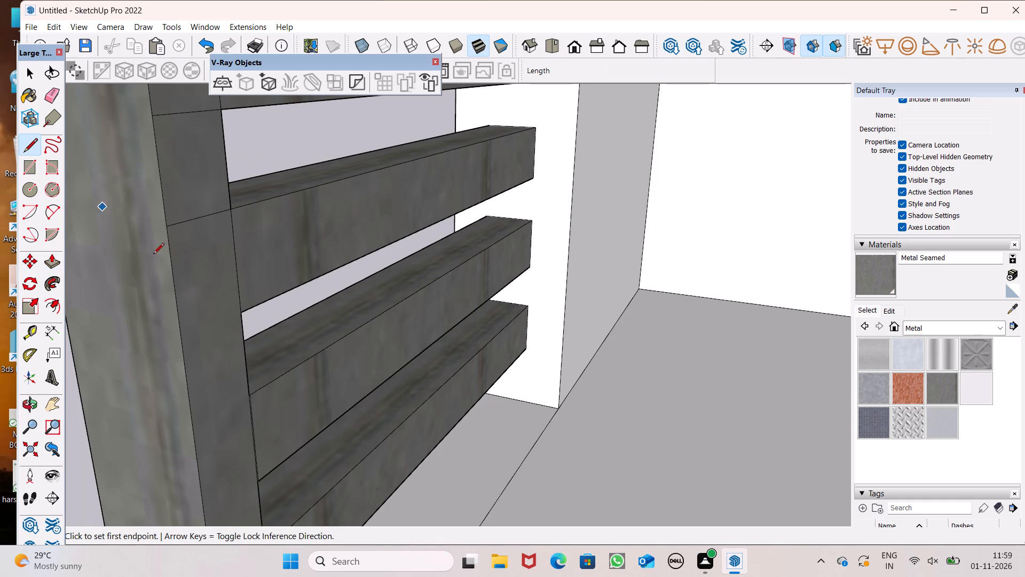
click(244, 313)
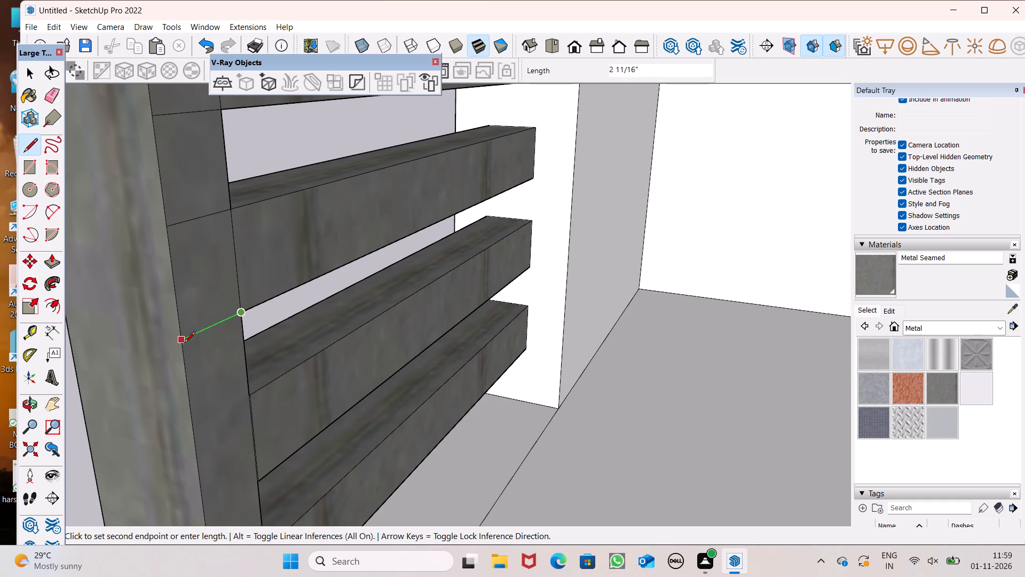
drag(180, 344, 179, 338)
scroll(219, 220, down, 5)
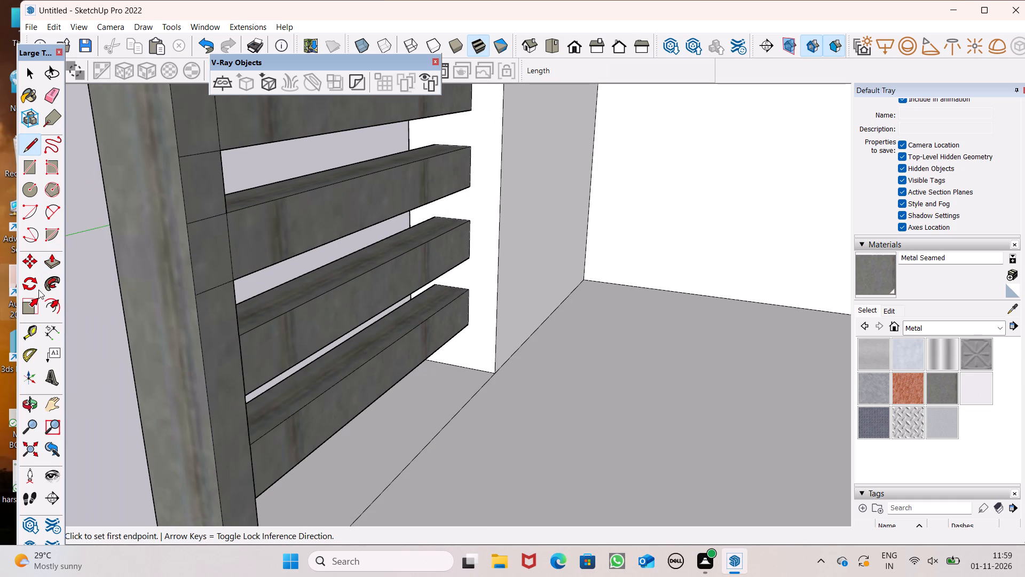
Push the inner side faces of the third and fourth slats back about 1/16" flush with the railing post.
click(50, 263)
scroll(261, 383, up, 4)
drag(253, 379, 228, 387)
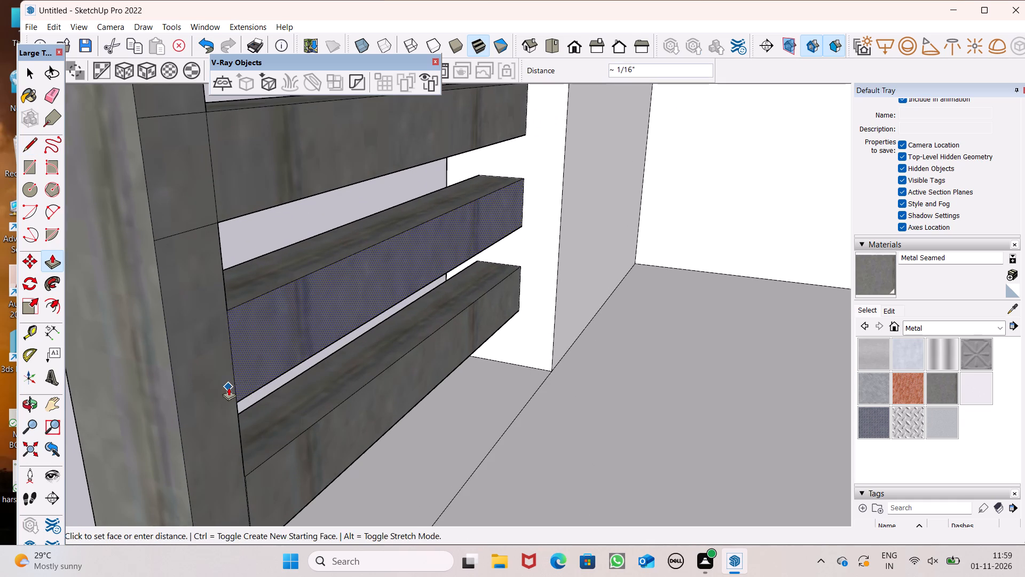
drag(228, 387, 226, 388)
scroll(311, 252, down, 7)
scroll(303, 380, up, 5)
drag(283, 376, 266, 381)
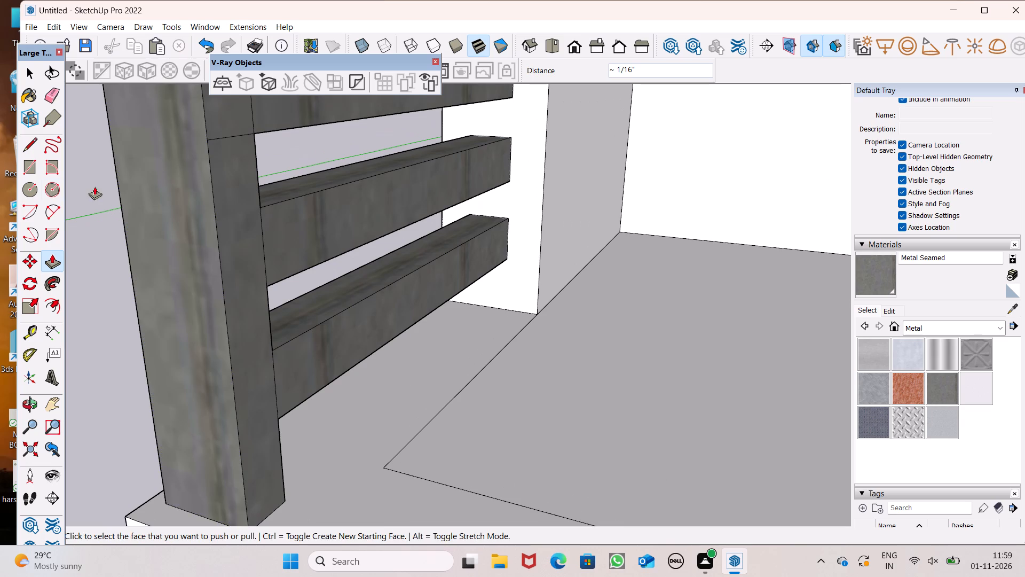
Draw four 2 11/16" lines across the post's face at the upper and lower edges of the third and fourth slats.
click(33, 139)
click(262, 207)
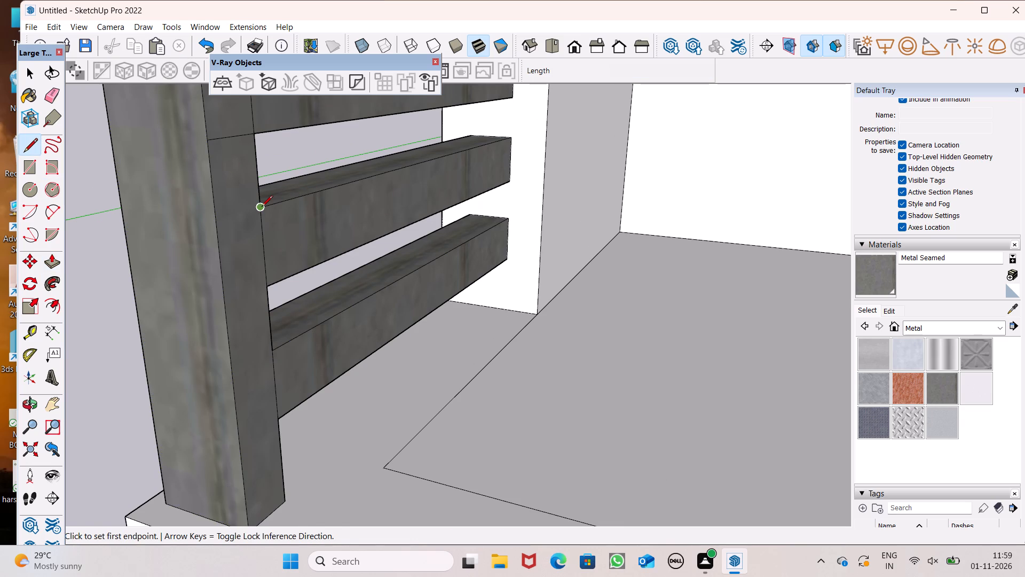
click(212, 217)
drag(267, 288, 266, 288)
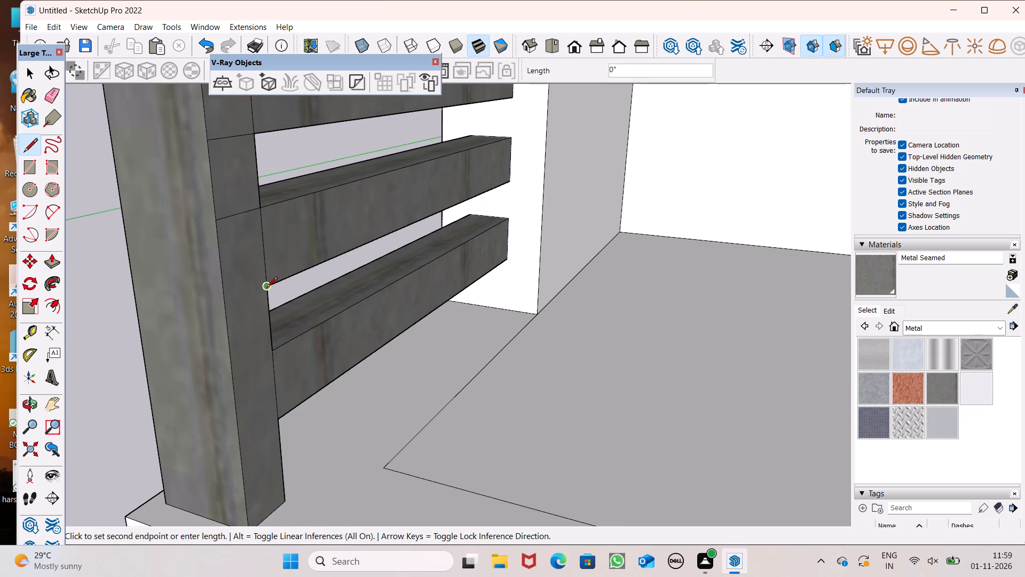
drag(266, 288, 262, 290)
click(219, 301)
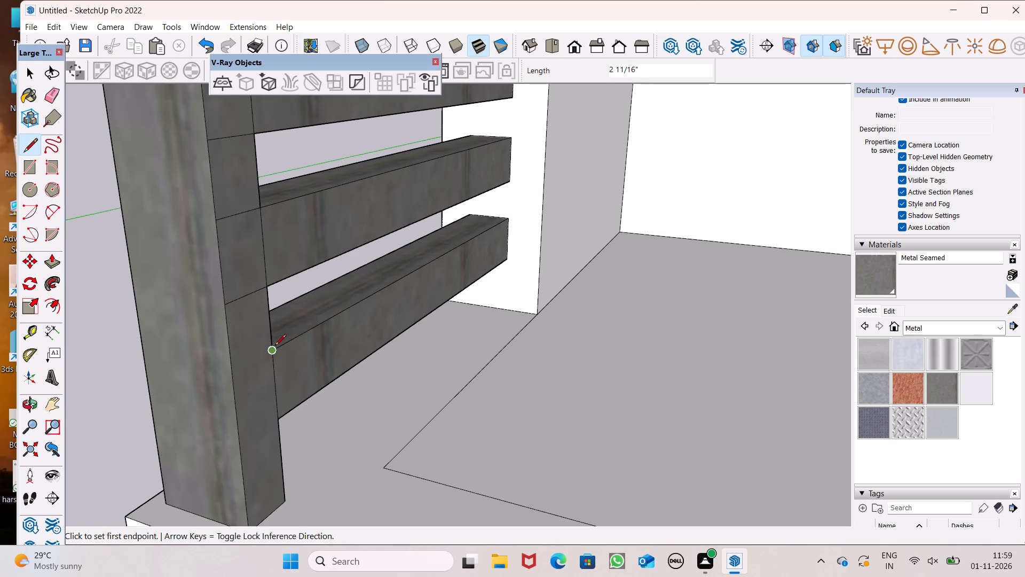
click(275, 347)
click(230, 369)
drag(280, 420, 275, 420)
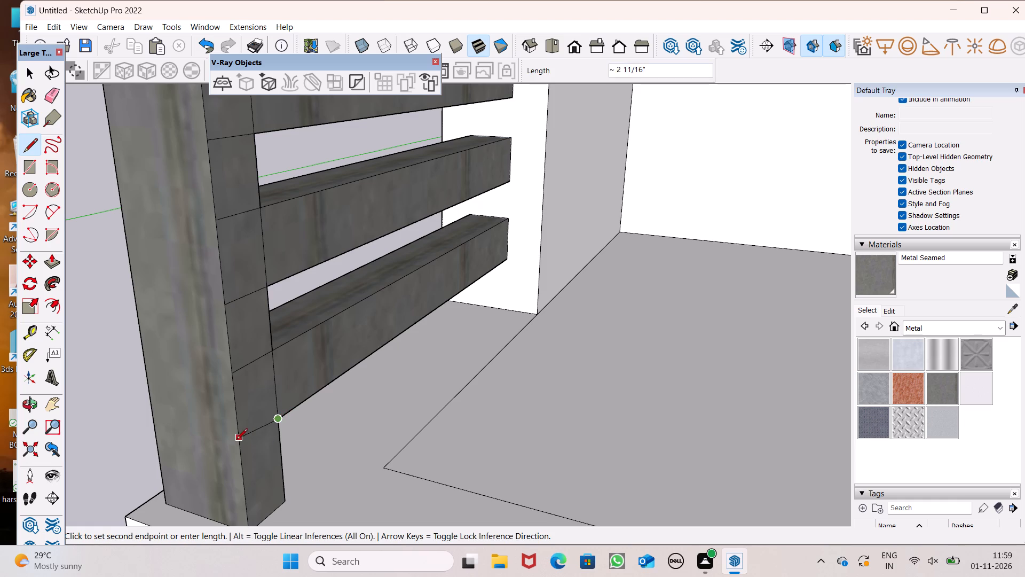
click(236, 440)
Push/Pull the post's uppermost slat-height section out 6' 6 7/16" along the veranda as a front slat.
scroll(234, 268, down, 11)
middle_drag(152, 330, 0, 355)
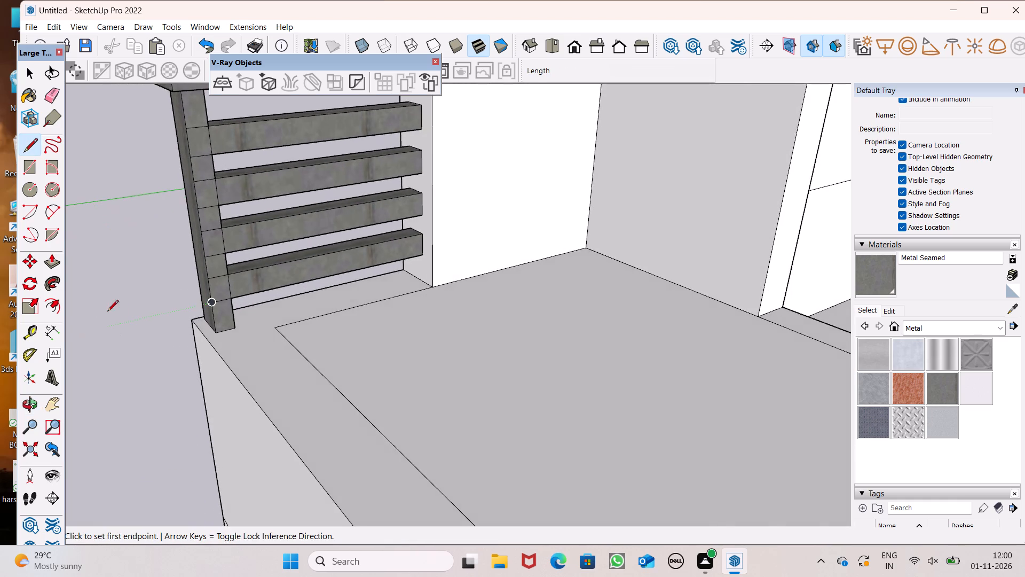
scroll(116, 321, down, 5)
key(space)
click(52, 266)
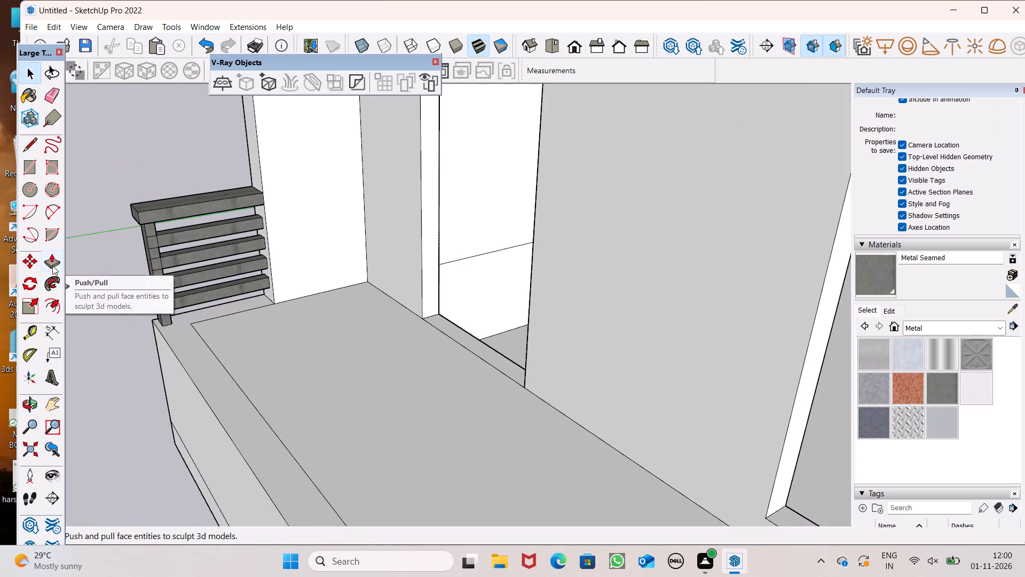
scroll(129, 249, up, 6)
scroll(146, 244, down, 4)
drag(178, 231, 413, 494)
scroll(174, 36, down, 7)
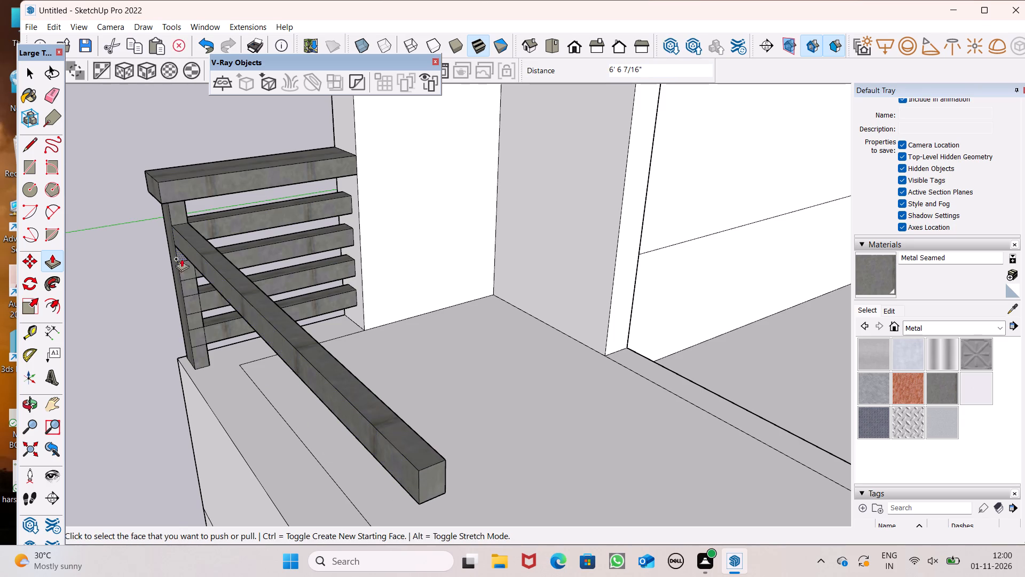
Draw a vertical line about 3 1/2" long on the top rail's side face, in line with the post's inner edge.
scroll(215, 147, down, 6)
middle_drag(188, 307, 240, 326)
scroll(142, 155, up, 1)
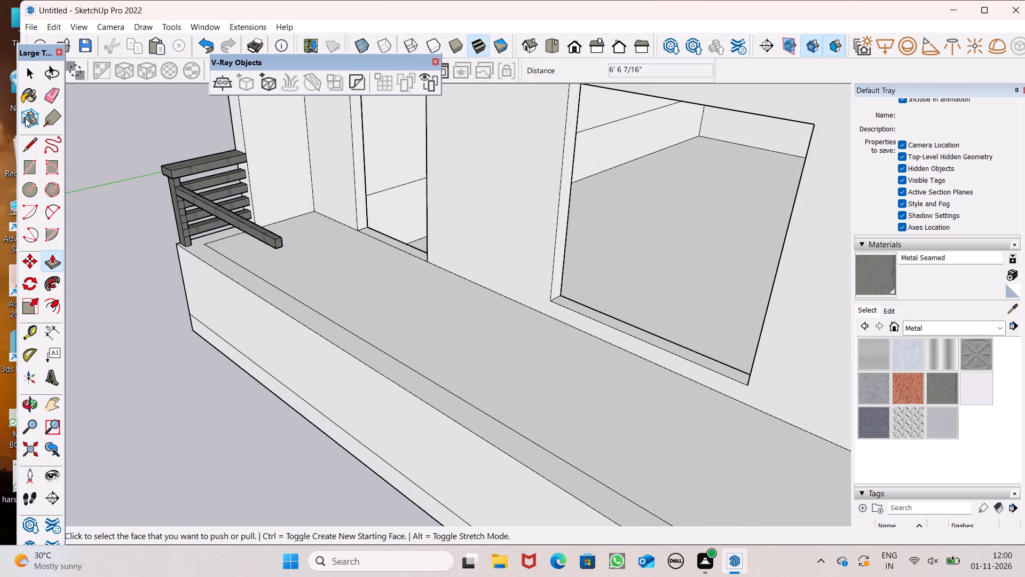
click(25, 142)
scroll(153, 152, up, 8)
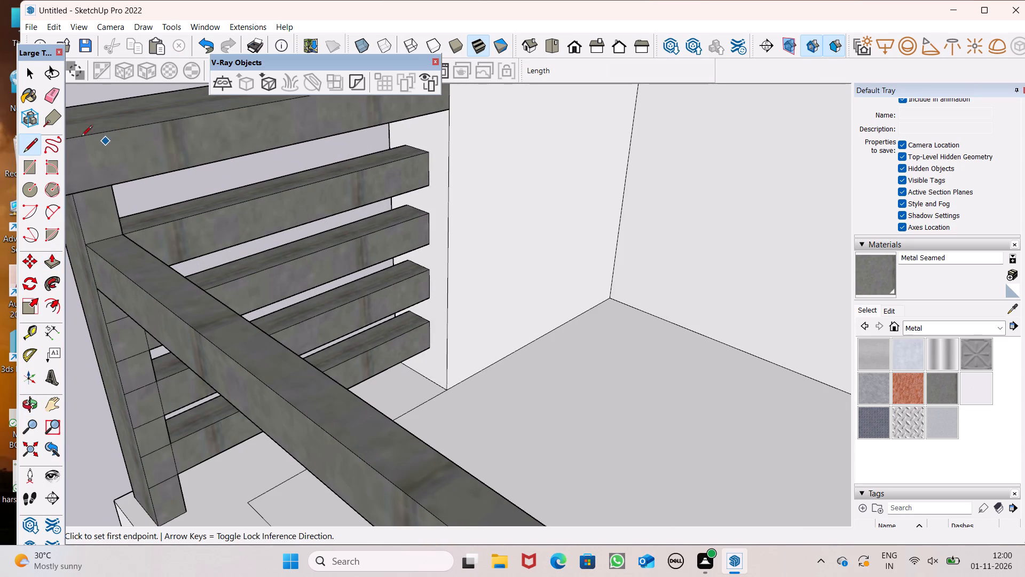
click(105, 136)
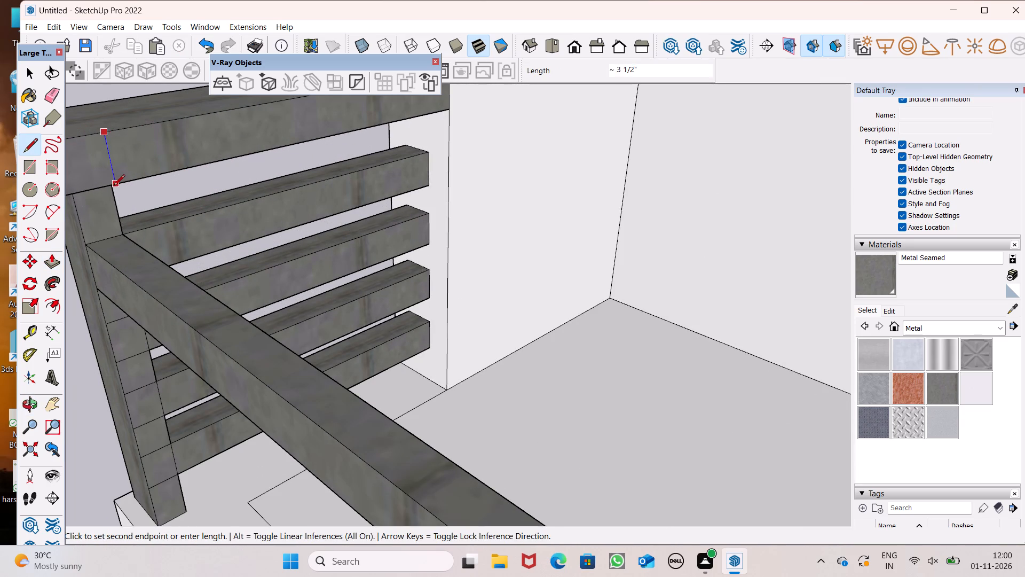
click(114, 186)
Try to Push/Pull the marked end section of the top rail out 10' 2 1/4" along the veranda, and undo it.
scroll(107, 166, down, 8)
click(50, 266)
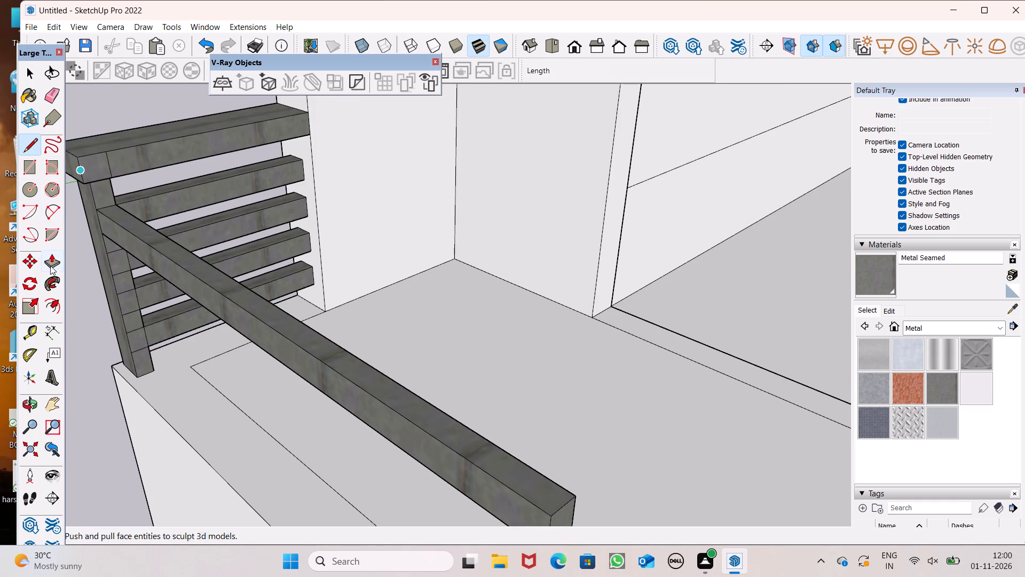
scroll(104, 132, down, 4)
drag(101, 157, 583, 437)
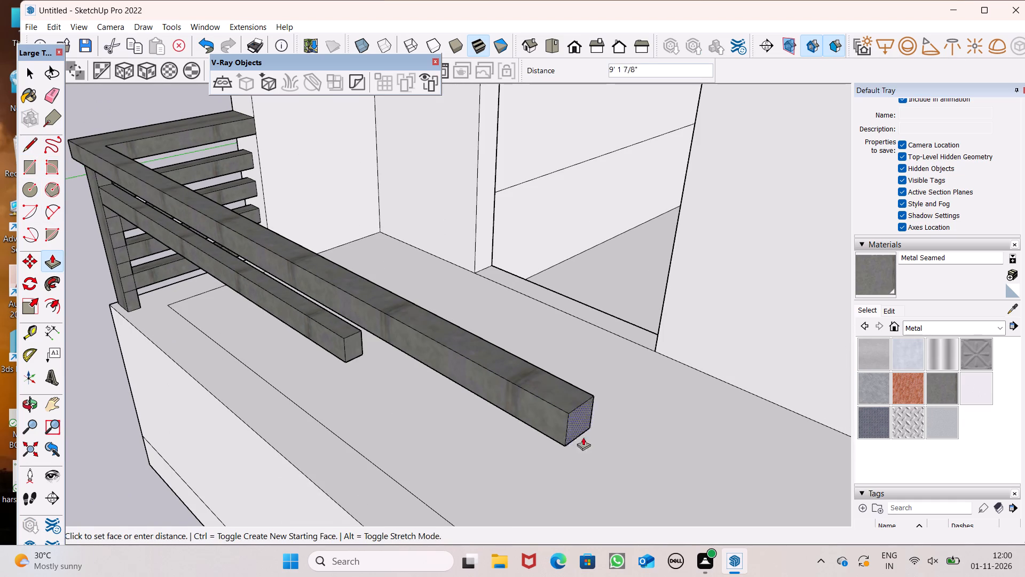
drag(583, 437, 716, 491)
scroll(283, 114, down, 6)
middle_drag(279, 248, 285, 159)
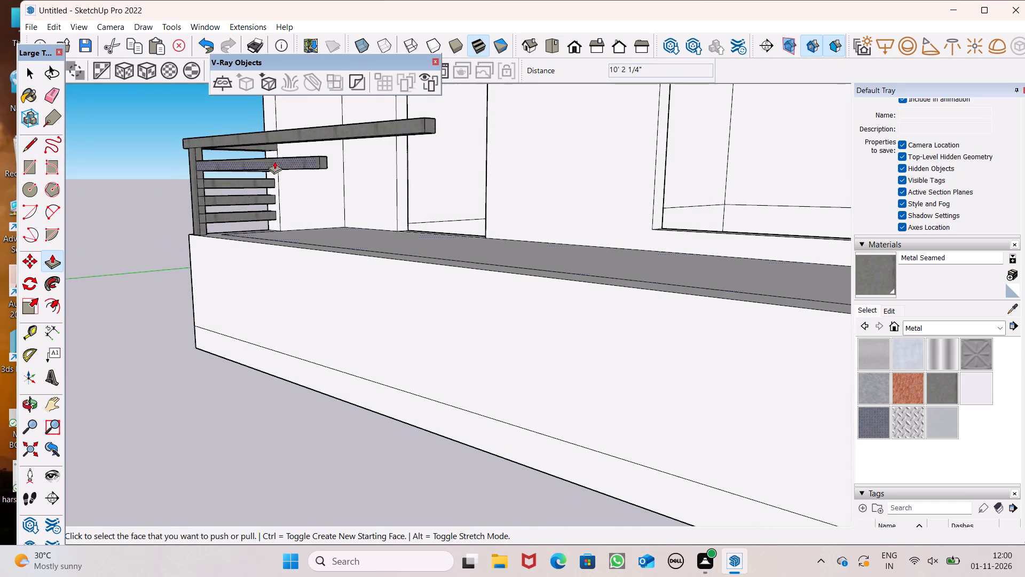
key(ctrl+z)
Push/Pull the marked end section of the top rail out 13' 13/16" along the veranda's front.
scroll(182, 119, up, 2)
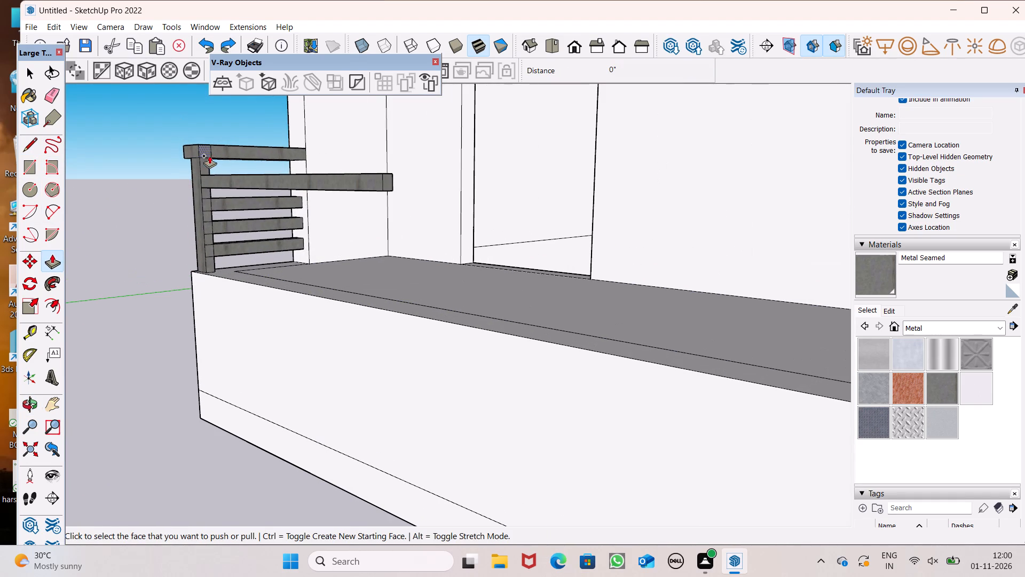
drag(211, 156, 608, 259)
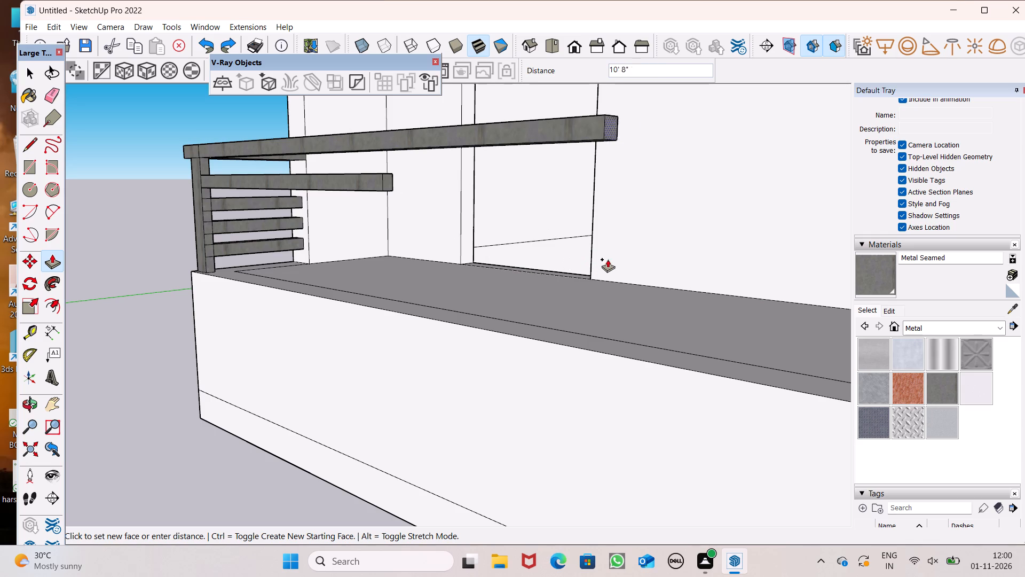
drag(608, 259, 808, 248)
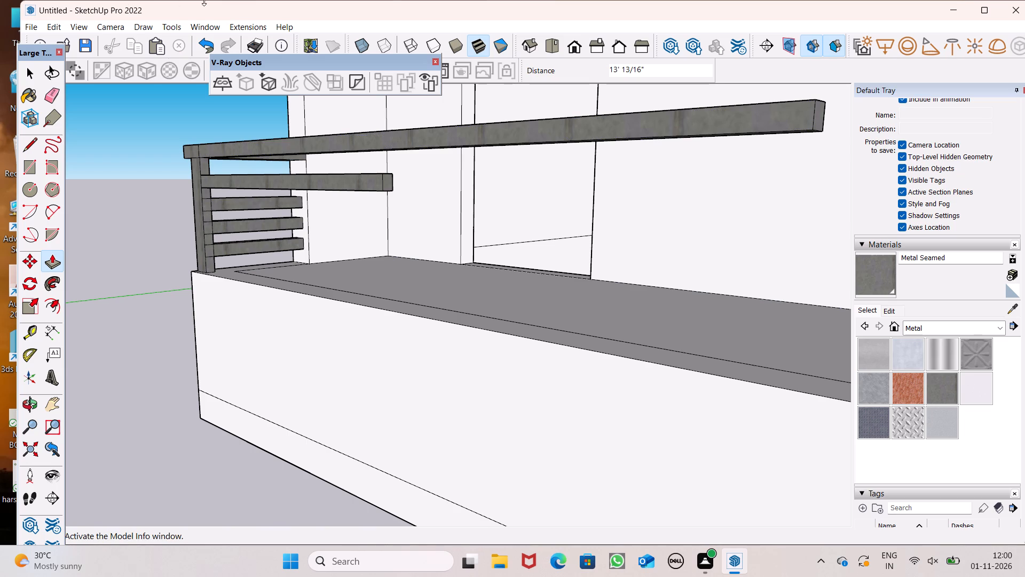
Push/Pull the post's three lower slat-height sections out along the veranda as front slats, the upper two by 10' 7 1/2" and 10' 8 5/8".
scroll(348, 183, down, 3)
middle_drag(392, 256, 344, 261)
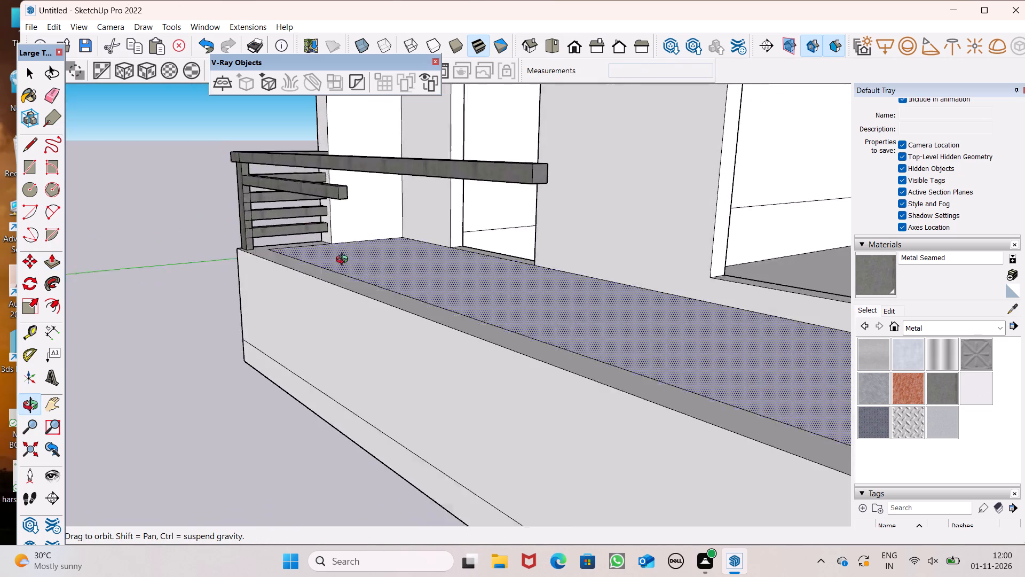
middle_drag(344, 261, 345, 256)
scroll(252, 204, up, 6)
drag(241, 196, 317, 229)
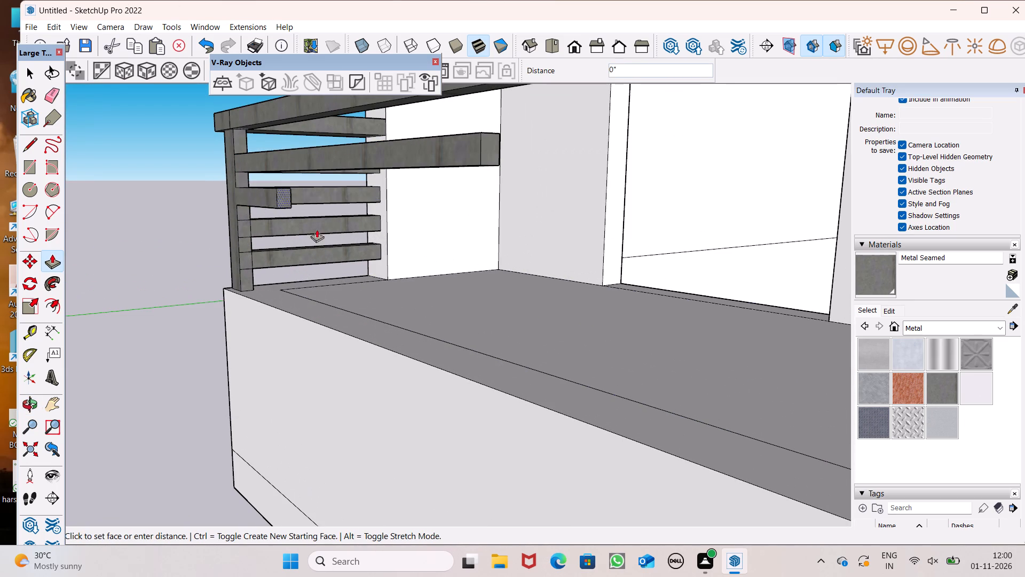
drag(317, 229, 903, 368)
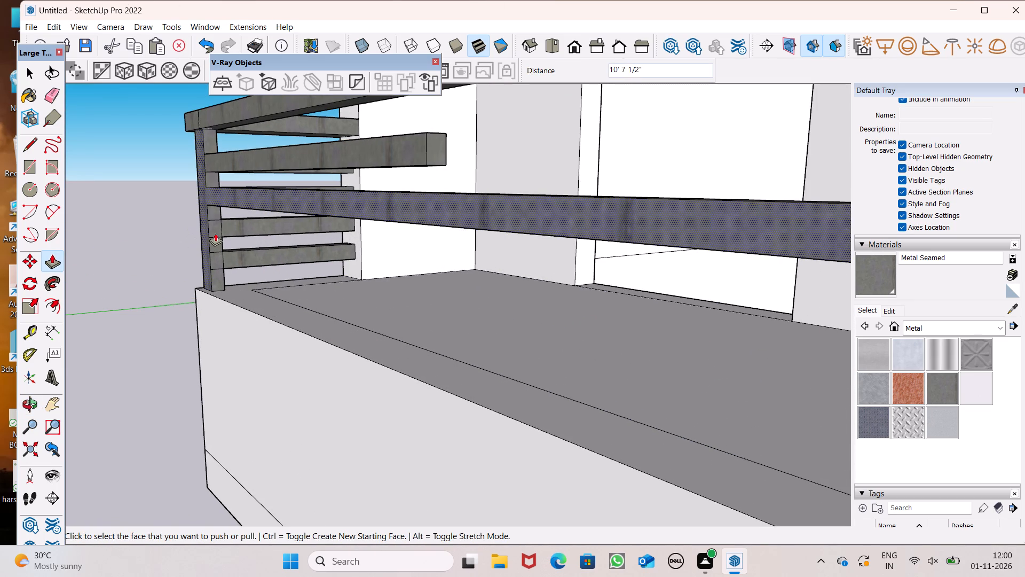
drag(219, 234, 850, 382)
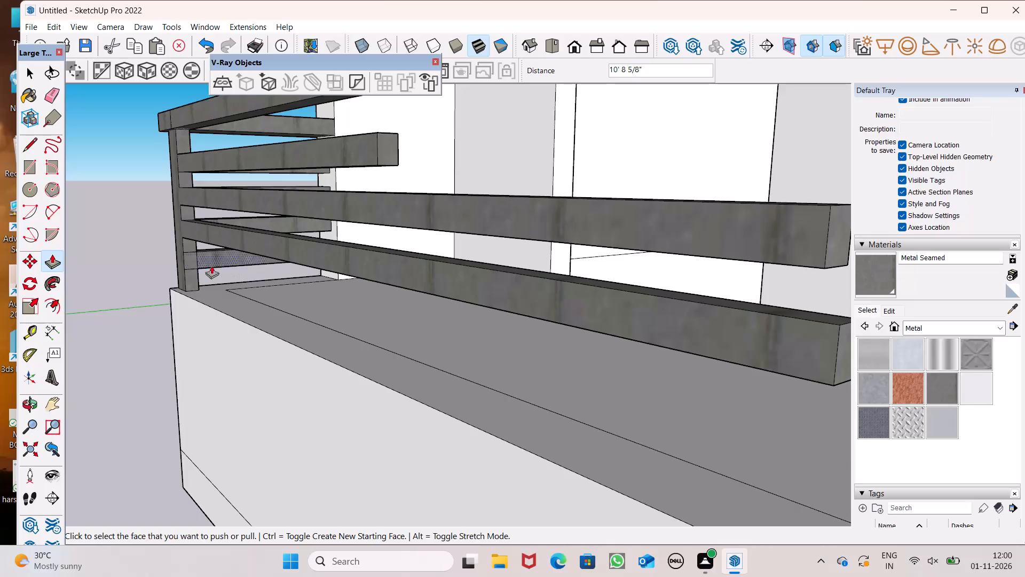
drag(188, 258, 629, 424)
click(652, 432)
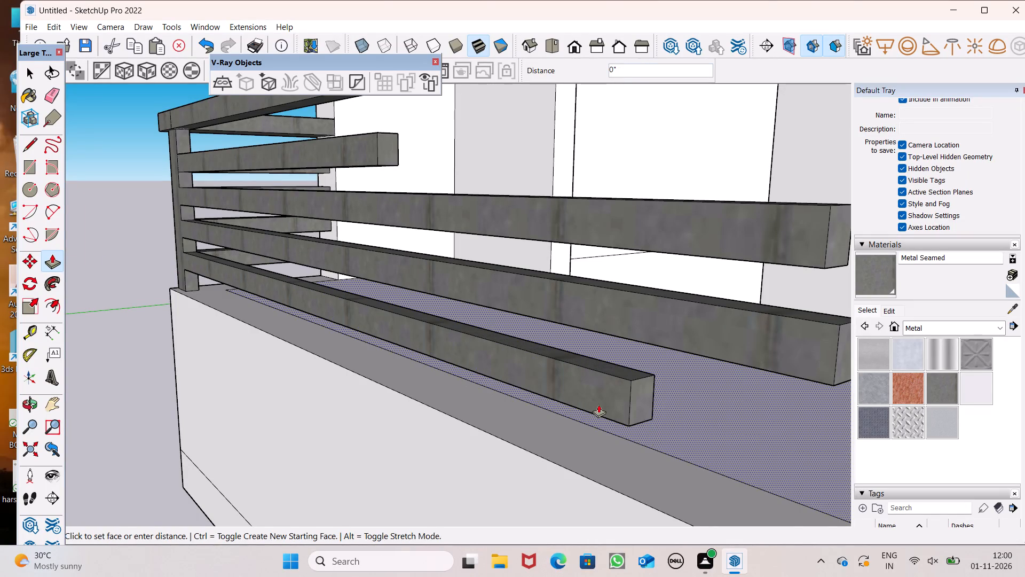
scroll(214, 302, down, 4)
key(space)
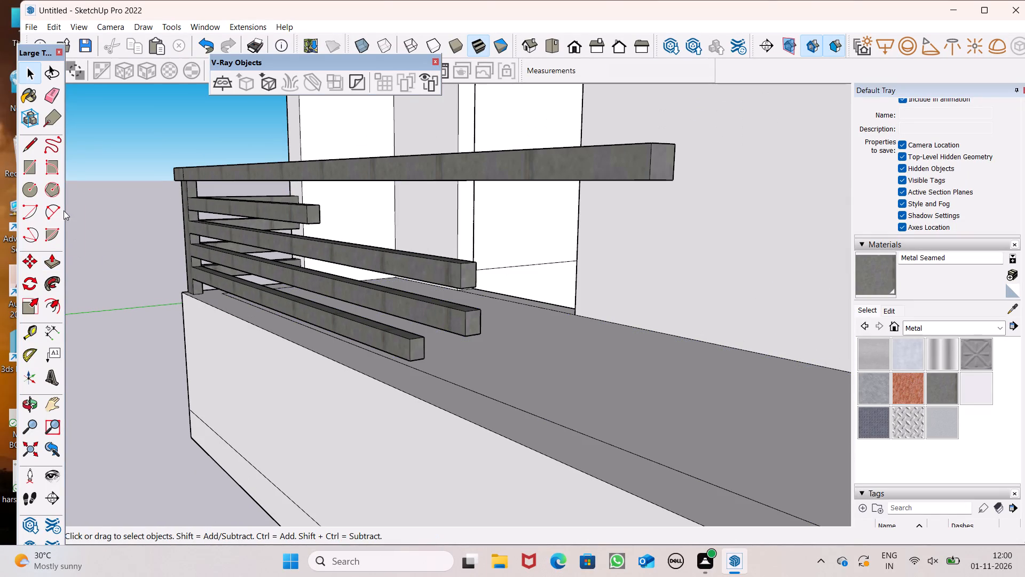
Push/Pull the end of the short uppermost front slat further along the veranda, roughly level with the top rail's end.
scroll(64, 210, down, 3)
middle_drag(232, 249, 228, 326)
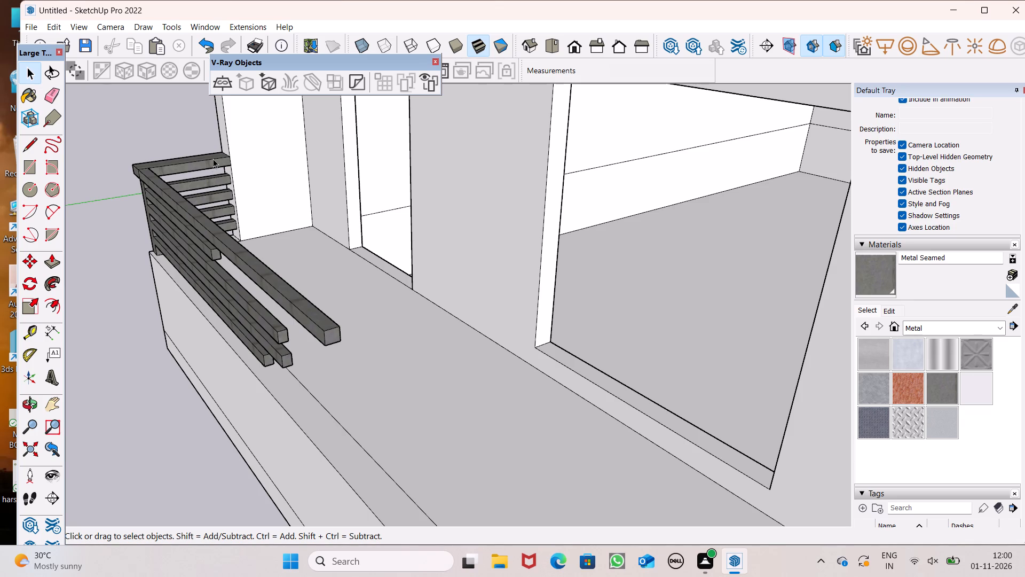
scroll(146, 207, down, 1)
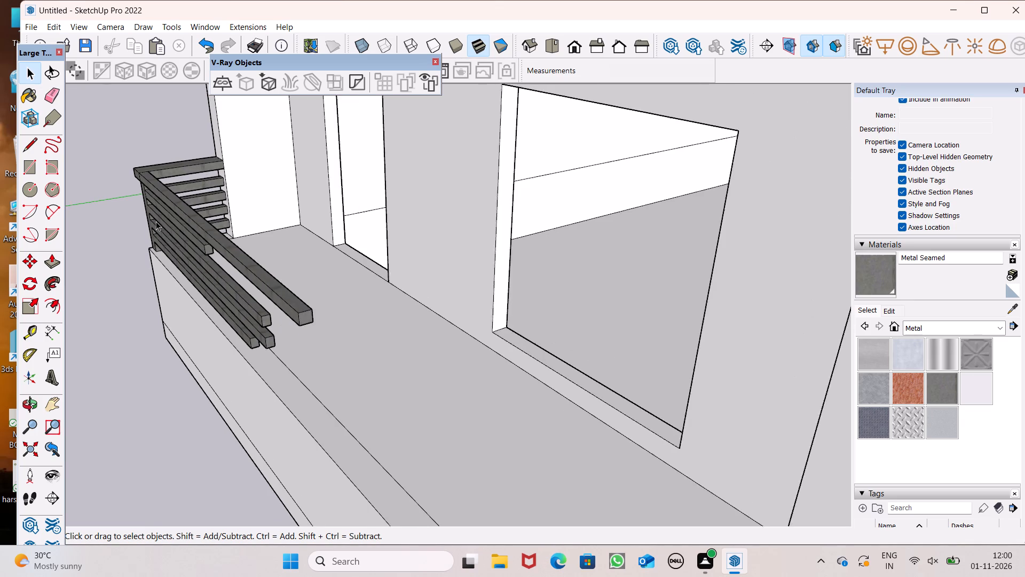
scroll(156, 221, down, 1)
middle_drag(180, 293, 210, 217)
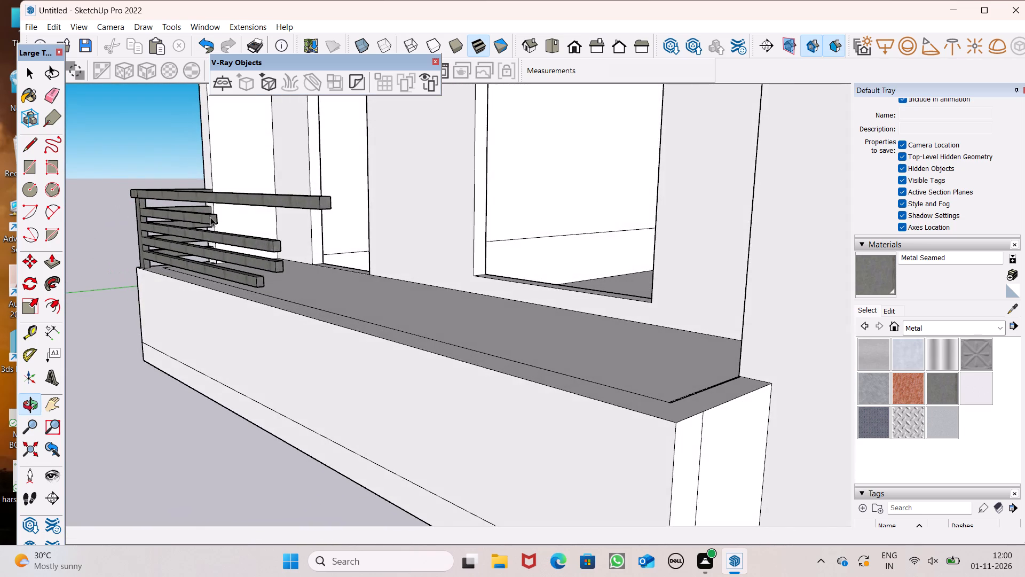
scroll(214, 218, up, 1)
click(52, 263)
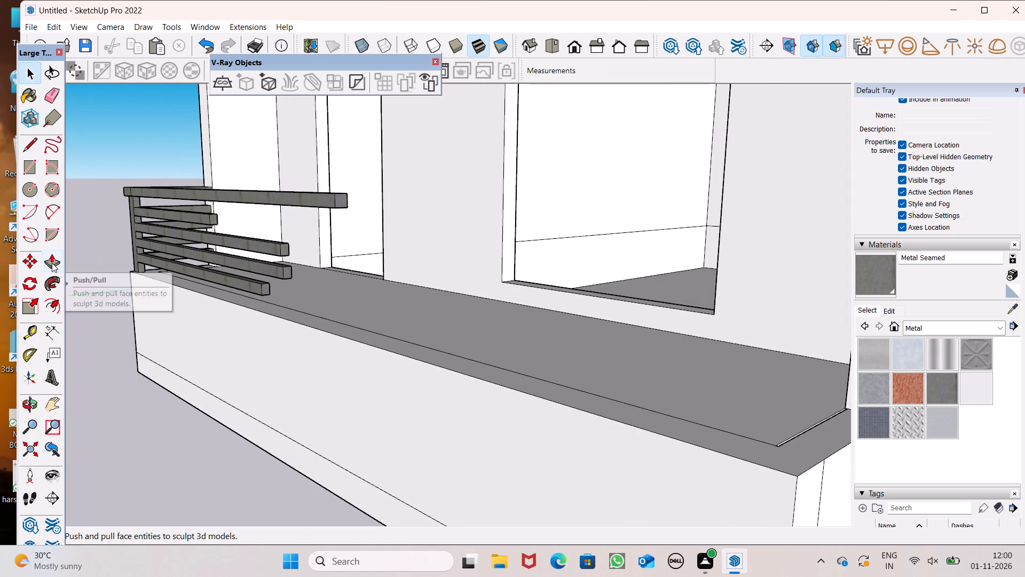
scroll(261, 261, down, 1)
middle_drag(265, 270, 251, 298)
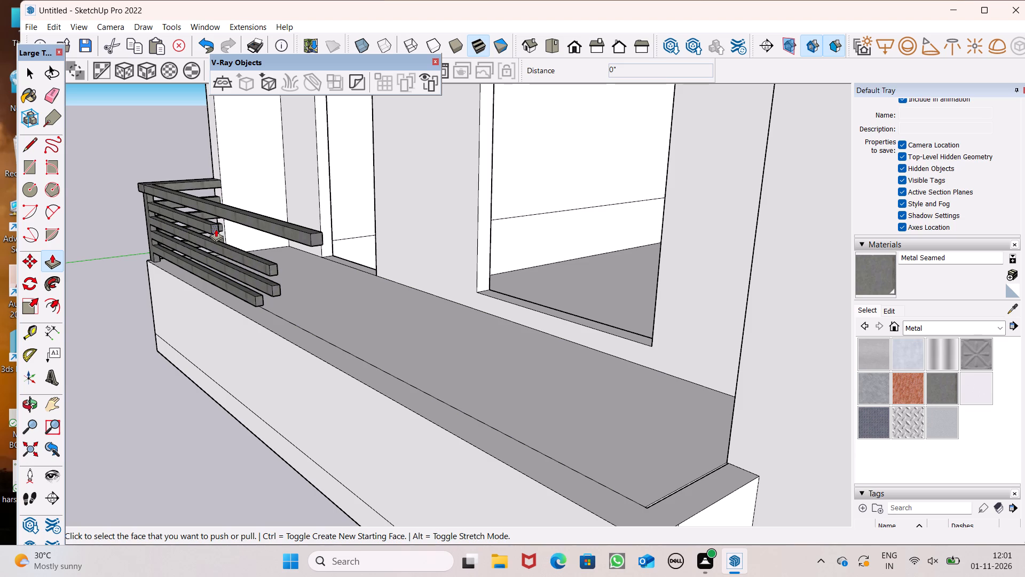
drag(219, 232, 310, 241)
Push/Pull the lowest front slat's end out 12' 10 5/16" and the slat above it 11' 8 3/16", close to the veranda's far corner.
drag(257, 304, 319, 344)
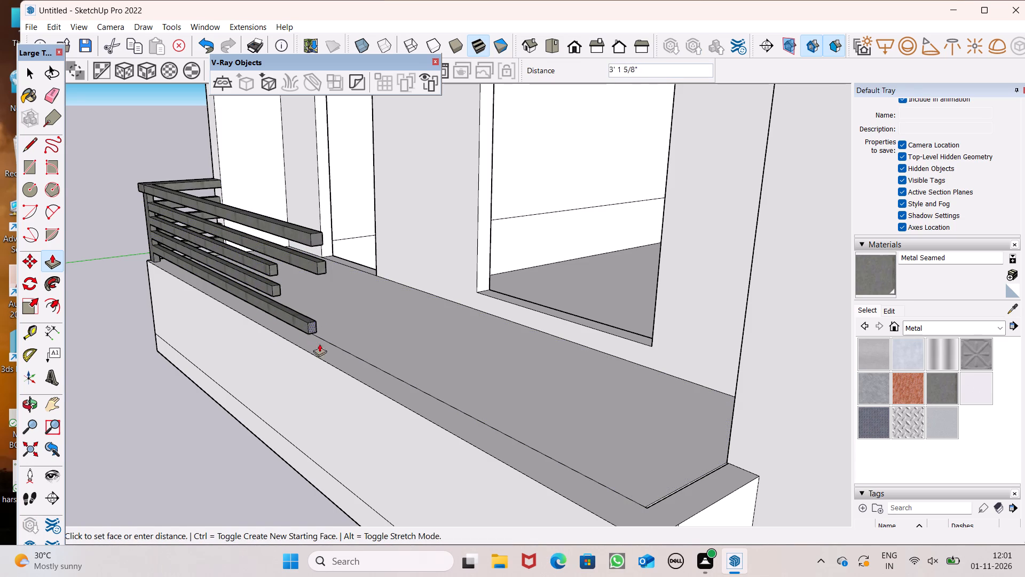
drag(319, 344, 629, 505)
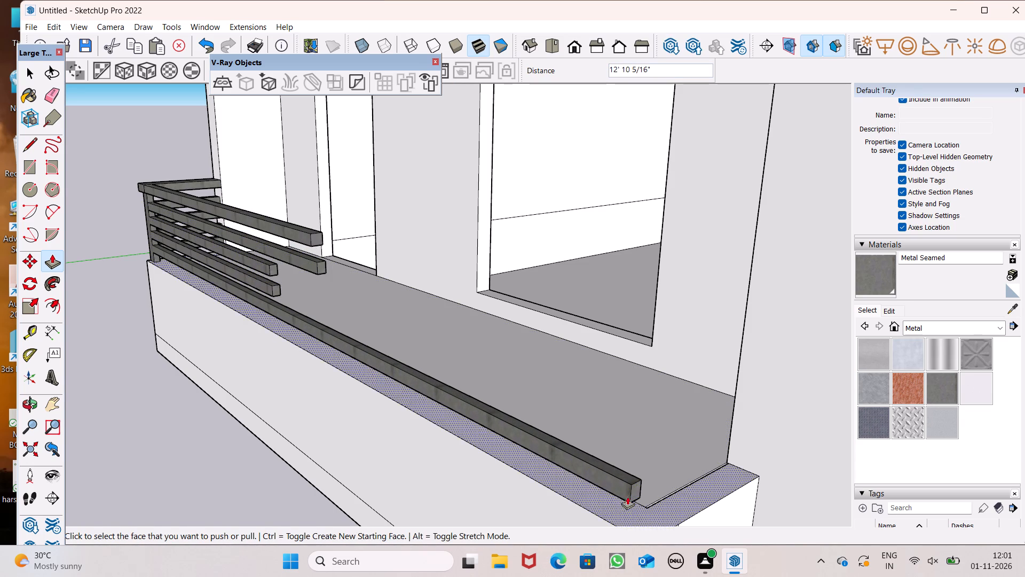
scroll(310, 238, down, 5)
scroll(270, 266, up, 2)
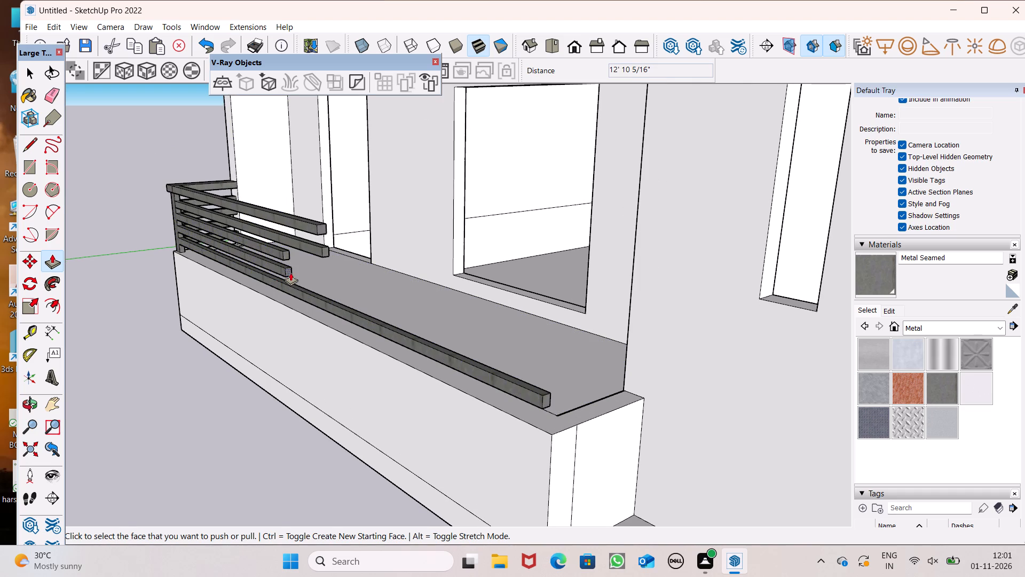
drag(290, 272, 553, 380)
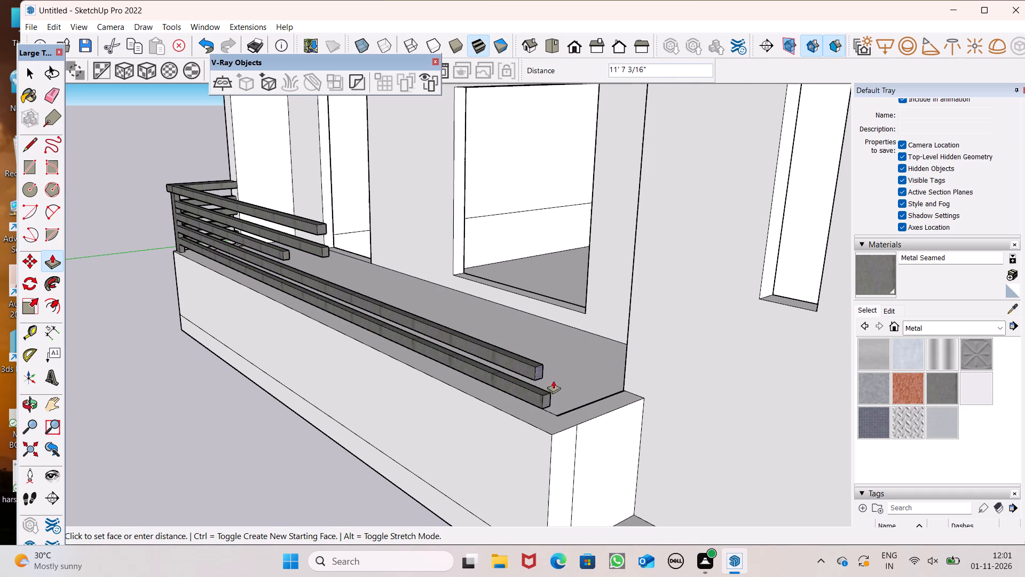
drag(553, 380, 547, 395)
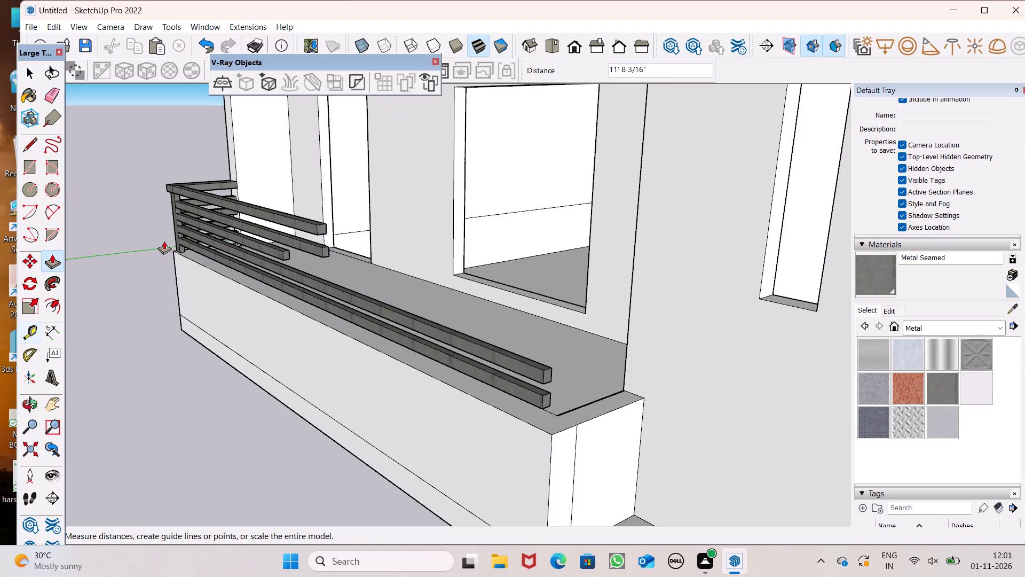
Extend the top rail and uppermost slat by 9' 1 1/8" each and the second slat by 11' 9 5/16", level with the lower slats.
scroll(164, 241, down, 3)
scroll(362, 300, up, 3)
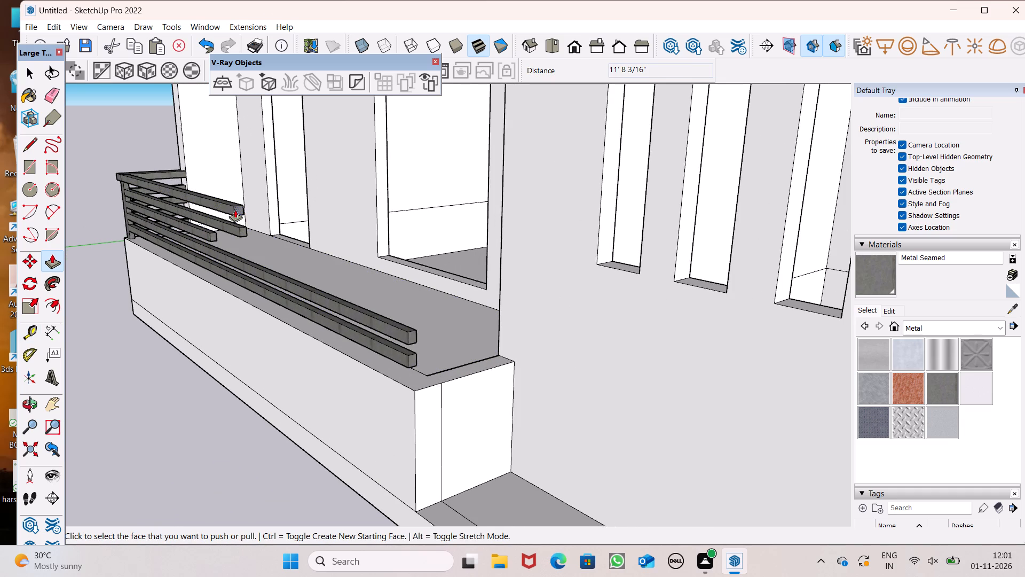
drag(239, 209, 407, 327)
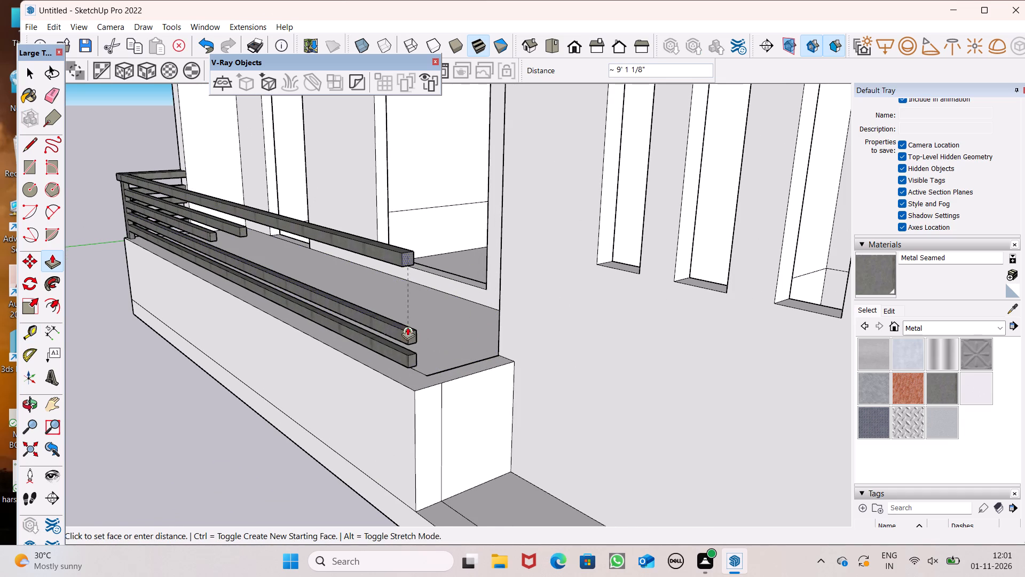
drag(407, 327, 408, 329)
drag(243, 230, 406, 325)
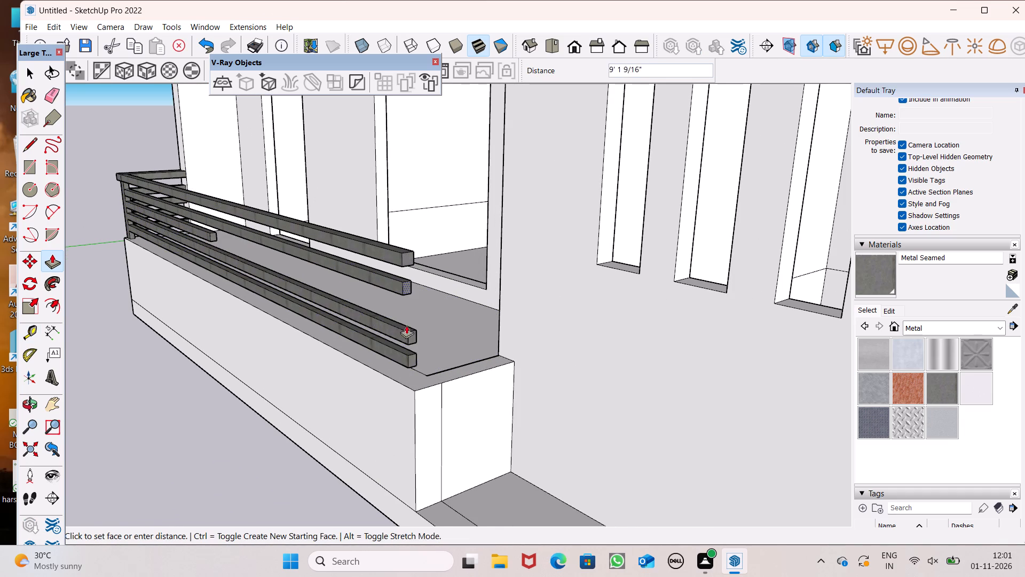
drag(406, 325, 408, 331)
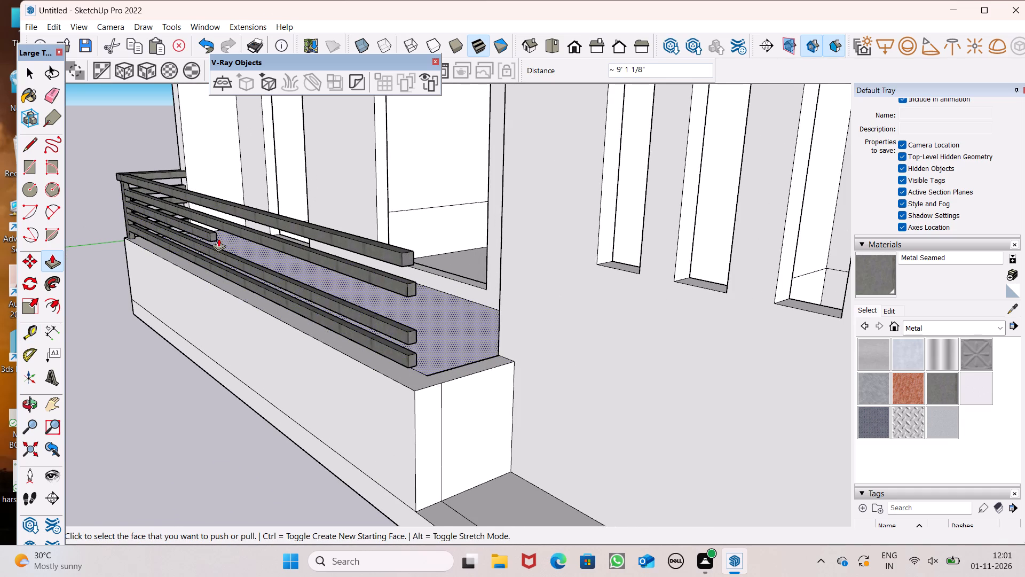
drag(210, 237, 404, 333)
Draw a small post-base rectangle on top of the veranda wall's far corner, just beyond the slat ends.
scroll(443, 262, down, 3)
middle_drag(448, 323, 350, 348)
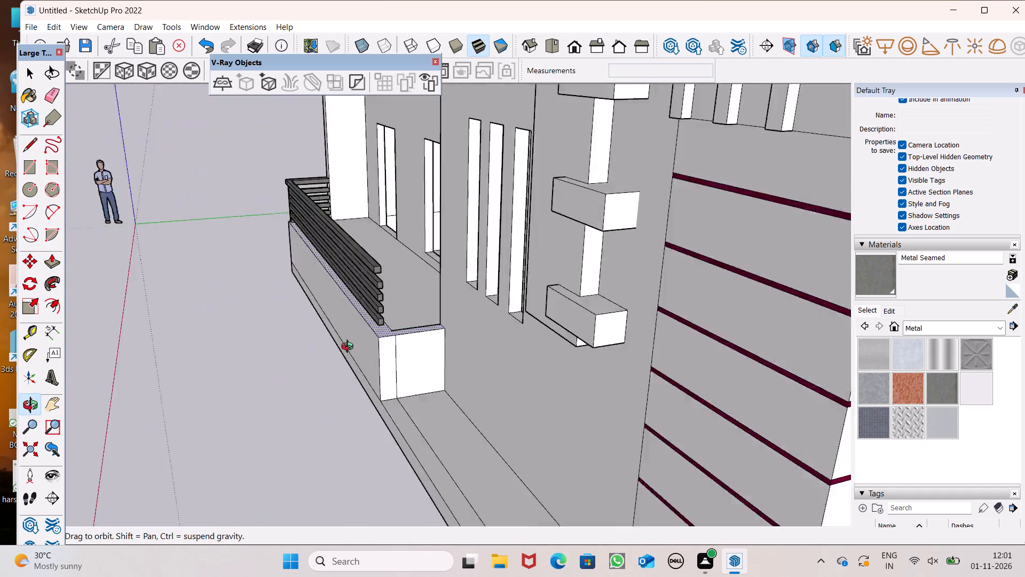
middle_drag(350, 348, 414, 384)
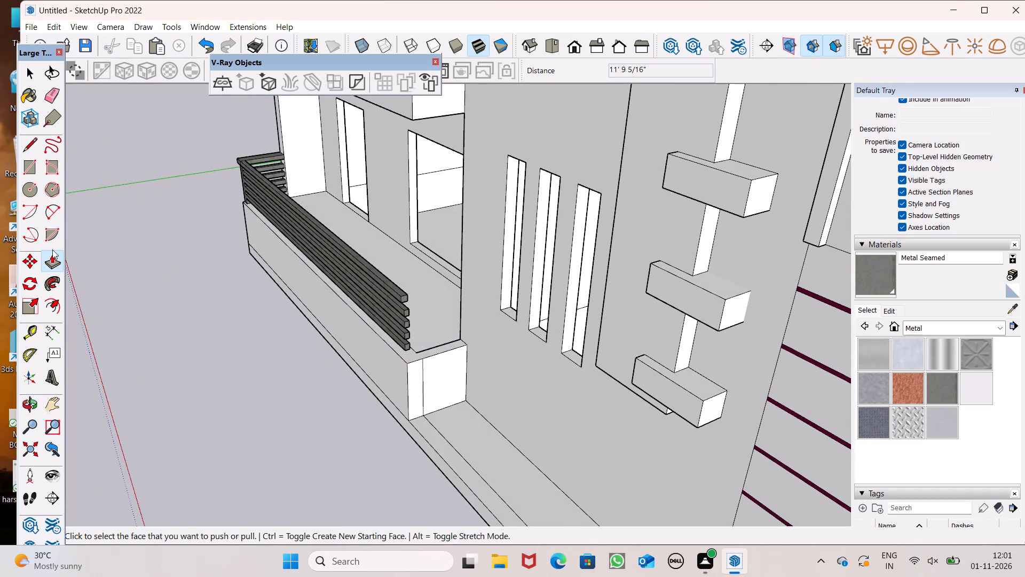
drag(32, 169, 37, 173)
scroll(415, 355, up, 2)
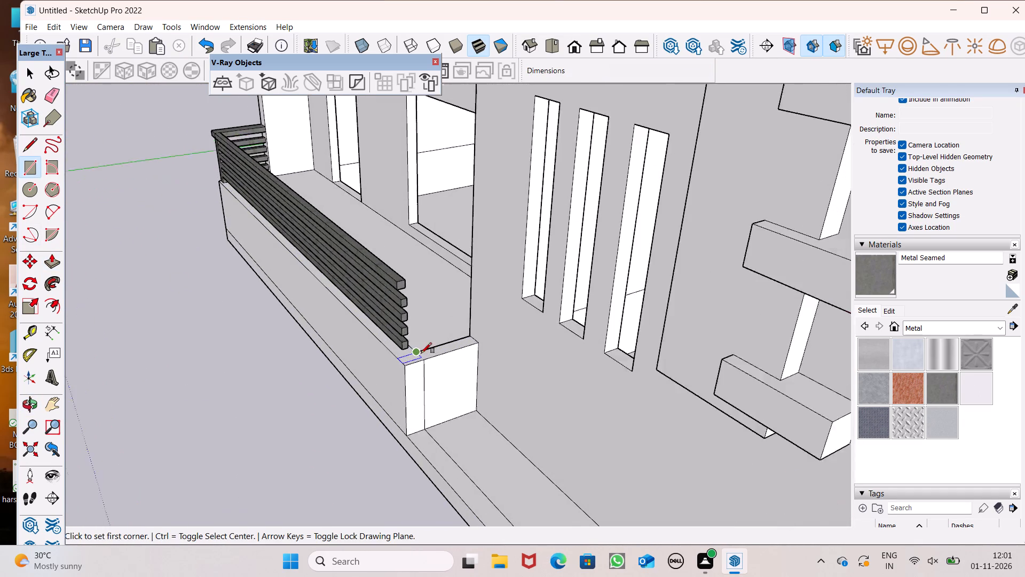
scroll(421, 353, up, 13)
scroll(356, 359, up, 7)
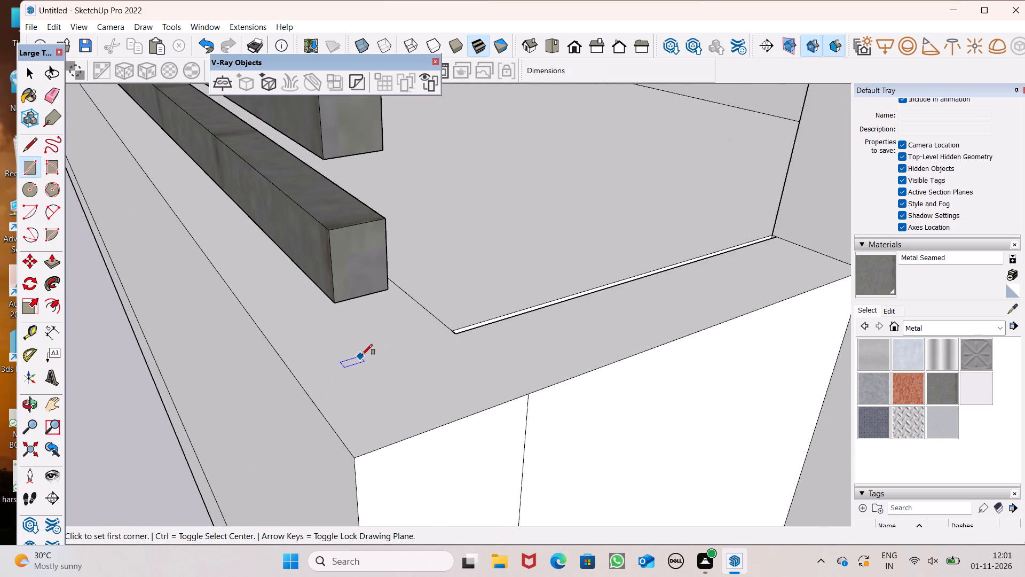
drag(360, 351, 360, 356)
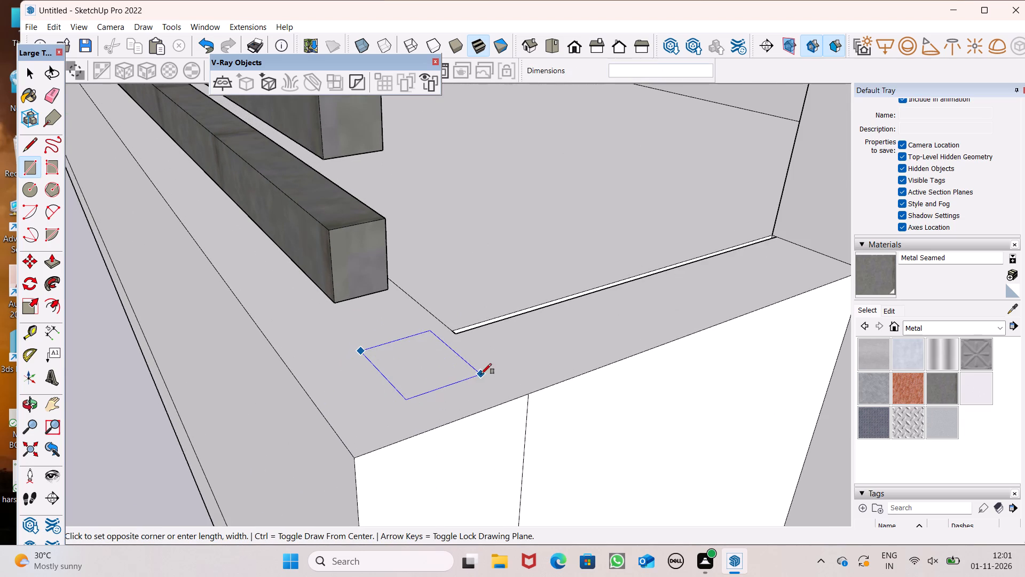
click(478, 376)
Move the post-base rectangle slightly toward the wall's outer edge, in line with the slat ends.
key(space)
double_click(438, 363)
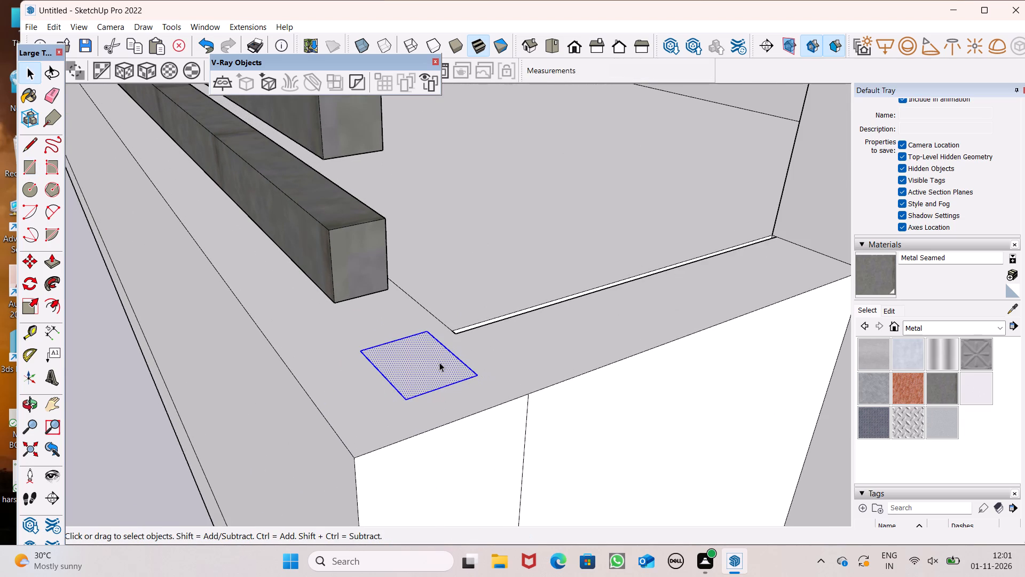
key(m)
key(Return)
drag(433, 372, 407, 393)
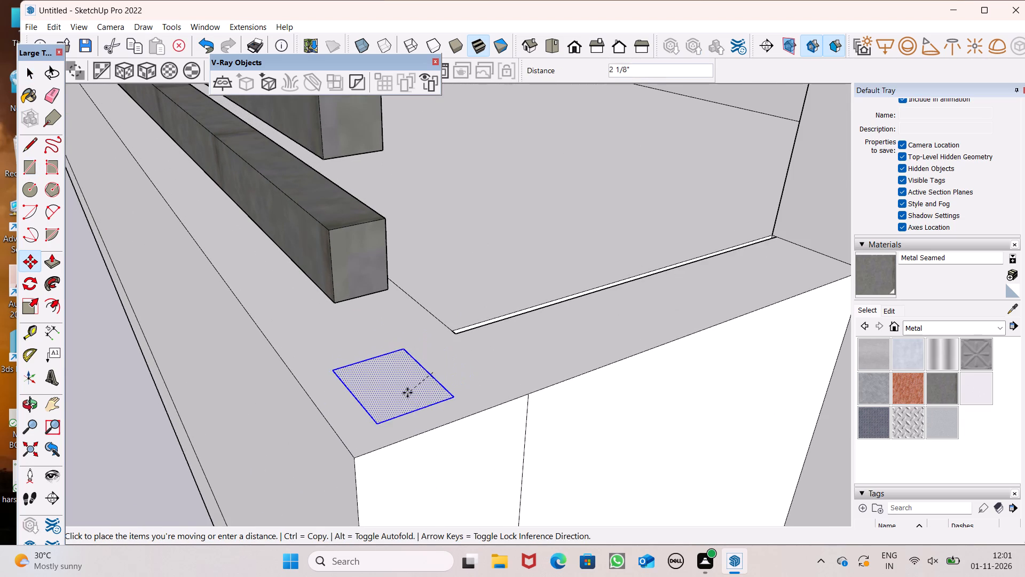
drag(407, 393, 407, 388)
key(space)
Paint the post-base rectangle with the Metal Seamed material.
click(887, 278)
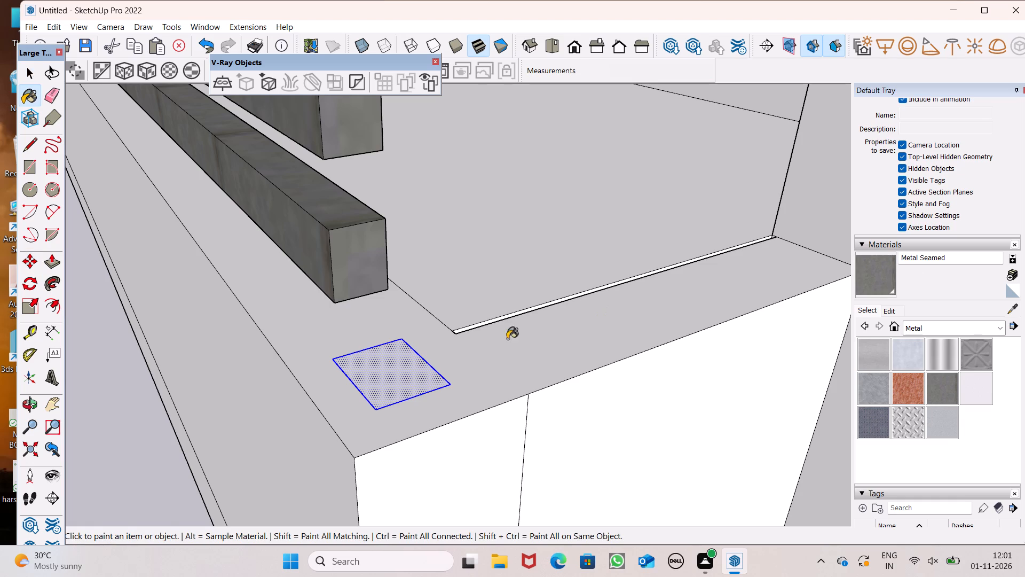
click(376, 386)
key(space)
Push/Pull the Metal Seamed rectangle up about 2' 8 1/2" as the railing's end post, up to the top rail's underside.
scroll(334, 400, down, 6)
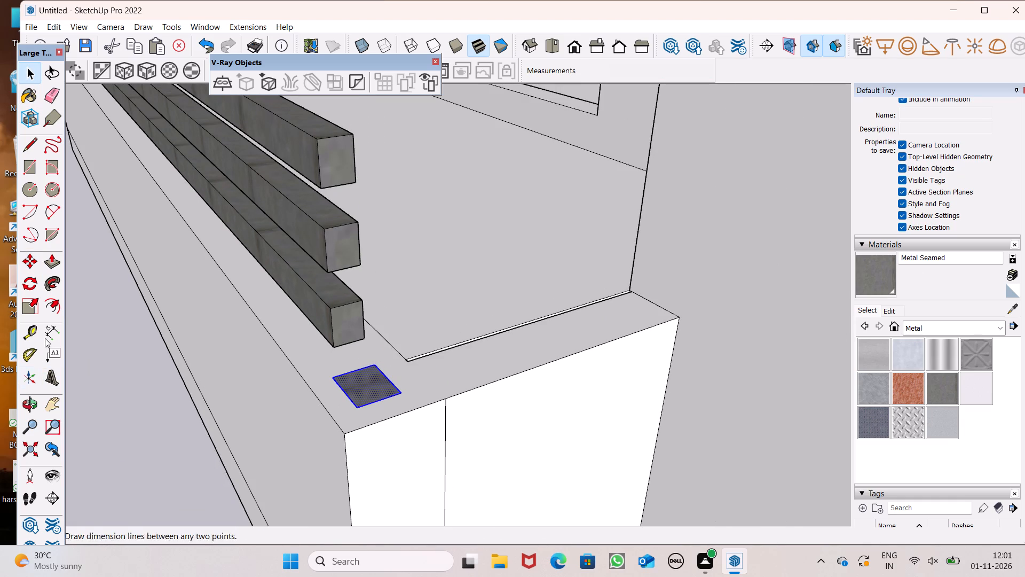
click(49, 258)
scroll(249, 325, down, 7)
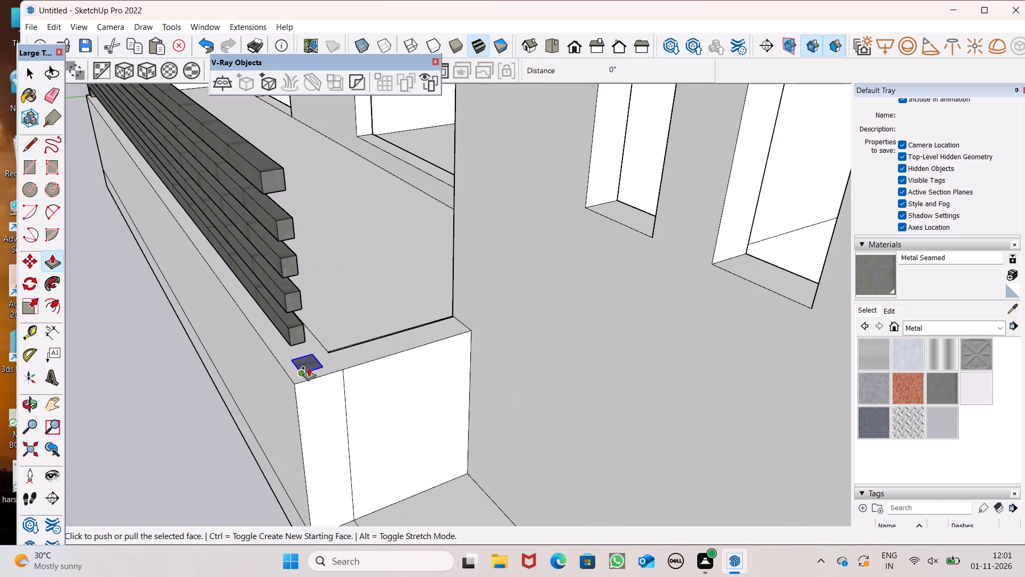
drag(304, 364, 298, 225)
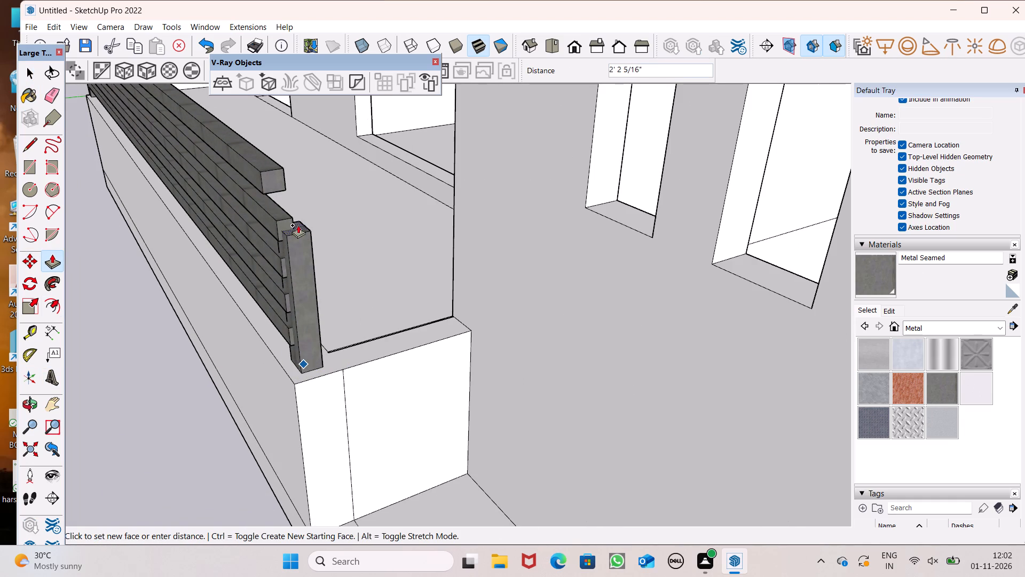
drag(298, 225, 288, 192)
scroll(320, 271, down, 2)
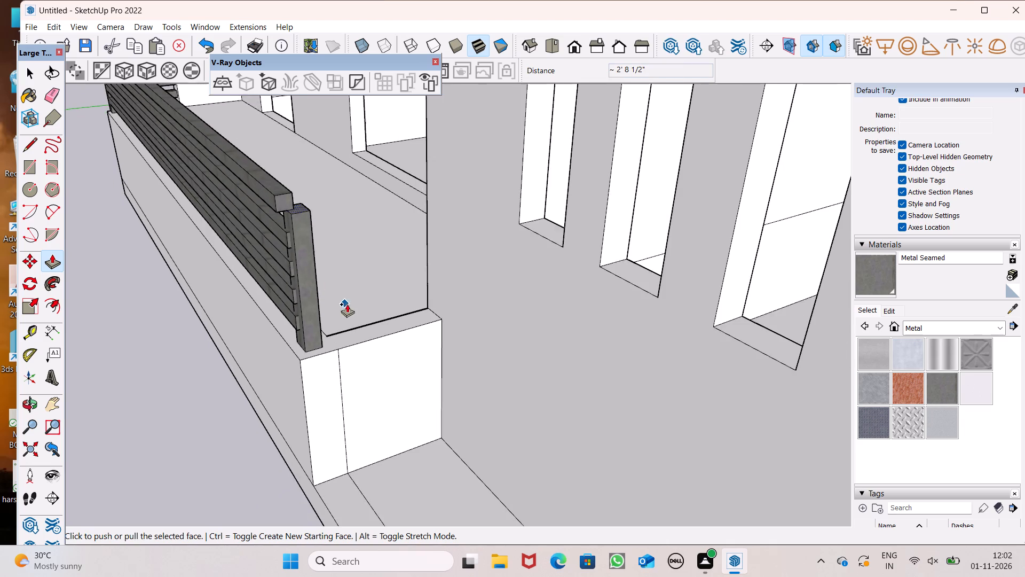
Push/Pull the veranda railing end post's front face outward about 1/2" so it covers the slat ends.
middle_drag(350, 305, 525, 354)
scroll(391, 293, down, 6)
scroll(432, 314, down, 5)
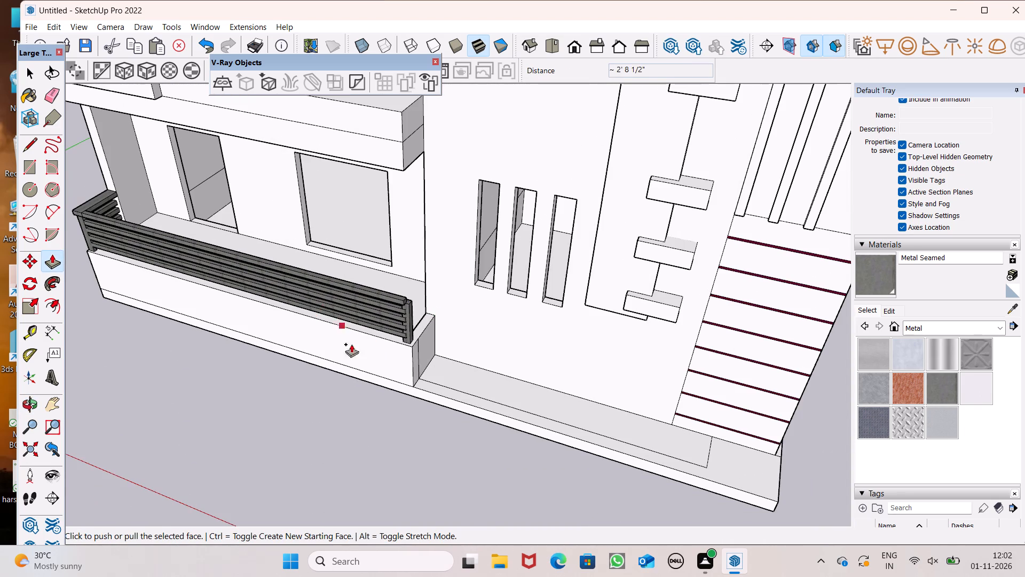
scroll(360, 358, up, 6)
scroll(434, 295, up, 7)
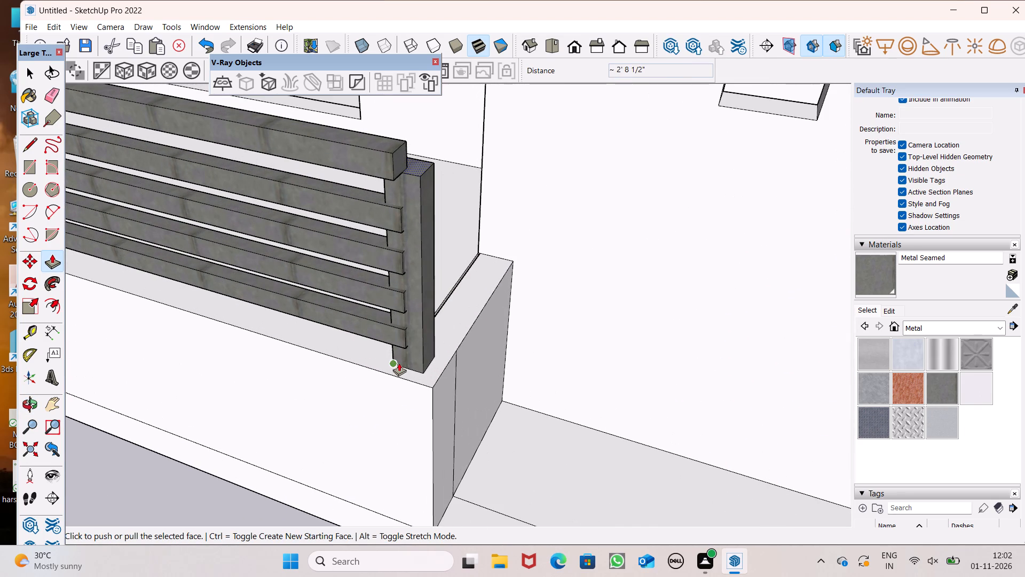
drag(406, 358, 401, 361)
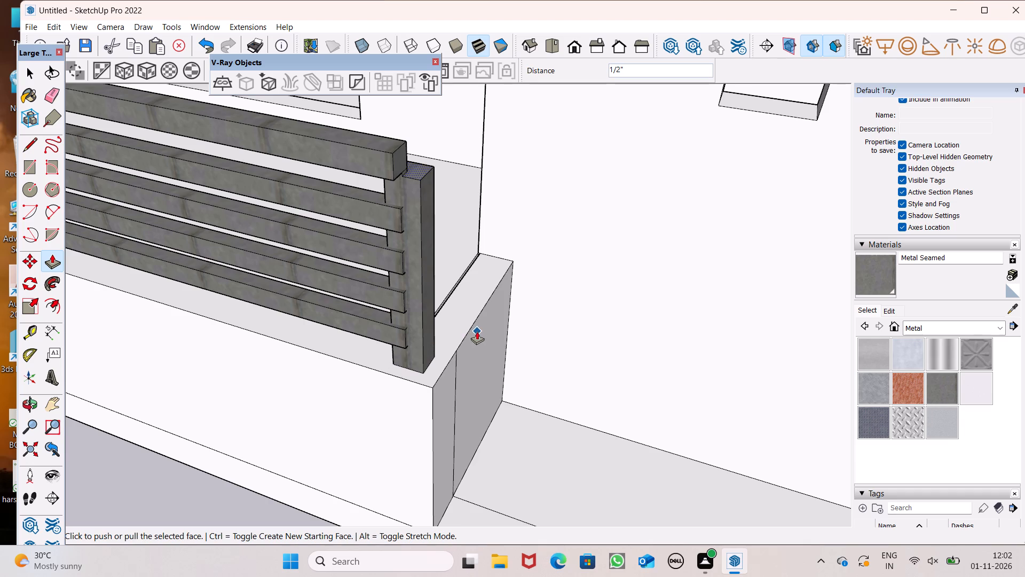
key(space)
scroll(477, 332, down, 3)
middle_drag(479, 344, 555, 346)
scroll(416, 166, down, 7)
click(226, 363)
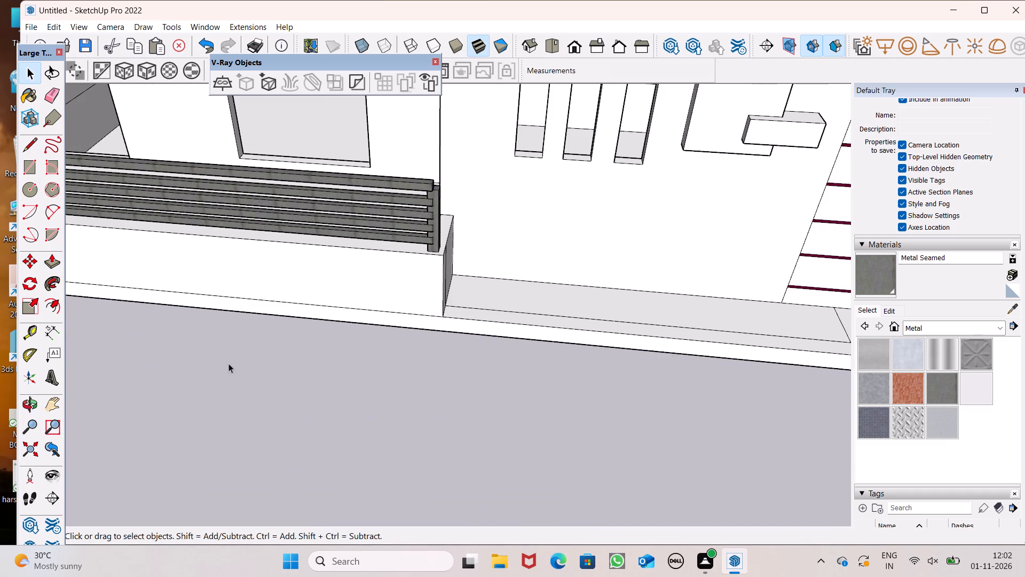
scroll(410, 219, up, 7)
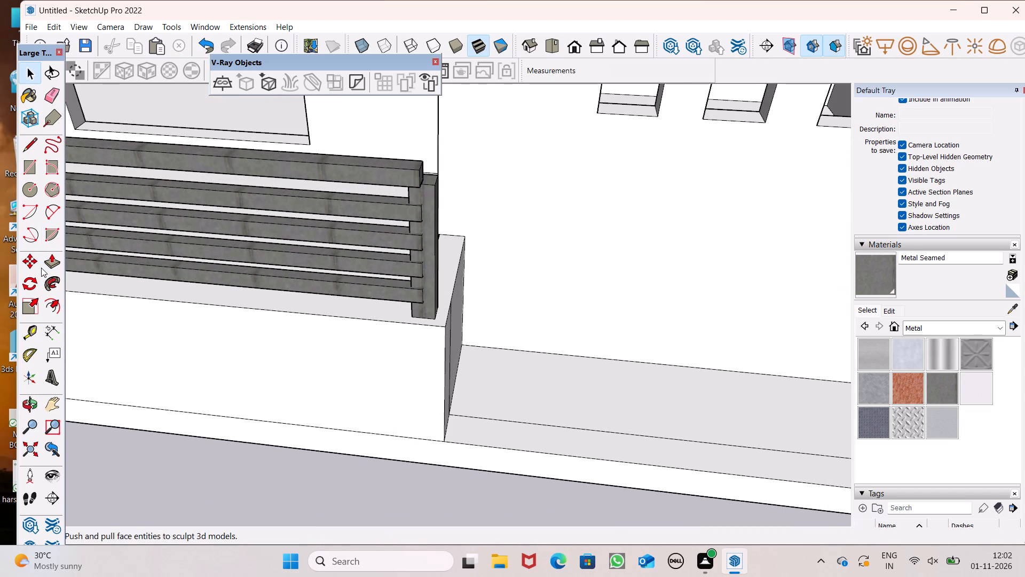
drag(48, 260, 63, 256)
scroll(428, 240, up, 5)
click(427, 224)
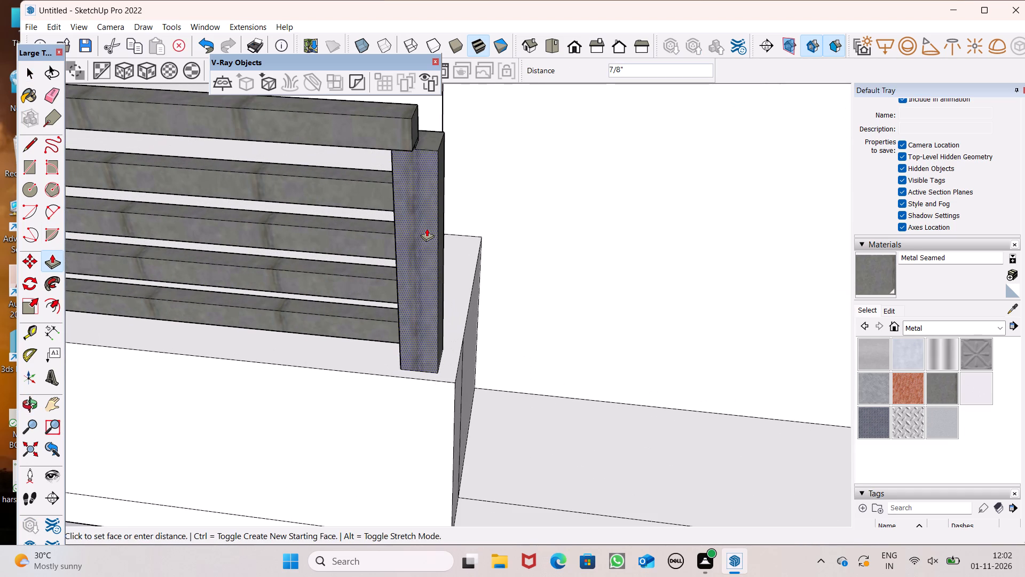
middle_drag(440, 255, 398, 324)
scroll(402, 218, up, 2)
middle_drag(403, 212, 390, 228)
scroll(395, 201, up, 5)
middle_drag(419, 253, 377, 198)
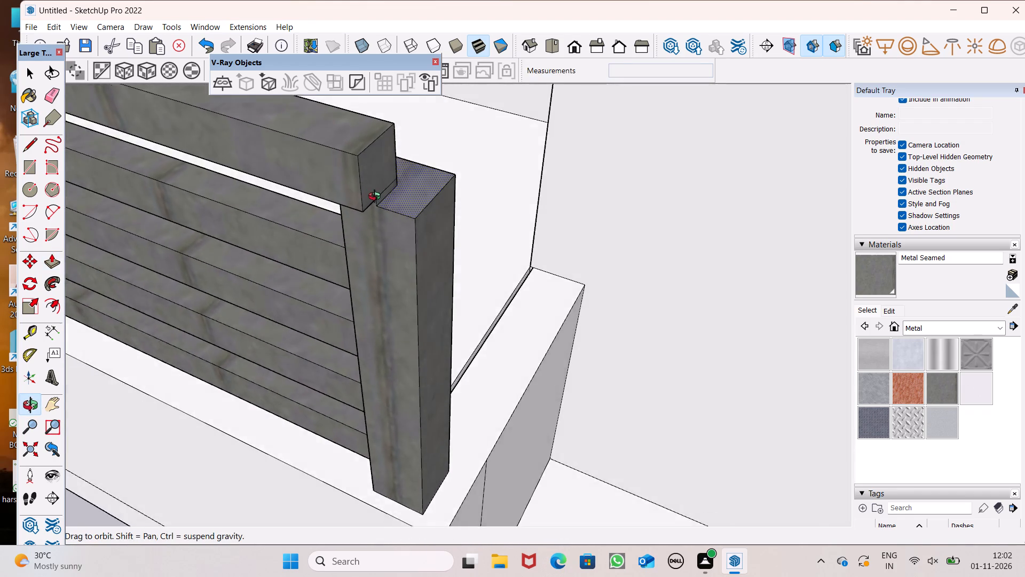
middle_drag(377, 198, 361, 124)
scroll(412, 149, up, 5)
drag(401, 176, 379, 159)
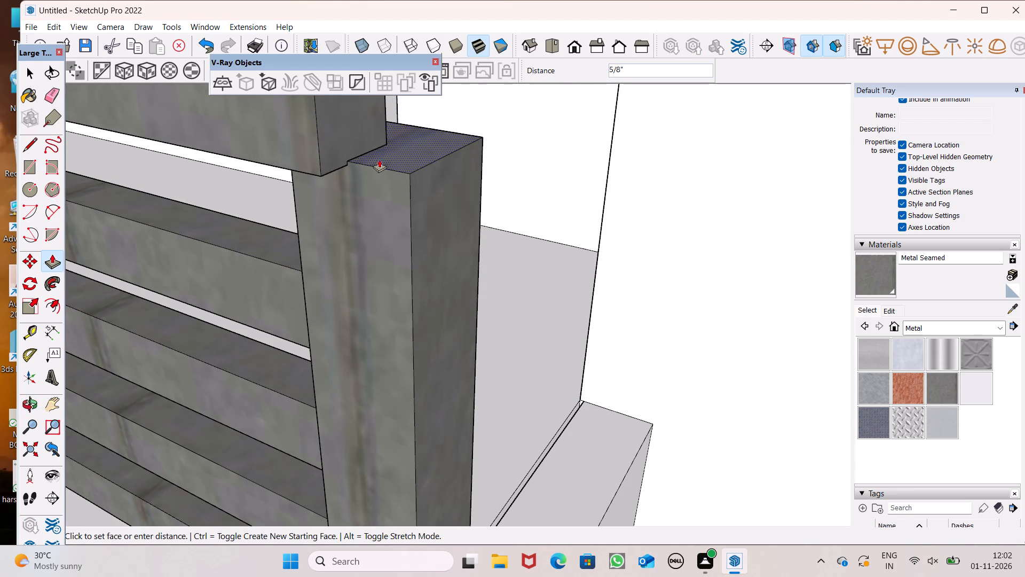
drag(379, 159, 334, 166)
Push/Pull the end post's front face outward about 1 3/8" more, flush with the top rail's front.
scroll(448, 87, down, 3)
middle_drag(326, 175, 443, 129)
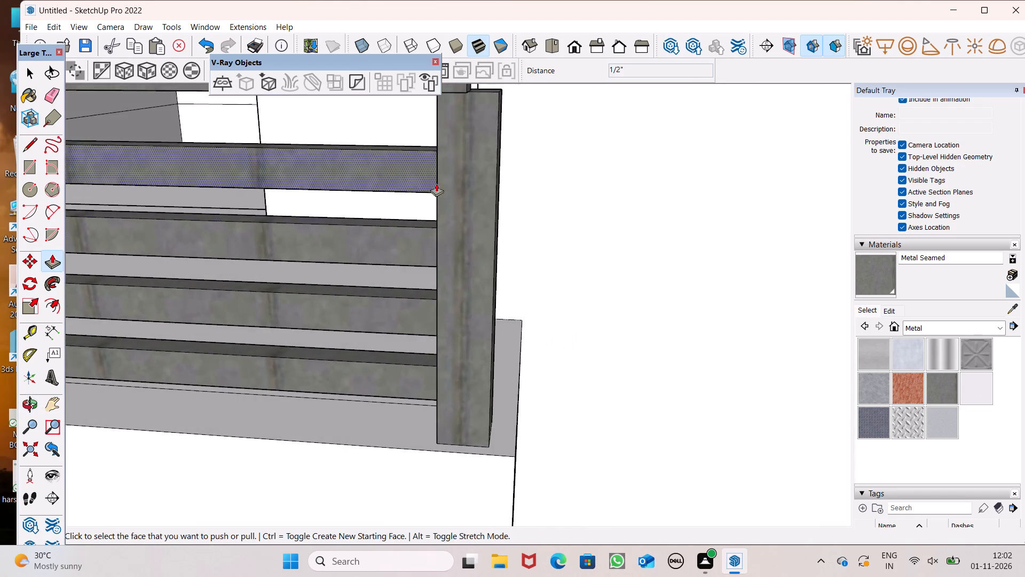
scroll(431, 227, down, 4)
middle_drag(428, 179, 593, 268)
scroll(486, 207, up, 4)
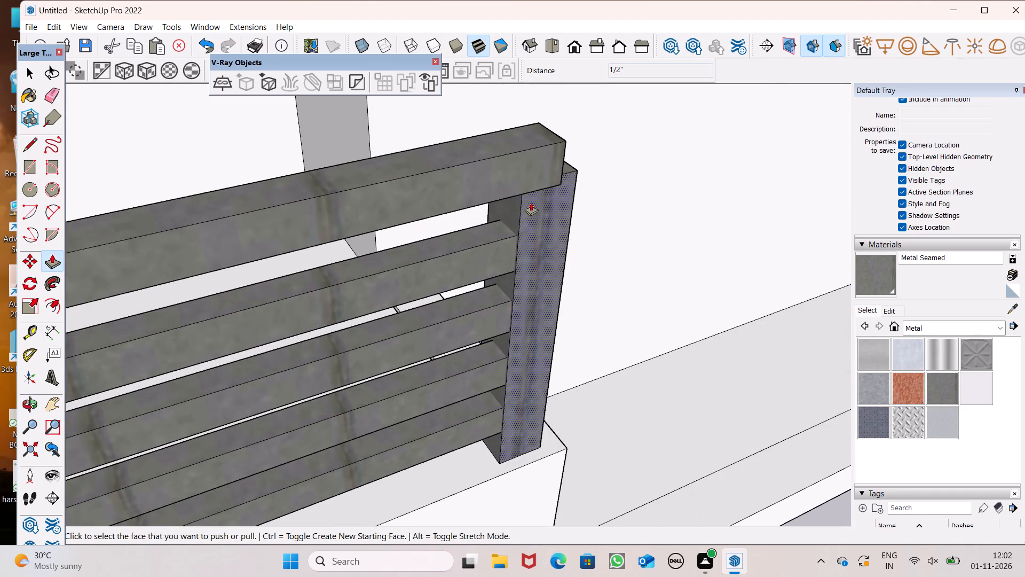
drag(532, 201, 543, 185)
Push/Pull the top rail's end face out about 2 1/2", flush with the end post's outer side.
scroll(529, 200, down, 4)
middle_drag(548, 235, 317, 284)
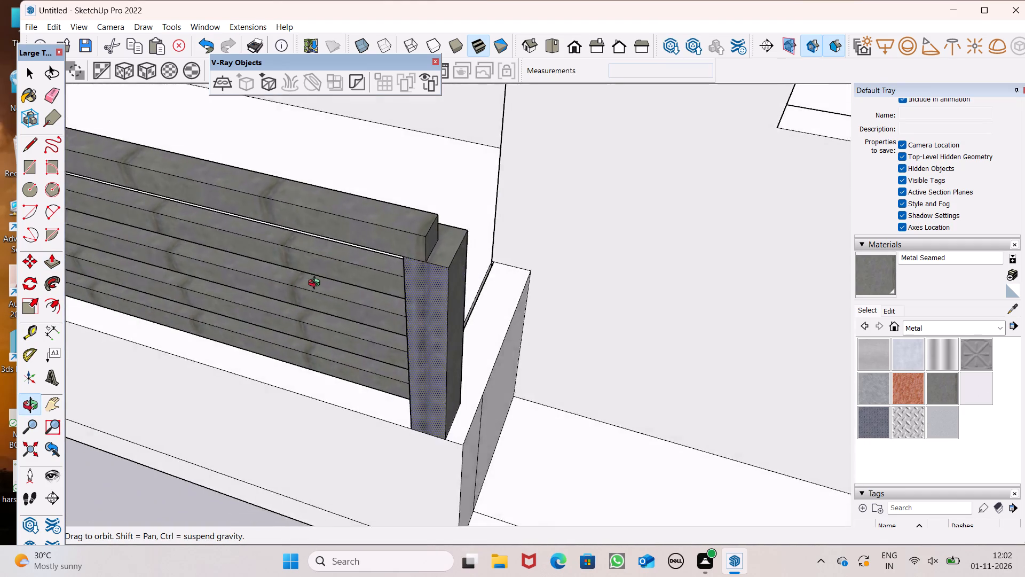
middle_drag(317, 284, 6, 203)
middle_drag(404, 188, 387, 181)
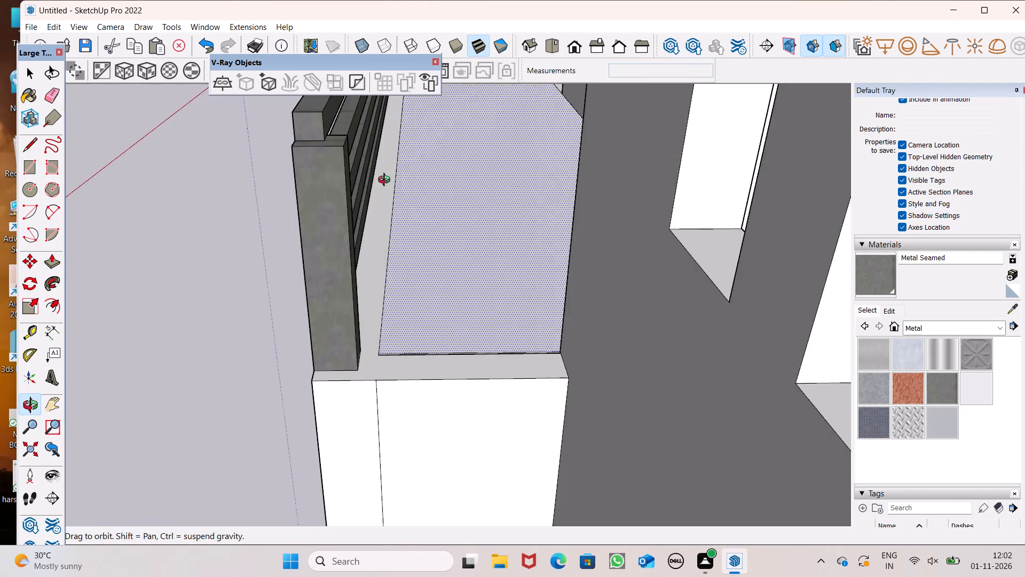
middle_drag(387, 181, 387, 180)
scroll(386, 180, up, 8)
scroll(398, 194, down, 3)
middle_drag(461, 287, 331, 308)
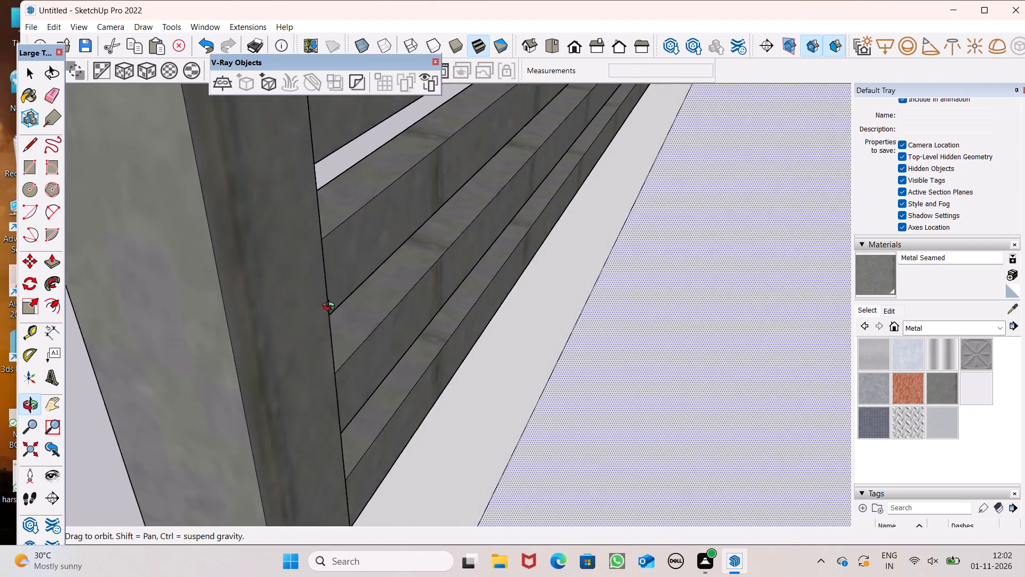
middle_drag(331, 308, 288, 309)
scroll(339, 247, down, 11)
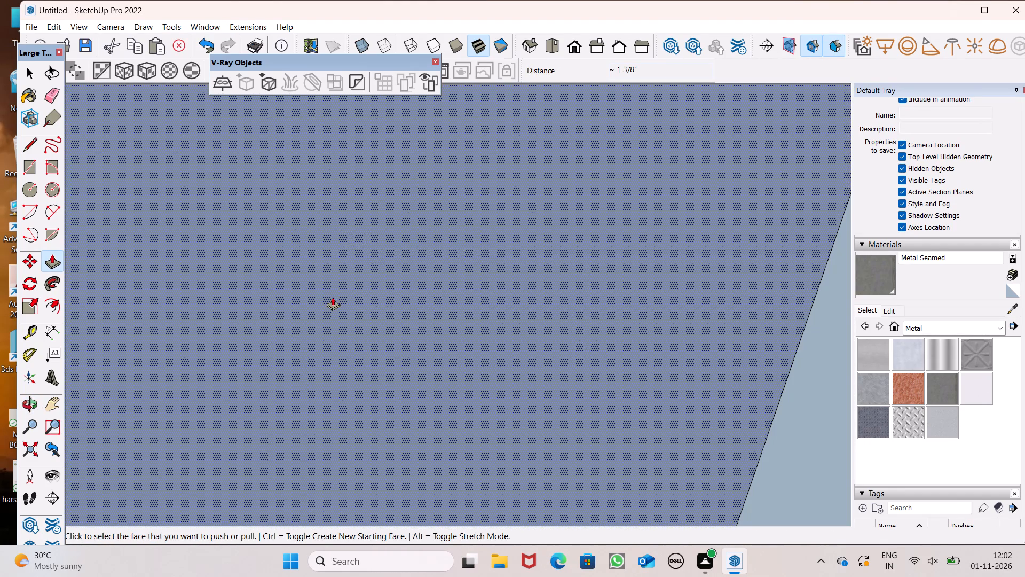
click(582, 42)
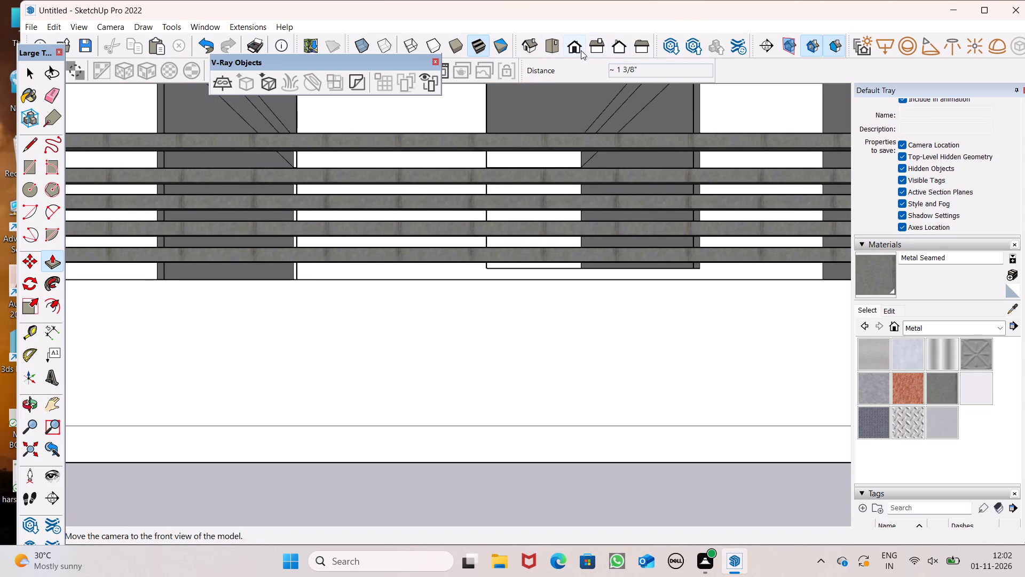
scroll(581, 50, down, 8)
scroll(344, 168, down, 12)
middle_drag(455, 267, 264, 345)
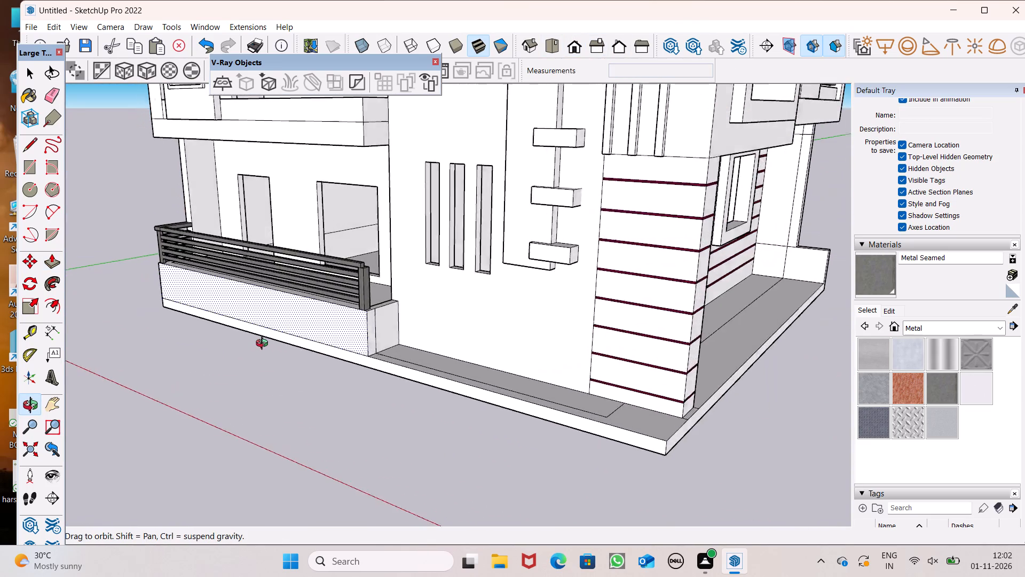
middle_drag(264, 345, 211, 366)
scroll(294, 293, up, 8)
scroll(328, 336, up, 4)
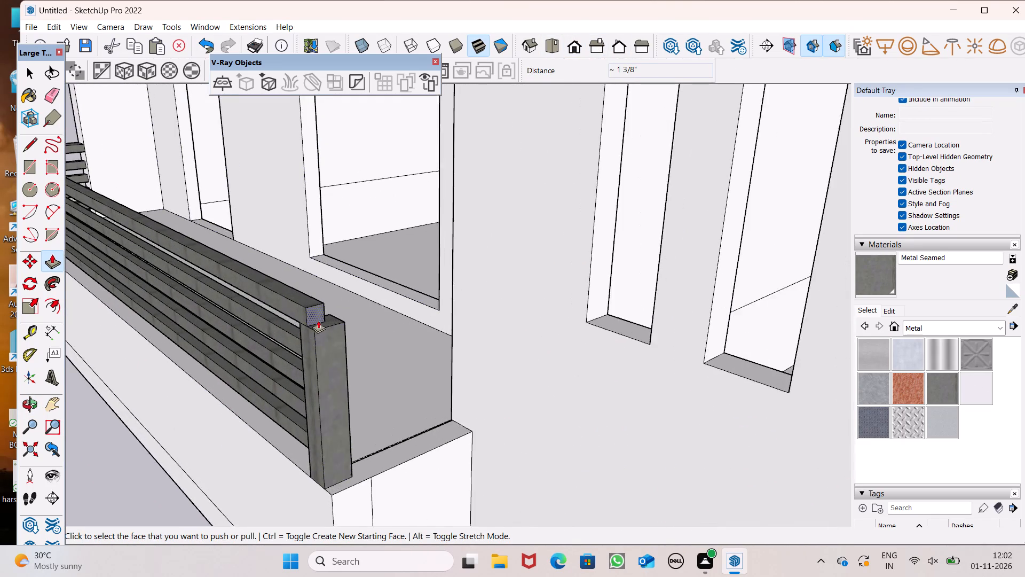
scroll(318, 320, up, 3)
drag(319, 321, 320, 336)
Push/Pull the end post's inner face 9/16" toward the veranda, in line with the slats' inner faces.
scroll(425, 228, down, 6)
middle_drag(397, 306, 366, 333)
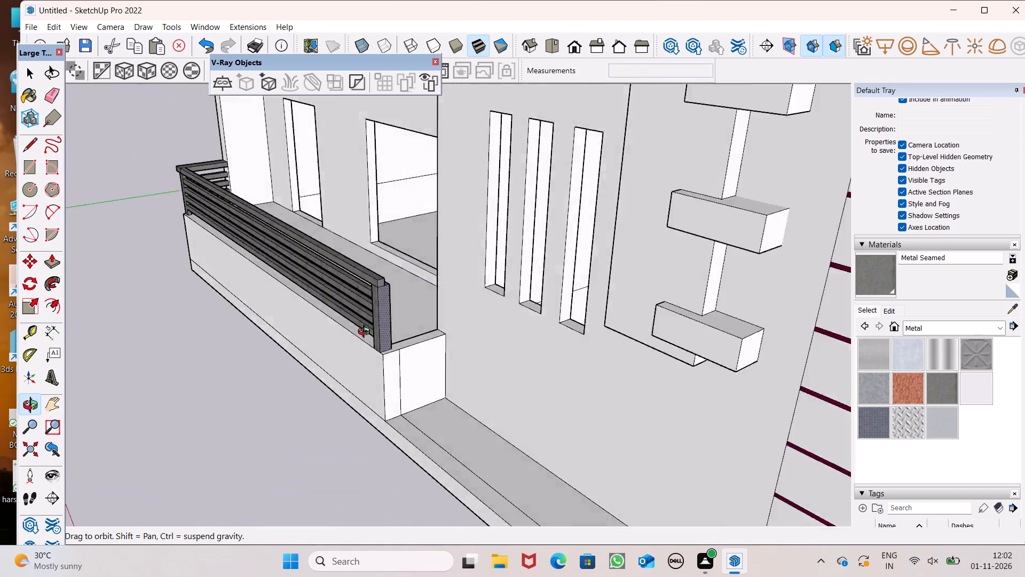
middle_drag(366, 333, 305, 333)
scroll(387, 307, up, 8)
scroll(346, 256, down, 4)
middle_drag(331, 317, 279, 338)
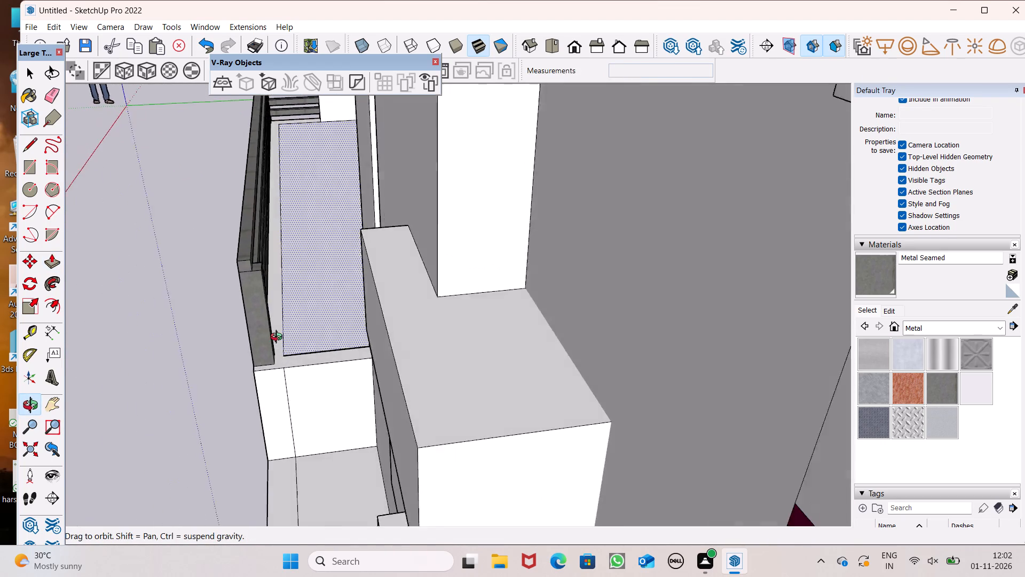
middle_drag(279, 338, 278, 336)
scroll(269, 322, up, 8)
middle_drag(270, 308, 248, 372)
scroll(281, 192, up, 5)
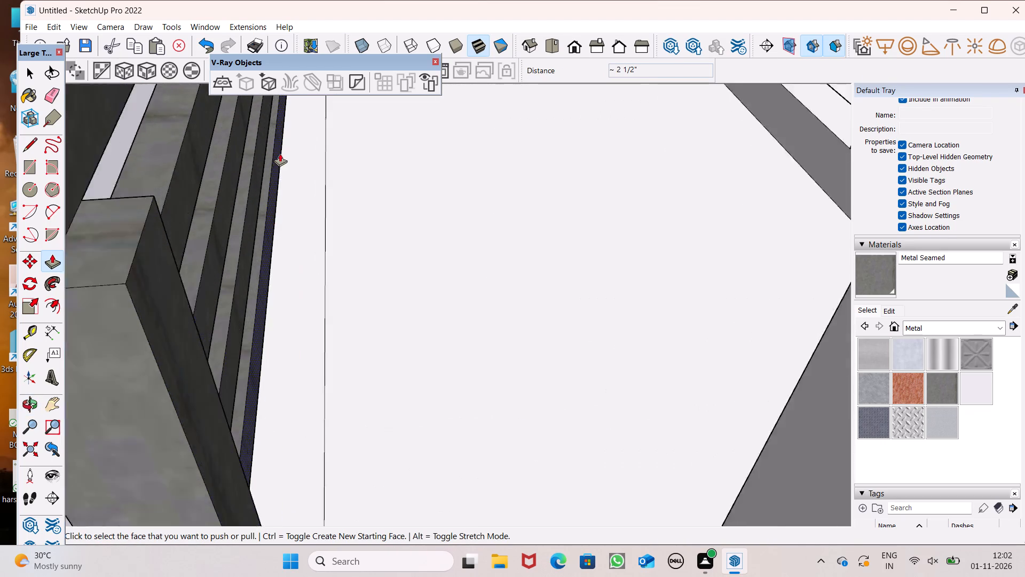
scroll(280, 153, up, 2)
scroll(266, 166, down, 3)
scroll(212, 339, up, 5)
drag(183, 358, 173, 364)
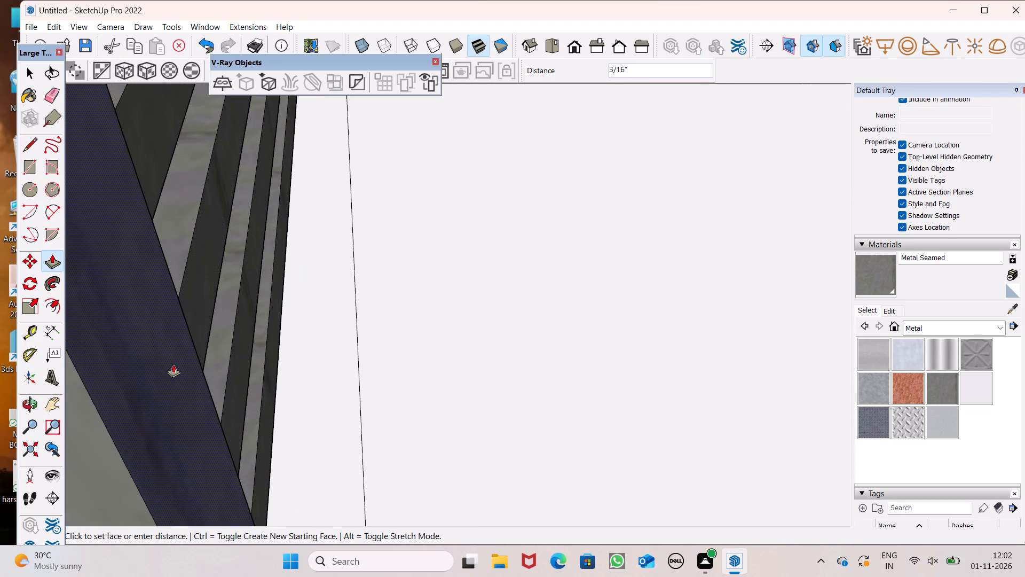
drag(173, 364, 200, 277)
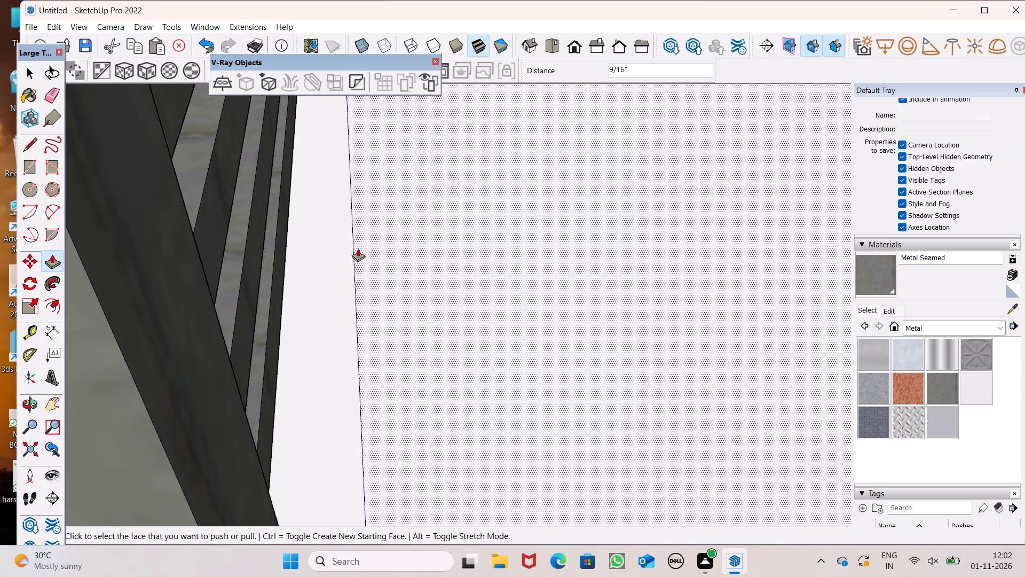
Examine the end post and its junction with the top rail and slats from the front, end and veranda side.
scroll(358, 248, down, 5)
middle_drag(370, 252, 224, 170)
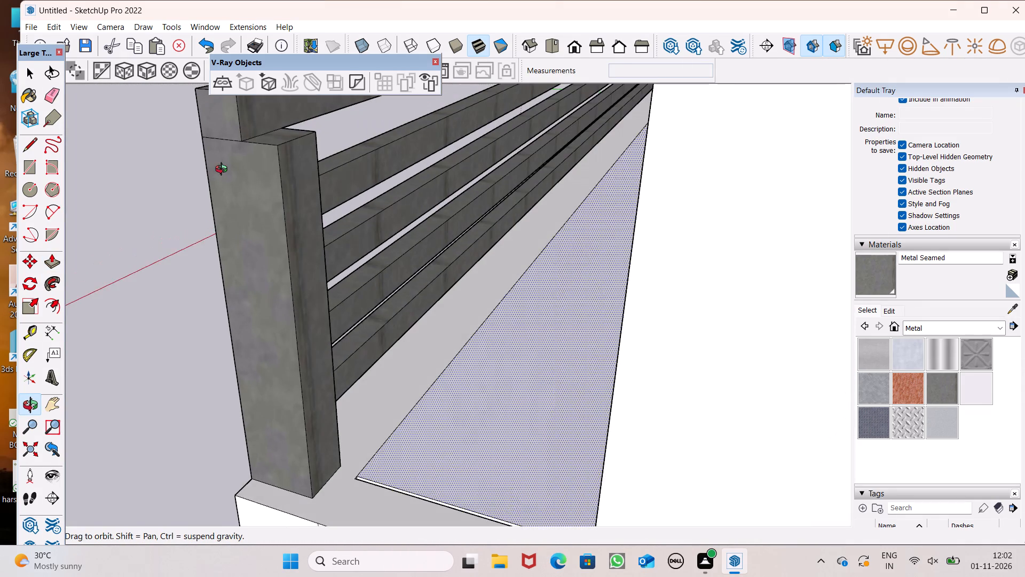
middle_drag(224, 170, 236, 160)
scroll(399, 142, up, 2)
scroll(486, 170, down, 6)
middle_drag(664, 304, 557, 306)
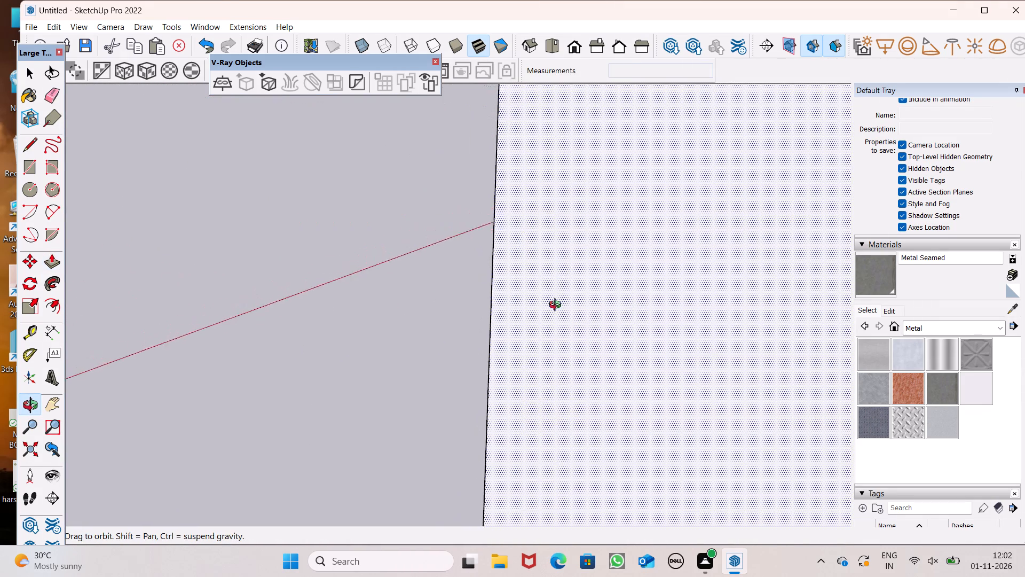
middle_drag(557, 306, 653, 303)
scroll(225, 283, down, 4)
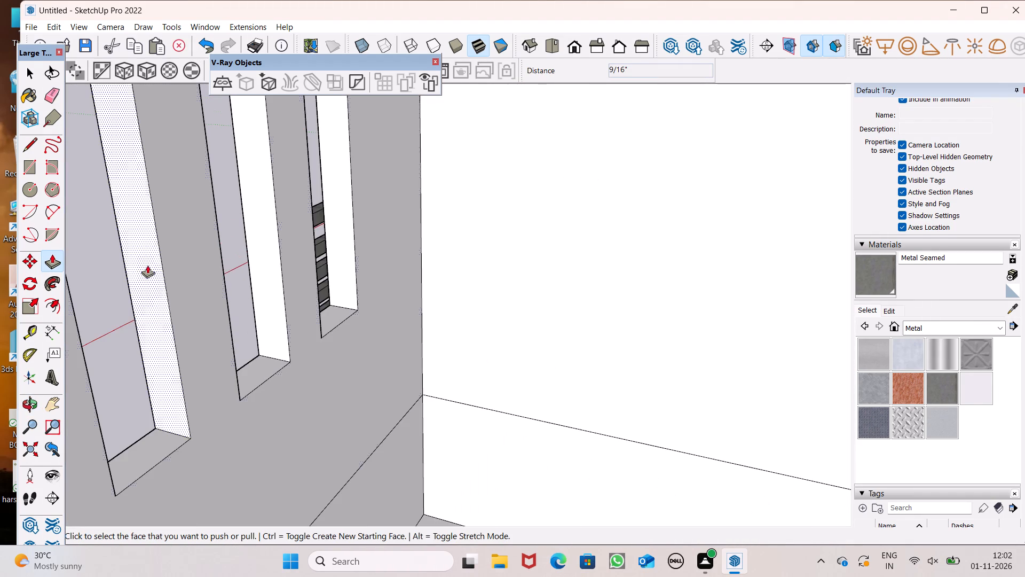
scroll(318, 229, down, 4)
middle_drag(381, 240, 421, 233)
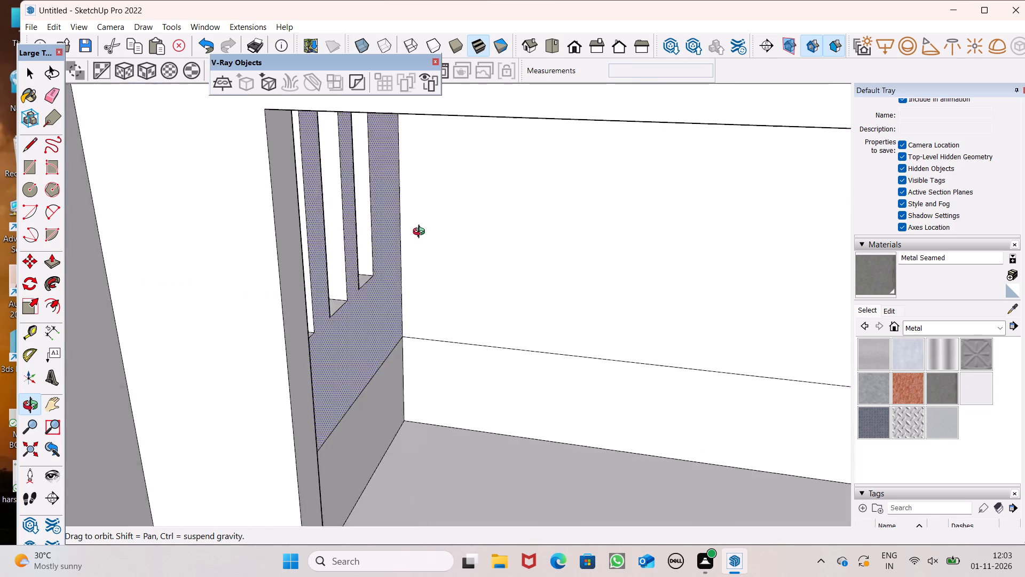
middle_drag(421, 233, 416, 259)
scroll(454, 256, down, 7)
scroll(445, 300, down, 7)
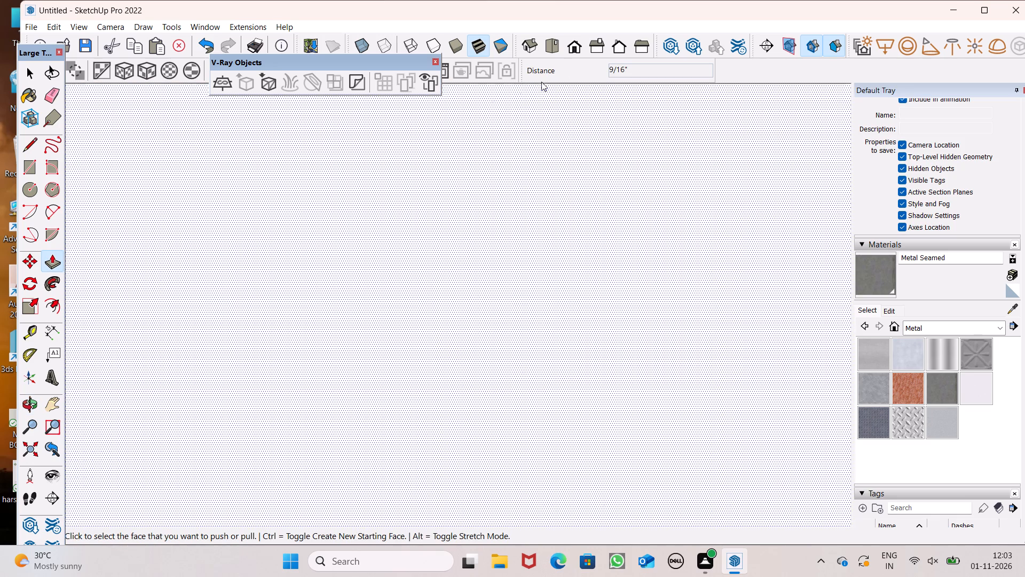
click(579, 44)
scroll(549, 206, down, 7)
middle_drag(613, 261, 430, 260)
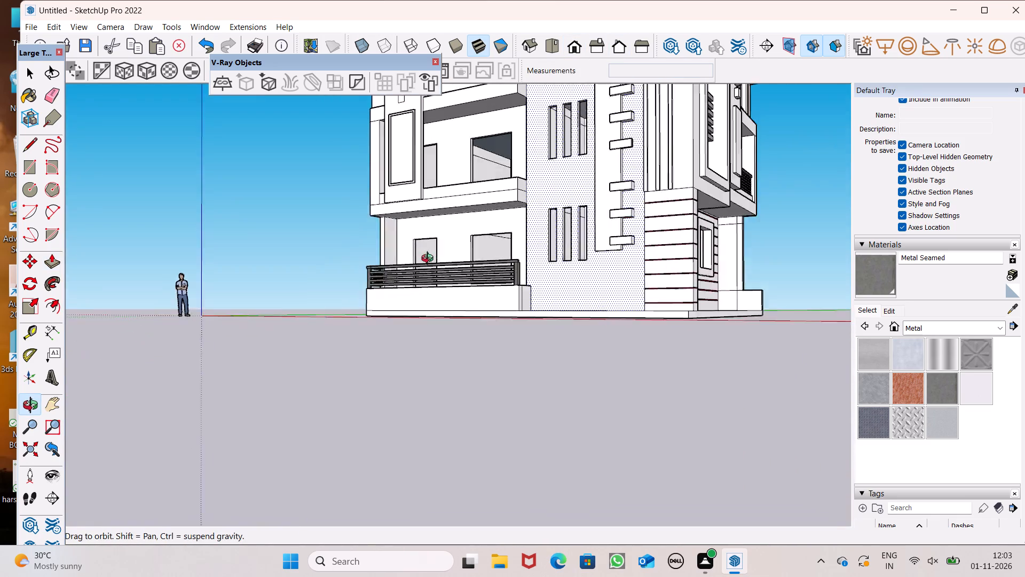
middle_drag(430, 260, 345, 328)
scroll(415, 313, up, 9)
scroll(447, 260, down, 2)
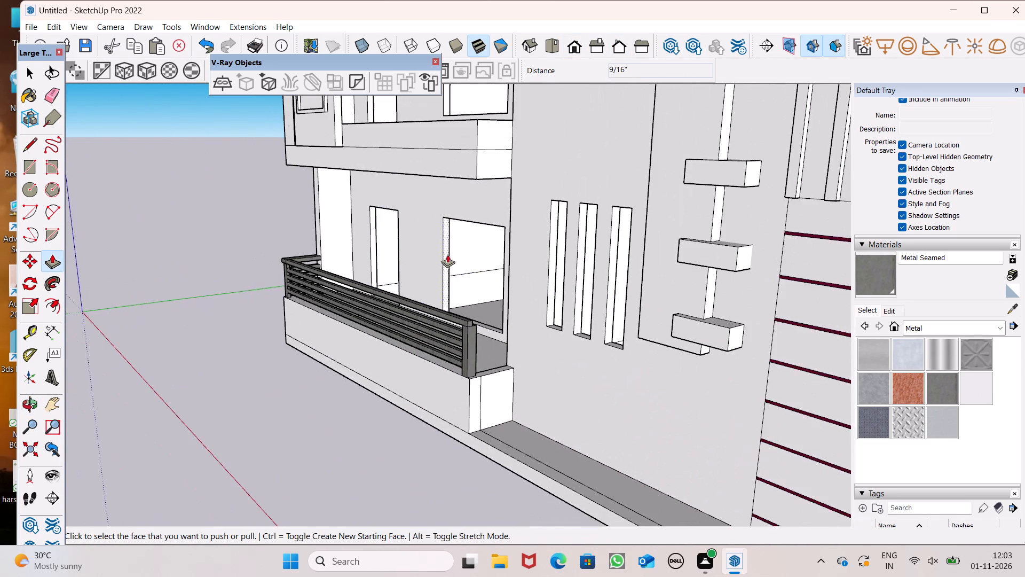
middle_drag(516, 293, 401, 274)
scroll(432, 356, up, 9)
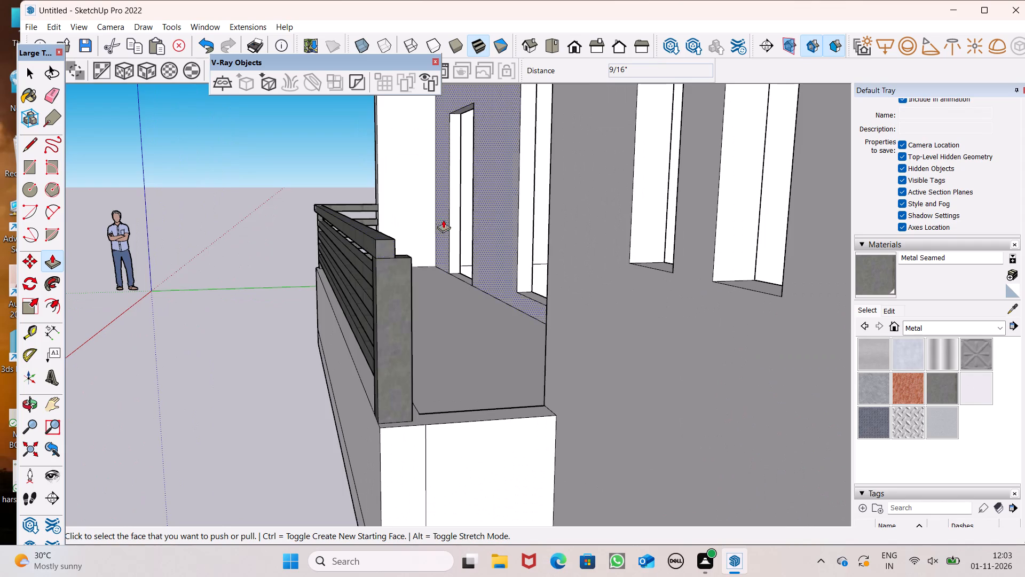
scroll(445, 222, up, 6)
scroll(419, 204, down, 5)
middle_drag(451, 308, 396, 337)
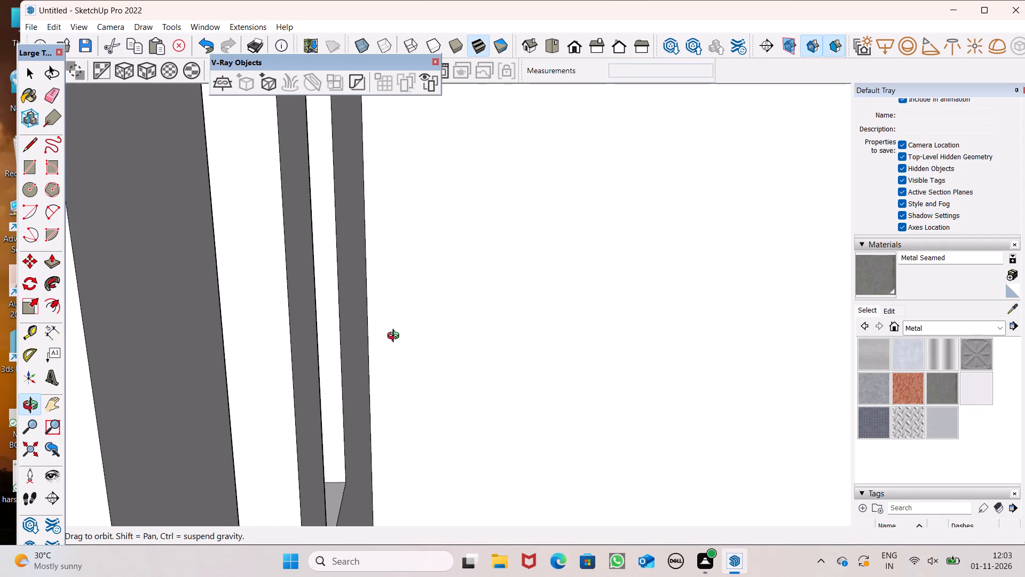
middle_drag(396, 337, 416, 334)
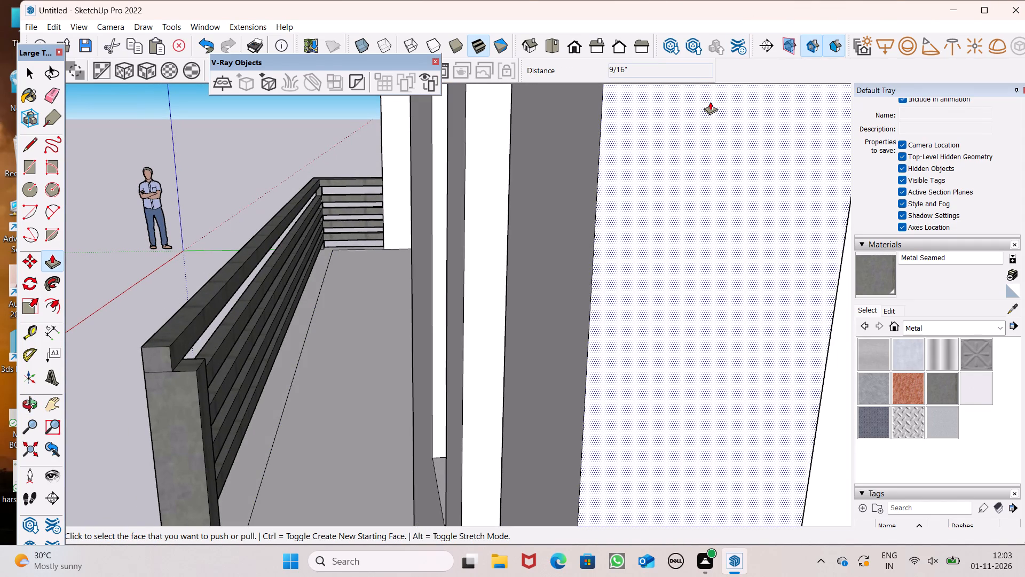
scroll(189, 372, up, 2)
middle_drag(222, 394, 222, 397)
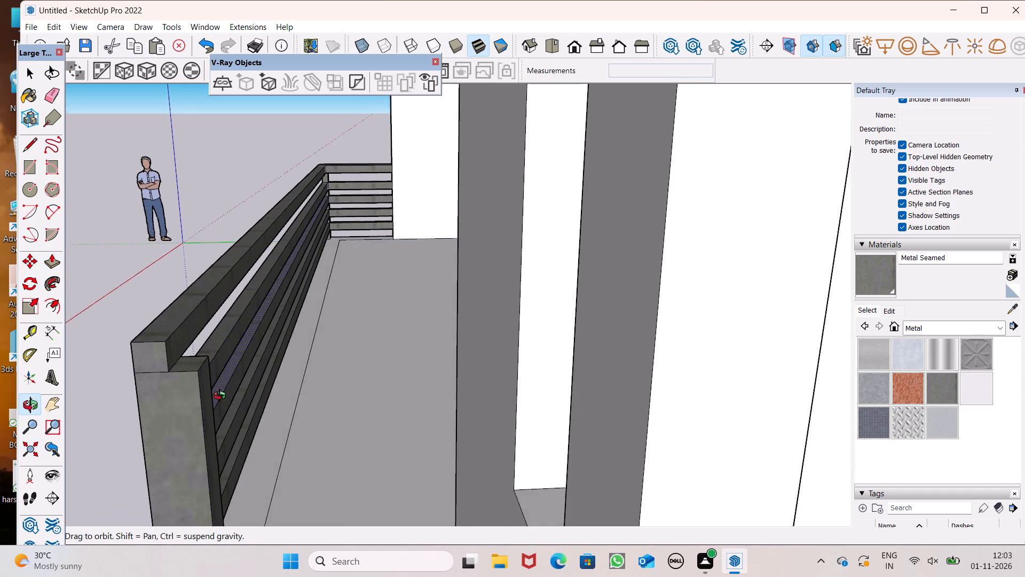
middle_drag(222, 397, 202, 447)
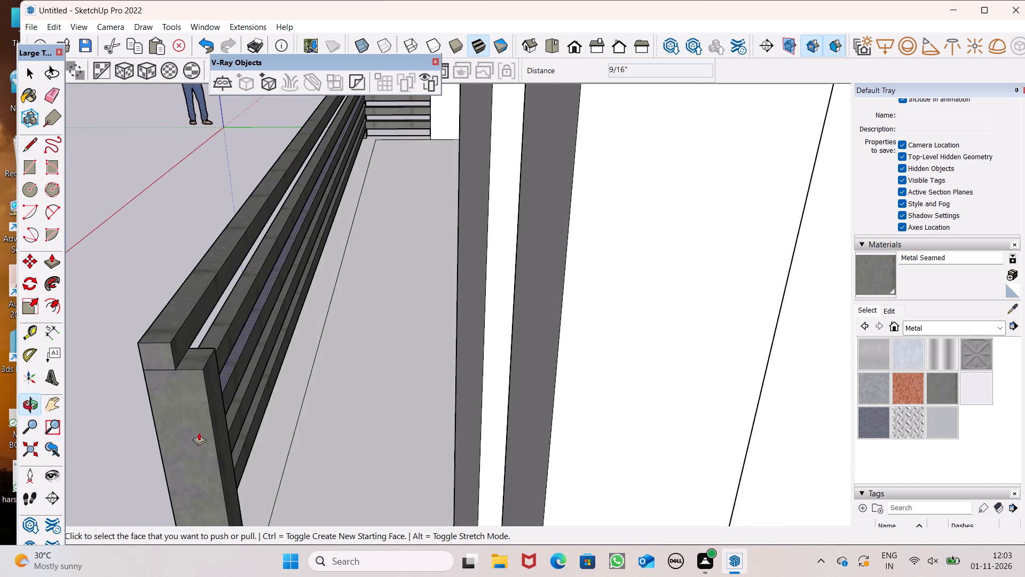
scroll(216, 348, up, 1)
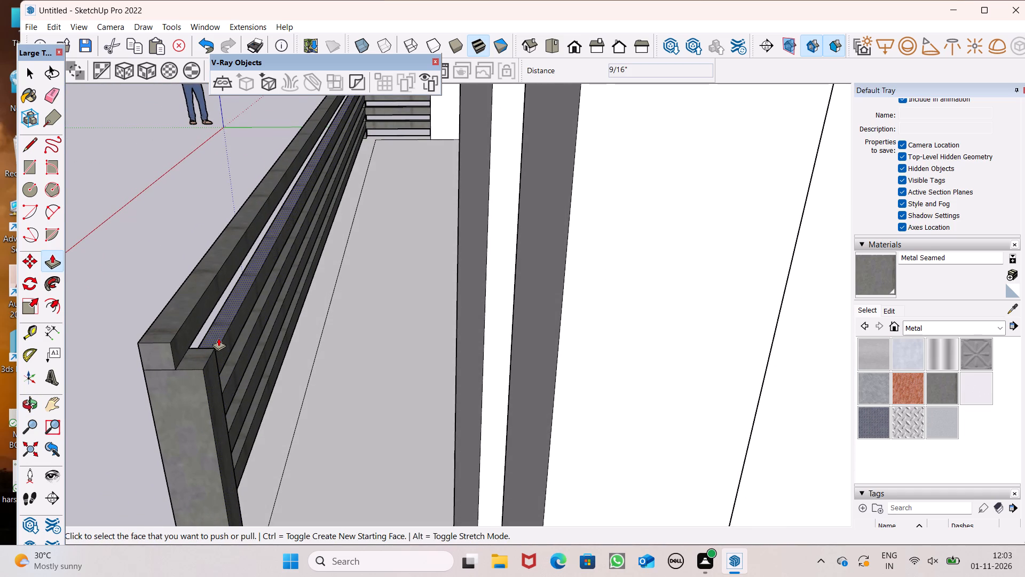
Push/Pull the end post's inner face back about 3 3/16", flush with the top rail's inner face.
scroll(222, 338, up, 5)
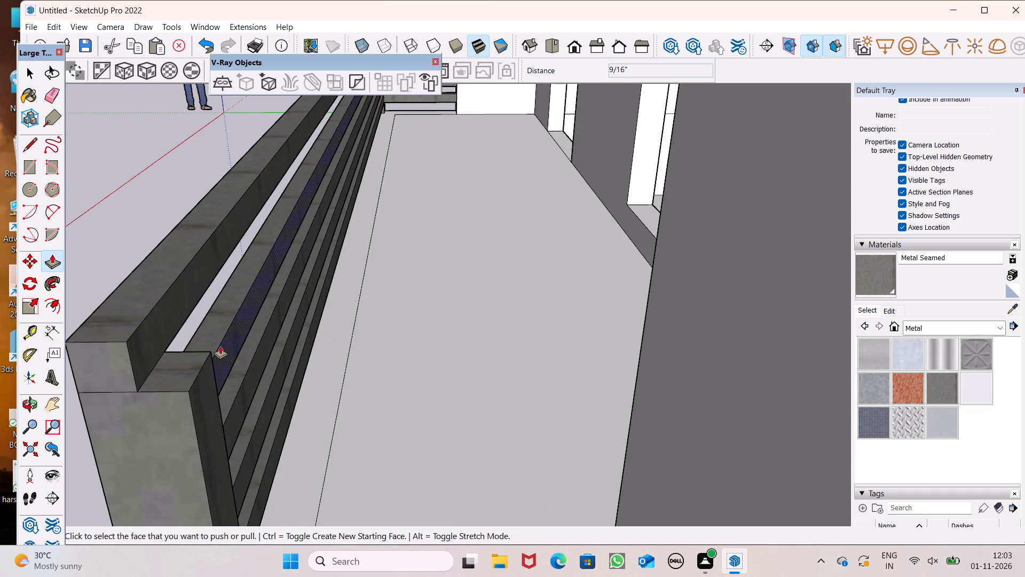
scroll(220, 346, up, 1)
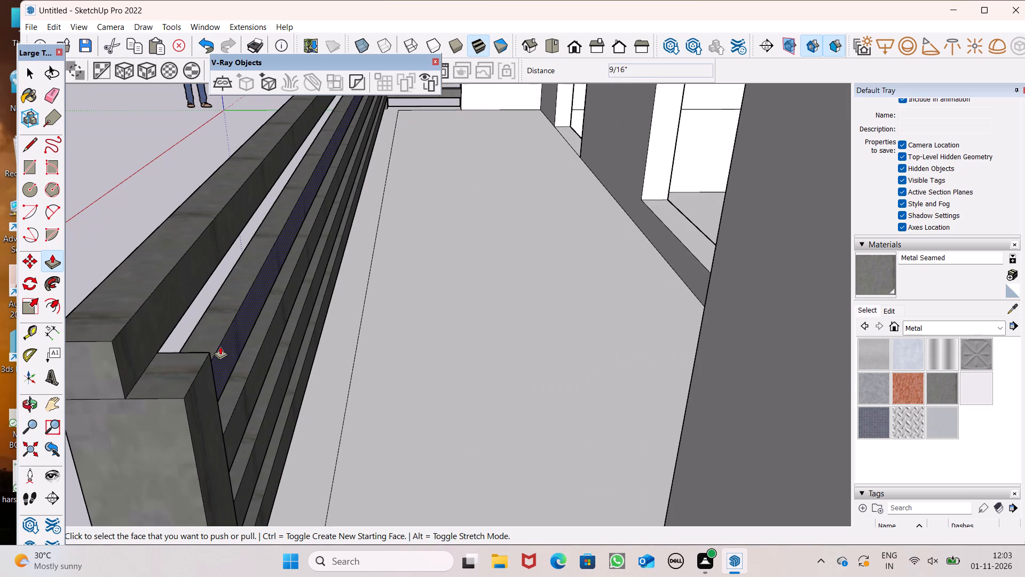
scroll(220, 346, up, 3)
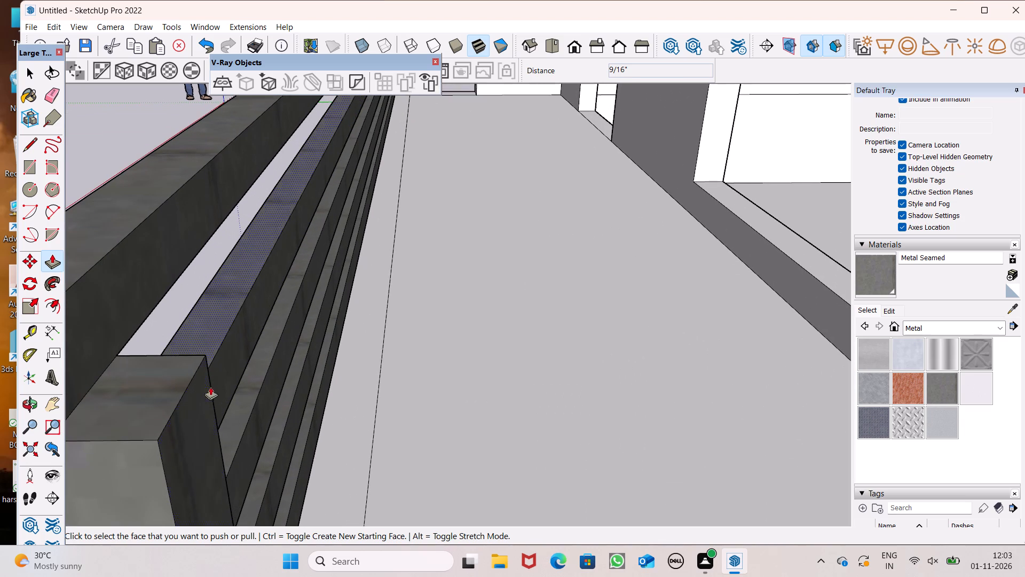
middle_drag(242, 408, 162, 410)
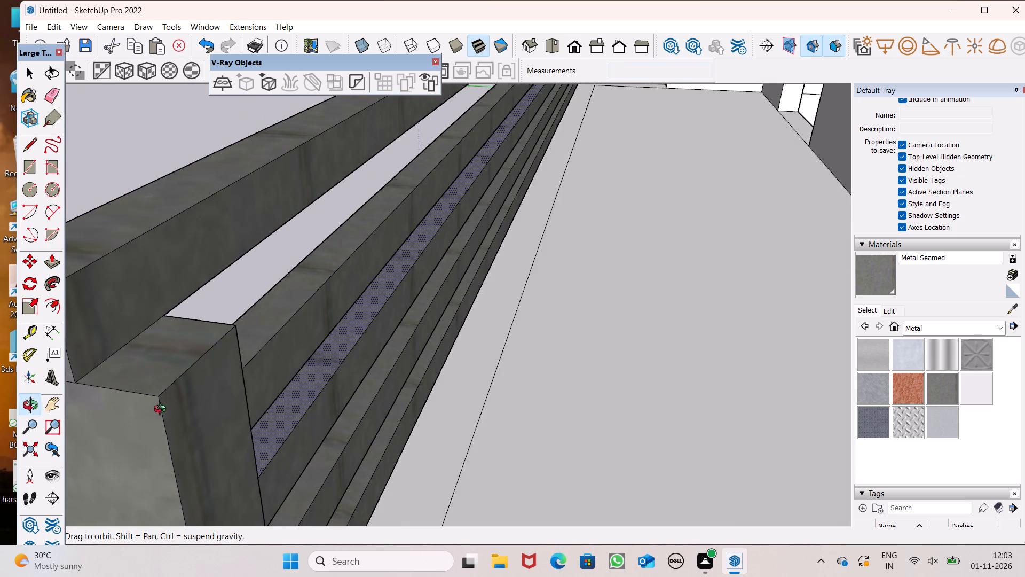
middle_drag(162, 410, 164, 413)
scroll(255, 349, up, 7)
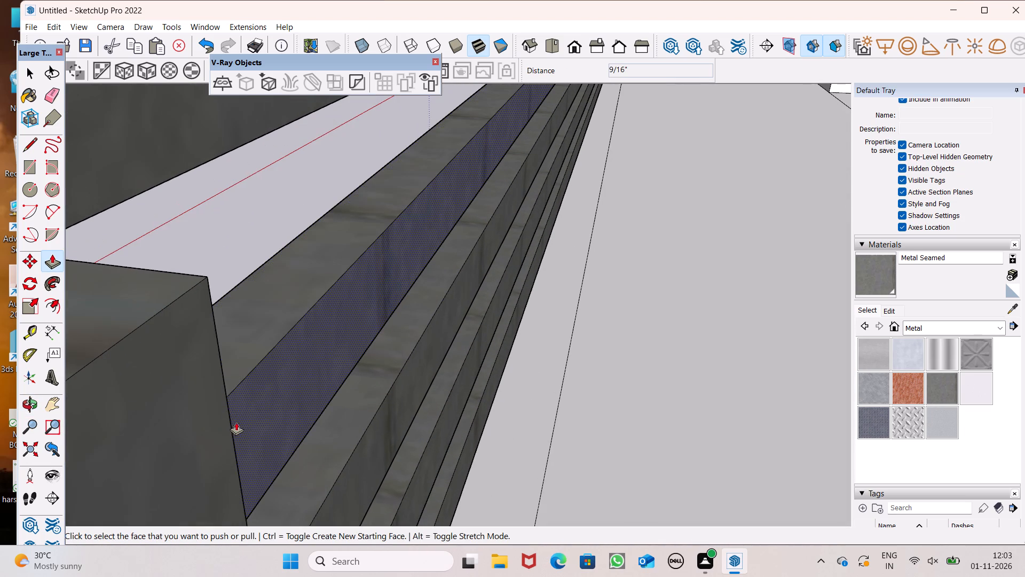
middle_drag(314, 377, 334, 363)
scroll(294, 313, down, 2)
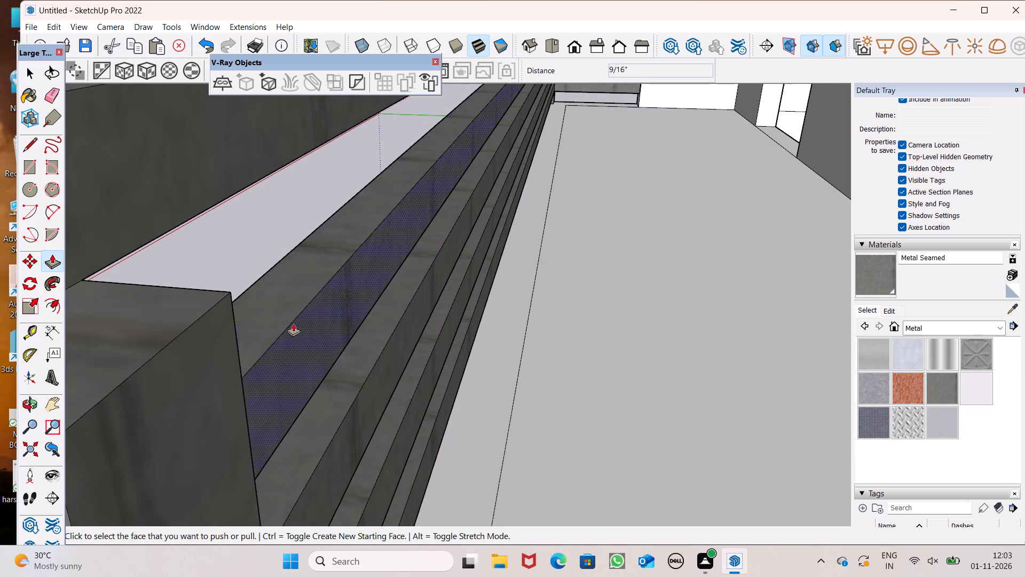
drag(240, 414, 103, 310)
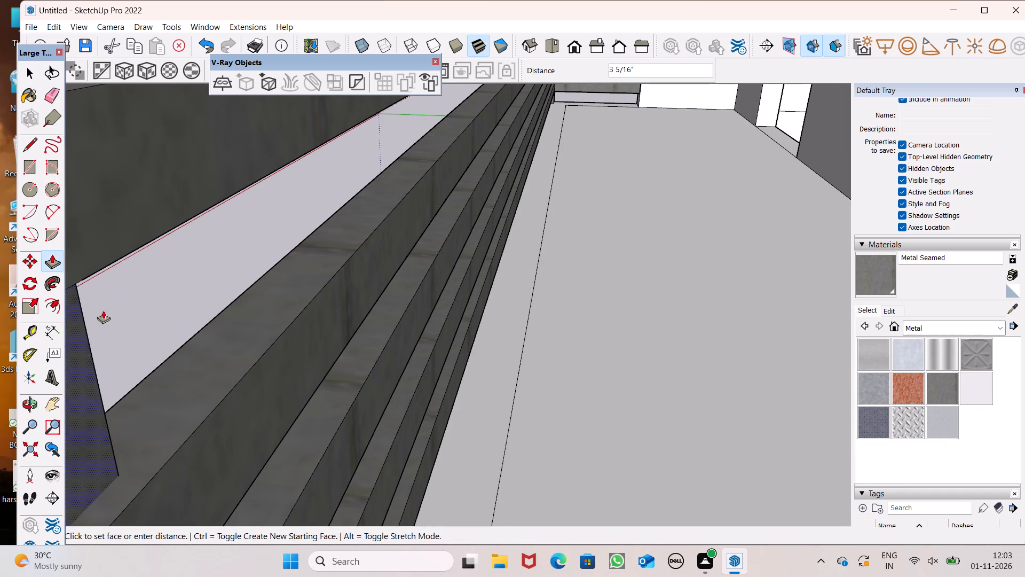
drag(103, 310, 91, 262)
Push/Pull the protruding end faces of the two upper slats back to where they meet the end post.
scroll(290, 205, down, 7)
middle_drag(430, 275, 596, 267)
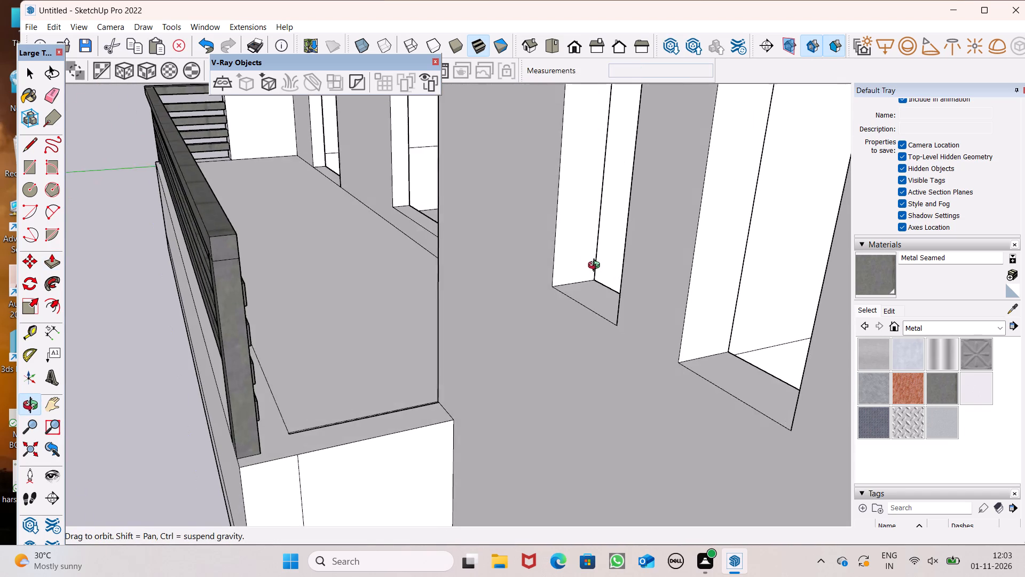
middle_drag(596, 267, 597, 265)
scroll(342, 217, down, 5)
middle_drag(365, 307, 309, 323)
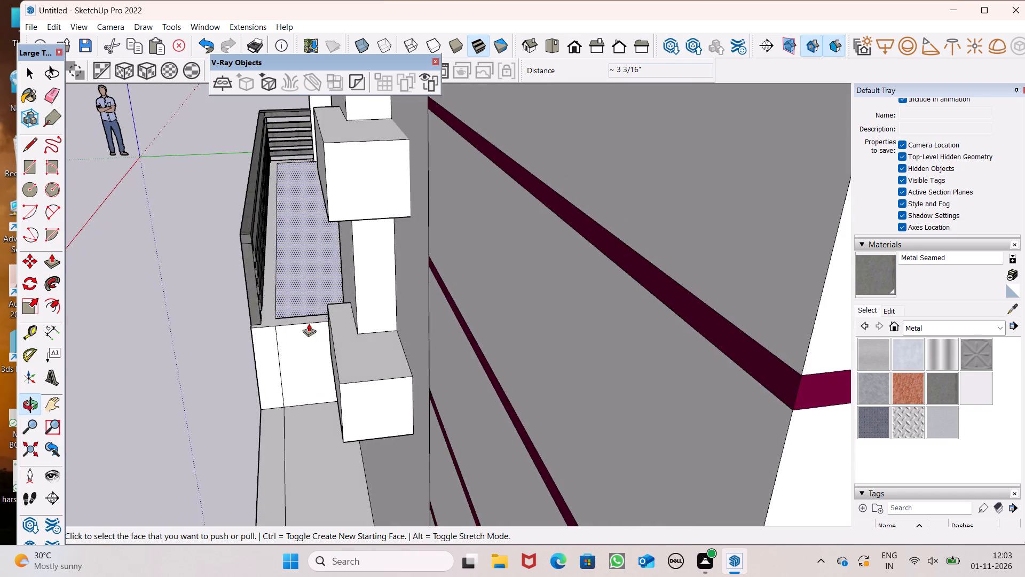
scroll(257, 277, up, 8)
middle_drag(259, 286, 213, 284)
scroll(254, 227, up, 2)
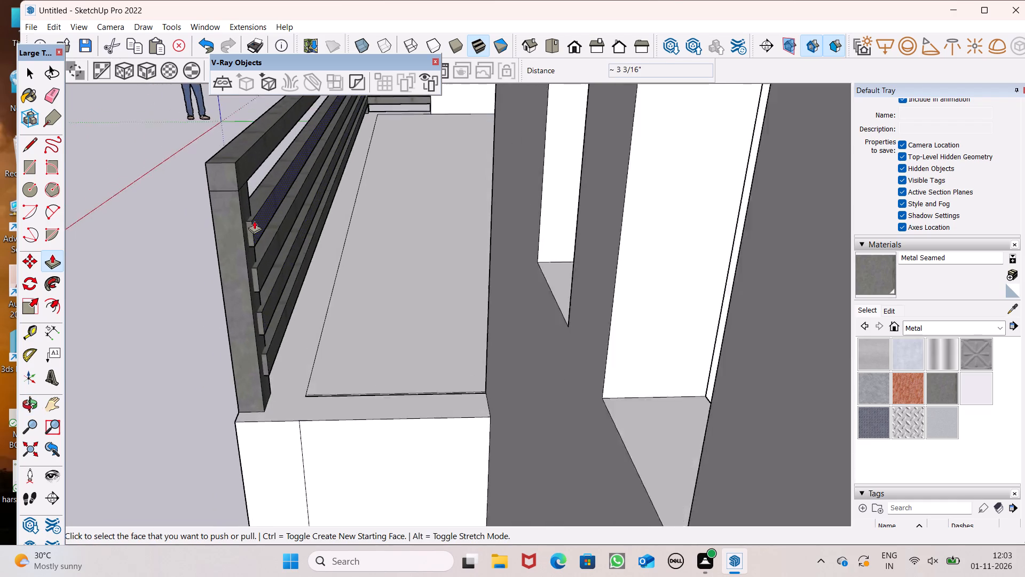
scroll(254, 221, up, 5)
middle_drag(246, 238, 225, 291)
scroll(255, 230, up, 6)
drag(234, 250, 235, 244)
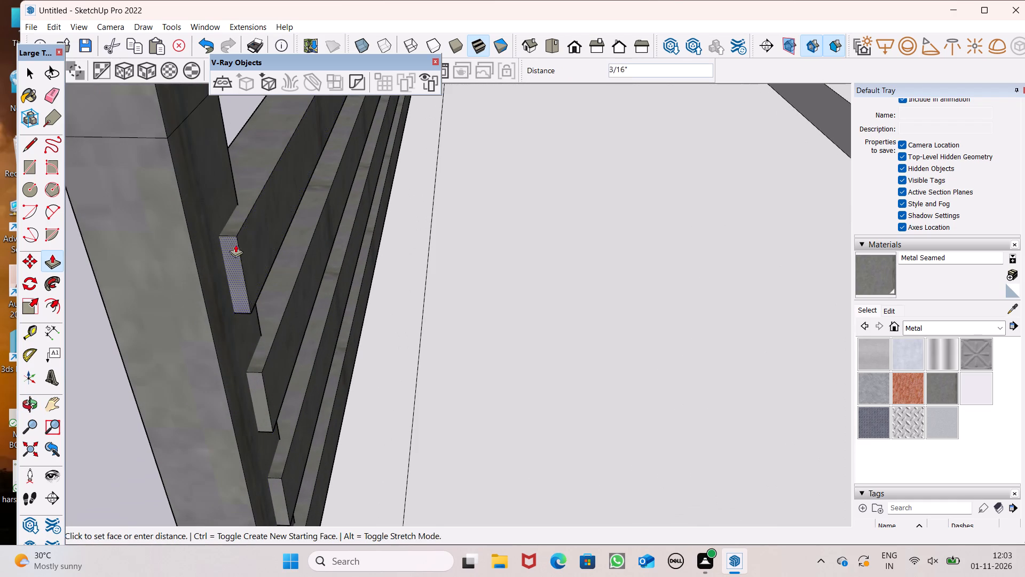
drag(235, 244, 234, 190)
drag(259, 390, 270, 301)
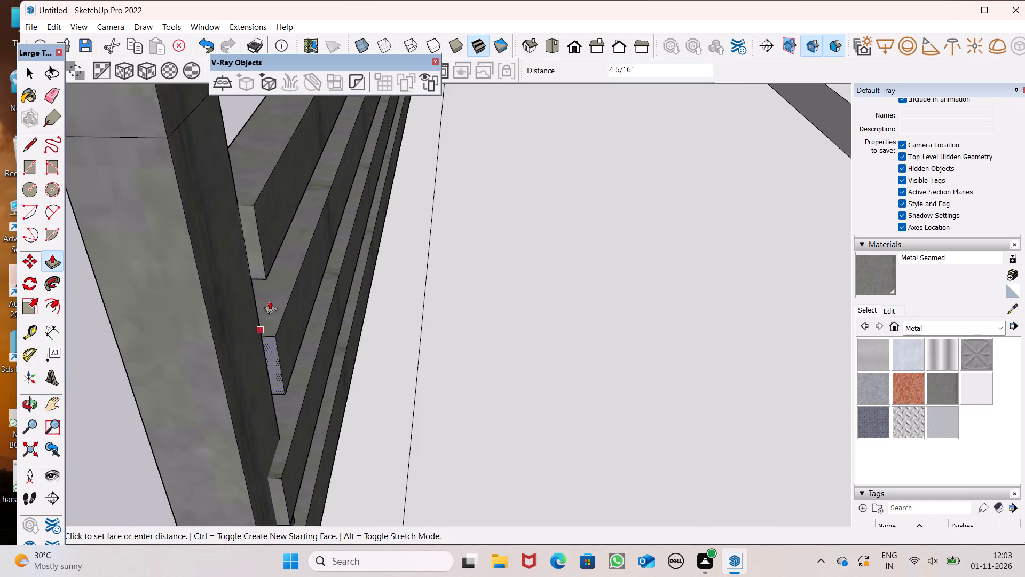
drag(270, 301, 245, 245)
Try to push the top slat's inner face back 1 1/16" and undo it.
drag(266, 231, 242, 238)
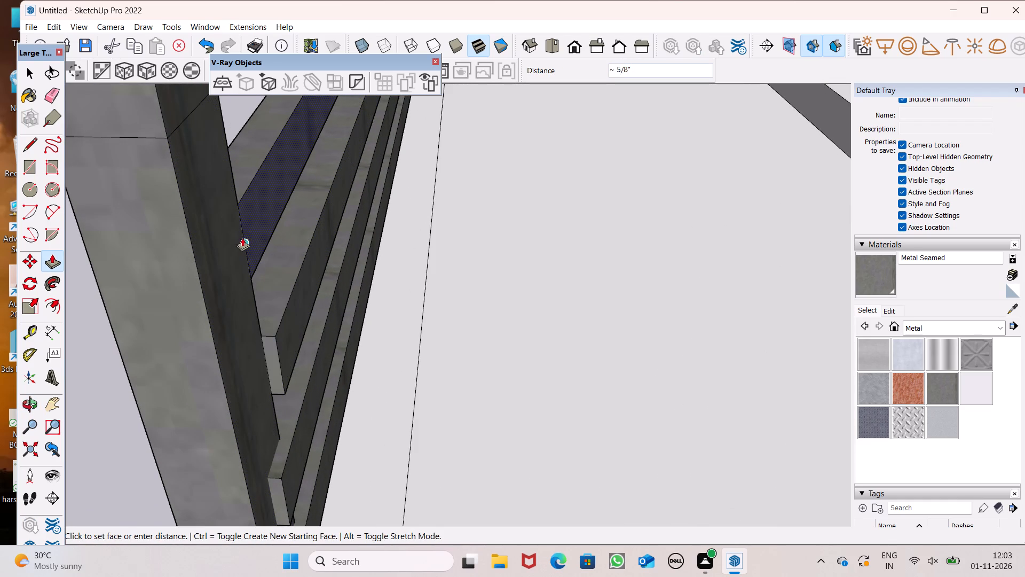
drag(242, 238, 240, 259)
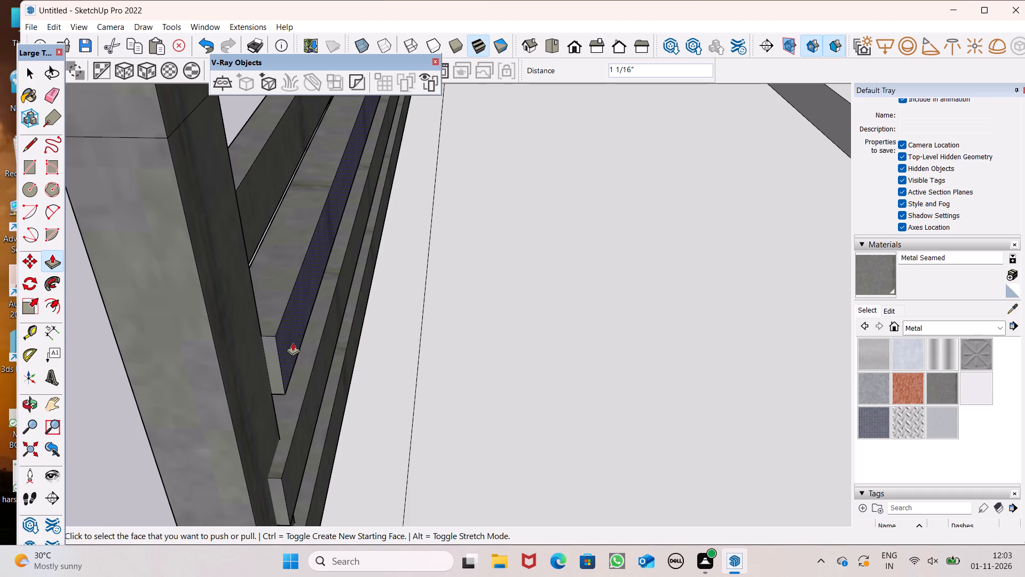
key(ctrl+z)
Push/Pull the end post's inner face about 5/8" toward the veranda, in line with the slats' inner faces.
drag(230, 255, 247, 241)
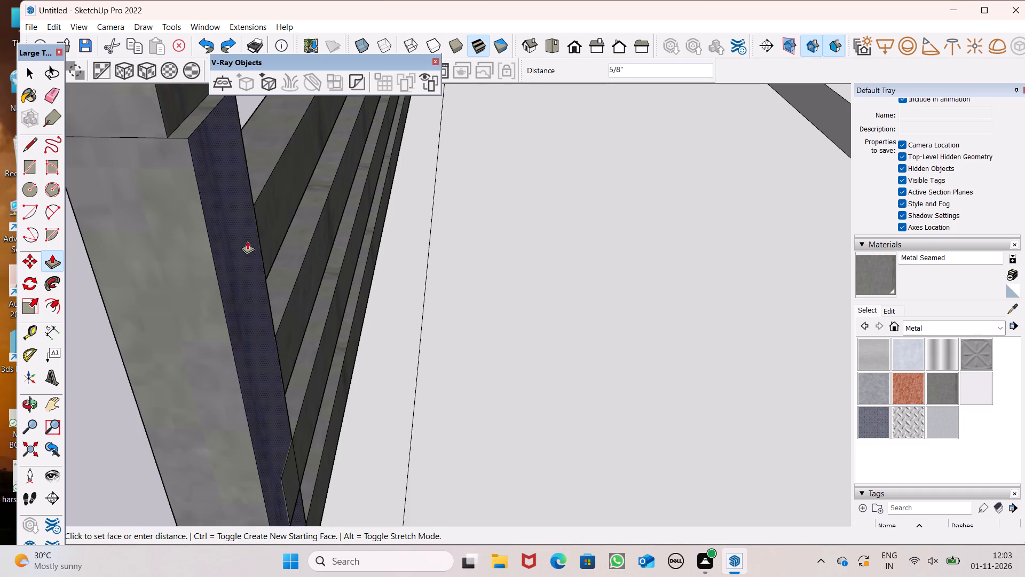
drag(247, 241, 260, 187)
Push/Pull the top rail's inner face about 5/8" toward the veranda, flush with the end post.
scroll(237, 208, down, 5)
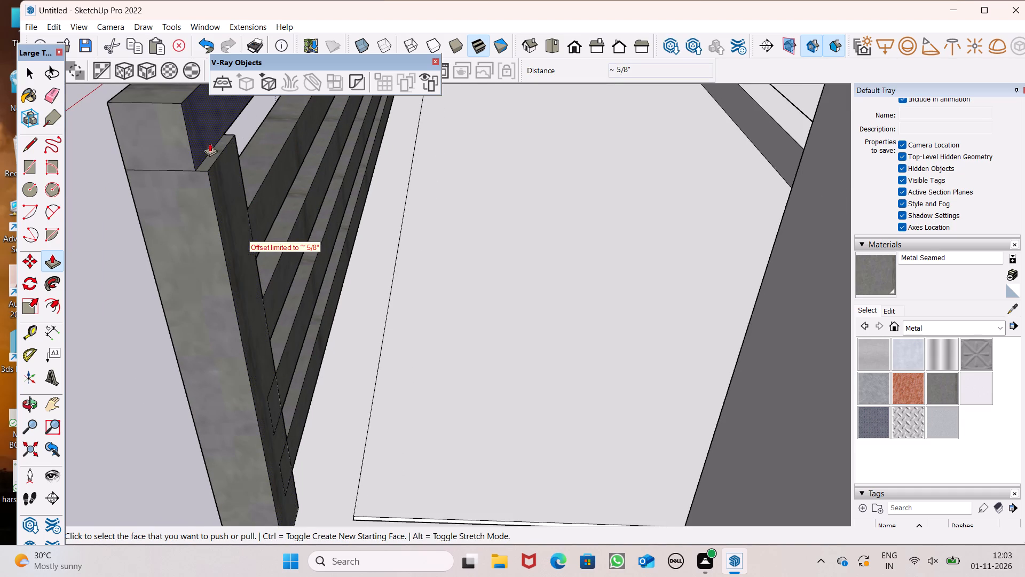
drag(210, 143, 216, 175)
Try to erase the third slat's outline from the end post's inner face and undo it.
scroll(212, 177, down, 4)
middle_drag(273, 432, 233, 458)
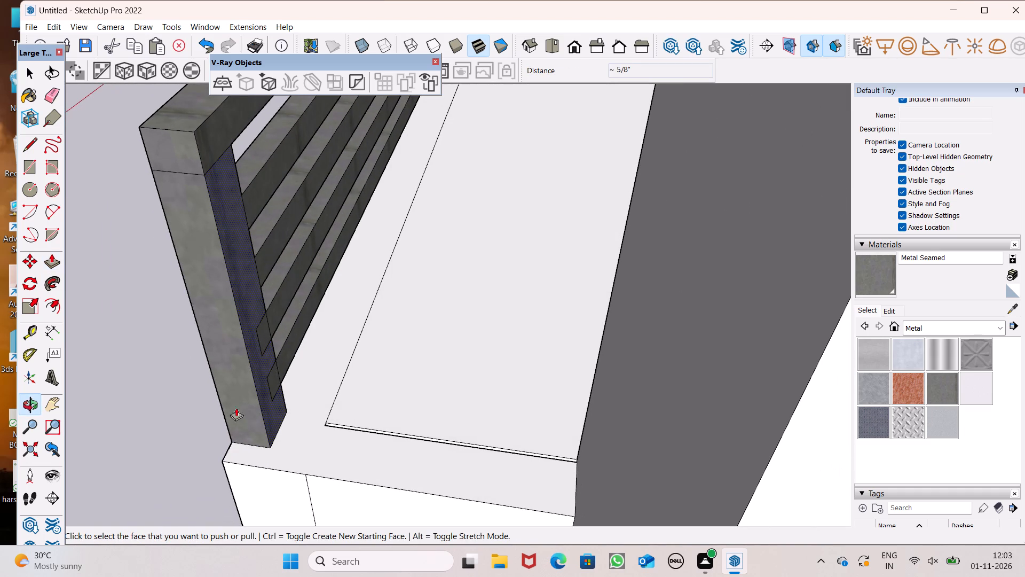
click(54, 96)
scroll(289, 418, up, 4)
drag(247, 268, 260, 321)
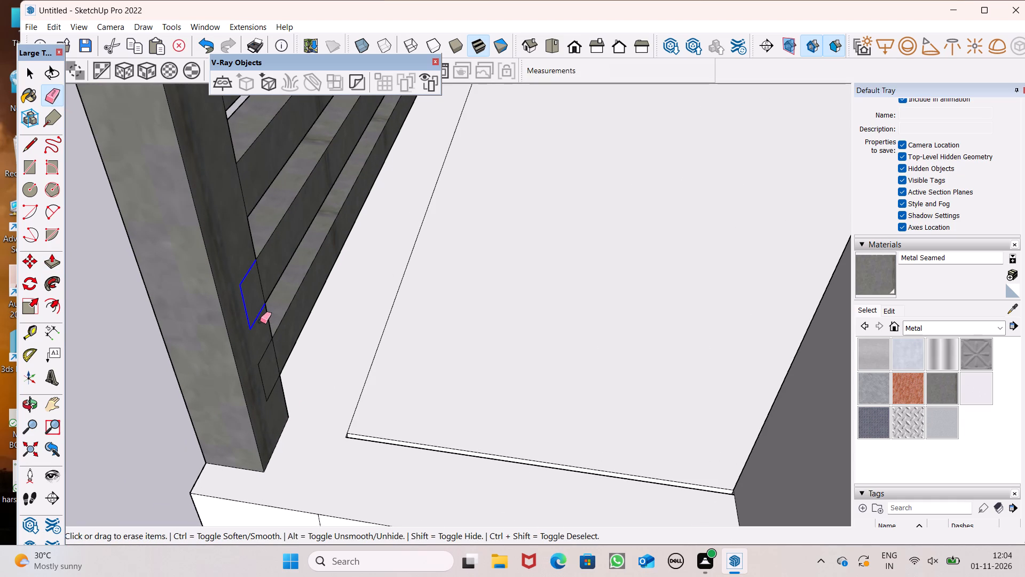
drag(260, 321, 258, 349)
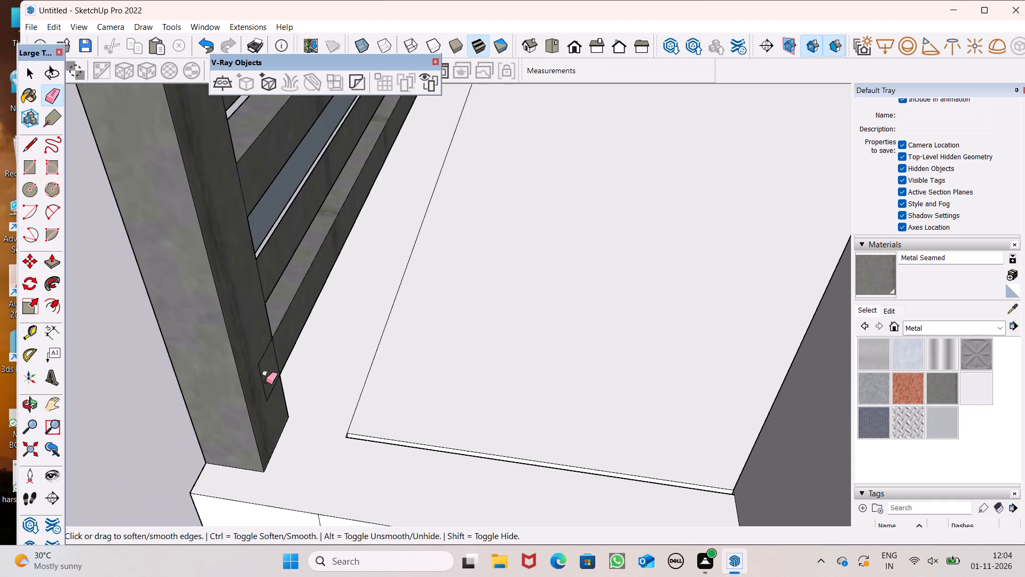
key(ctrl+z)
Examine how the slats and top rail join the end post, from the veranda side and the railing's end.
middle_drag(279, 380, 259, 303)
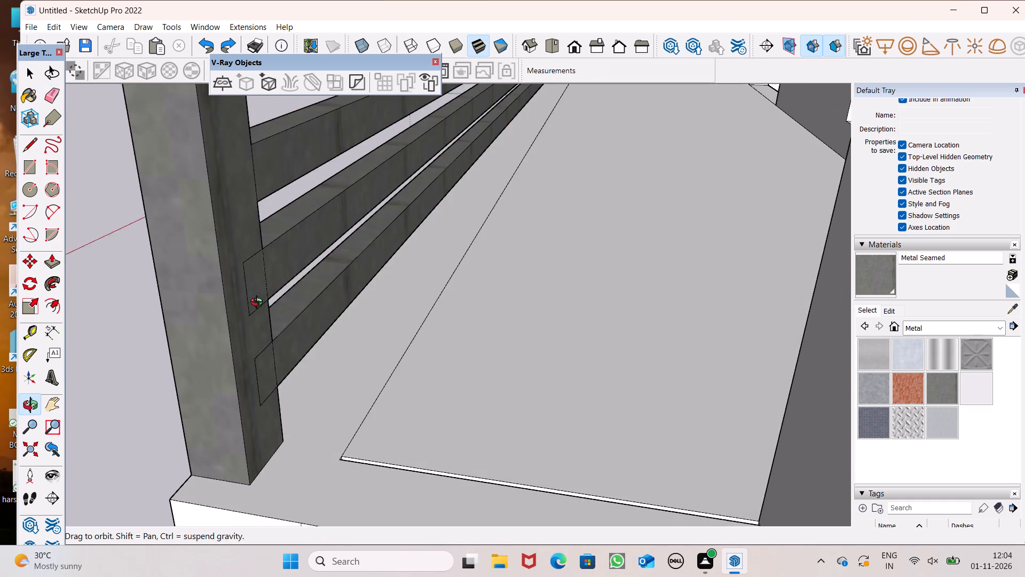
middle_drag(259, 303, 233, 325)
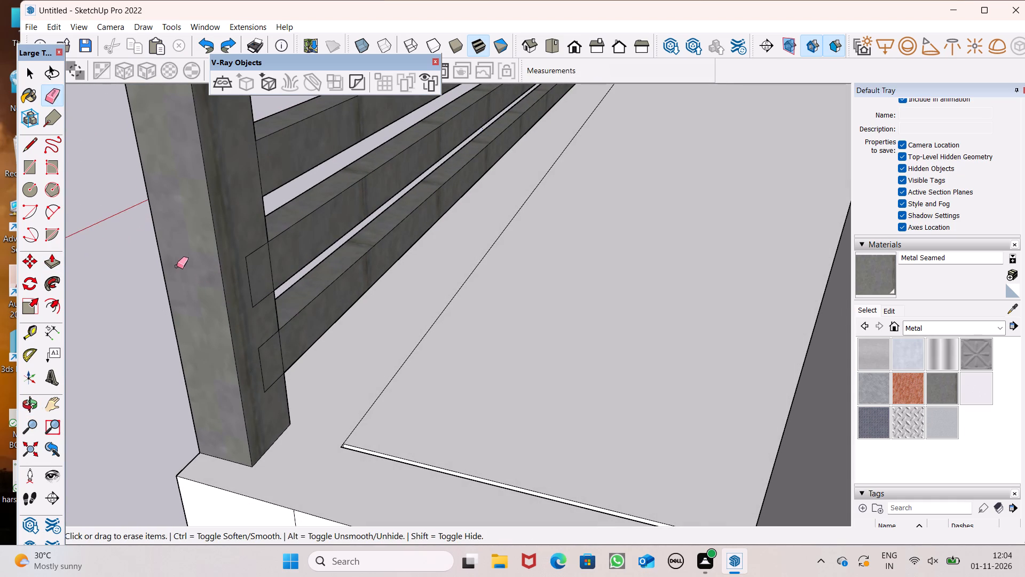
scroll(157, 280, down, 2)
middle_drag(201, 292, 226, 289)
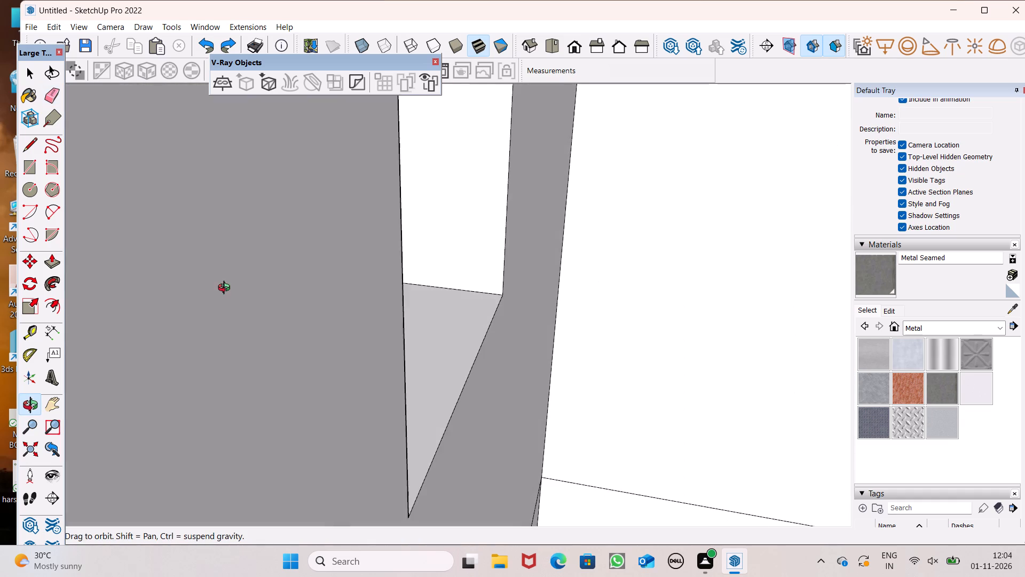
middle_drag(226, 289, 336, 291)
scroll(303, 278, down, 4)
middle_drag(261, 300, 262, 311)
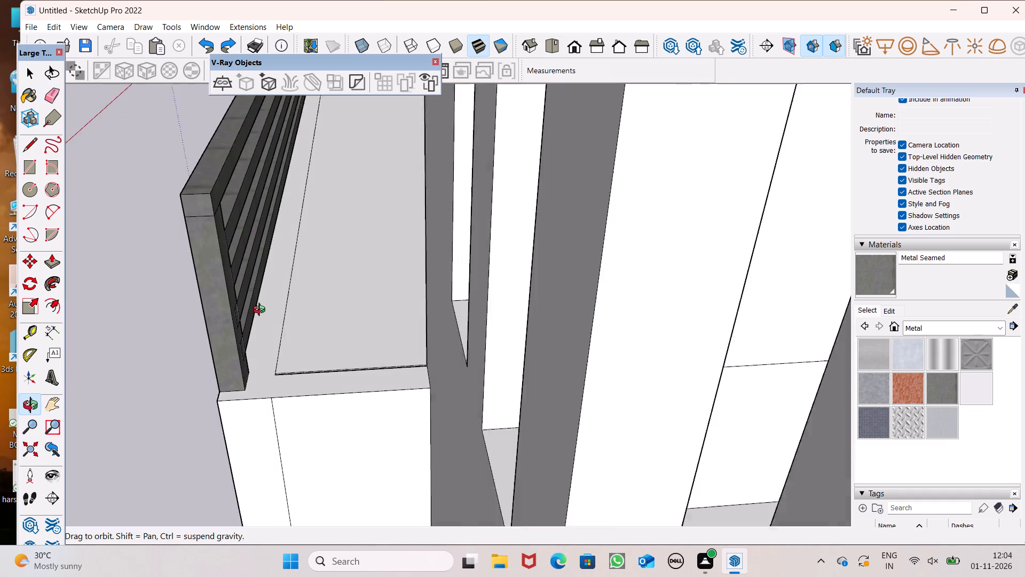
middle_drag(262, 311, 264, 307)
drag(62, 189, 159, 212)
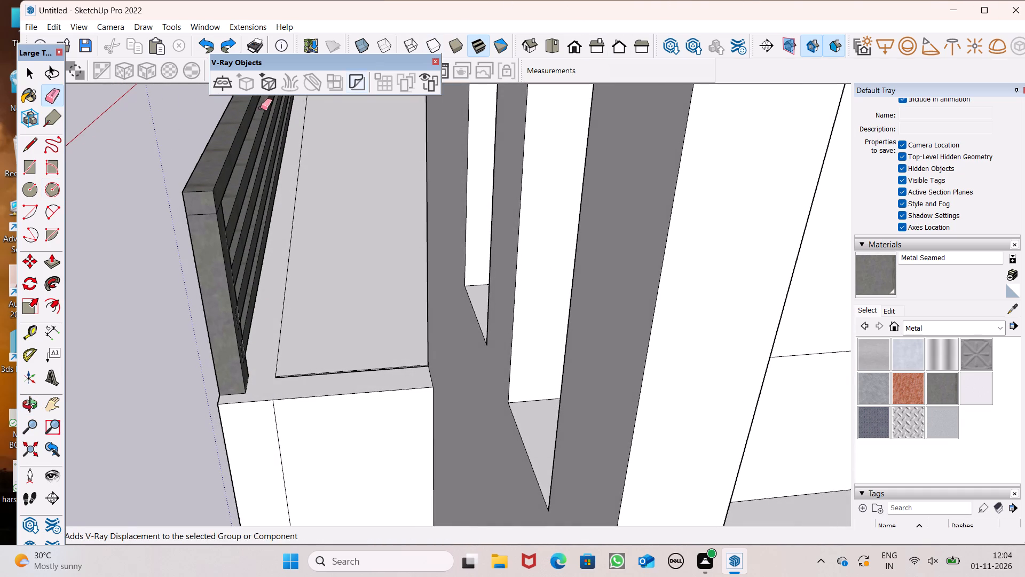
Draw two 5" lines across the end post's inner face, extending the top slat's upper and lower edges.
click(19, 141)
scroll(355, 143, down, 1)
middle_drag(359, 183, 279, 204)
scroll(447, 202, down, 6)
scroll(487, 229, down, 3)
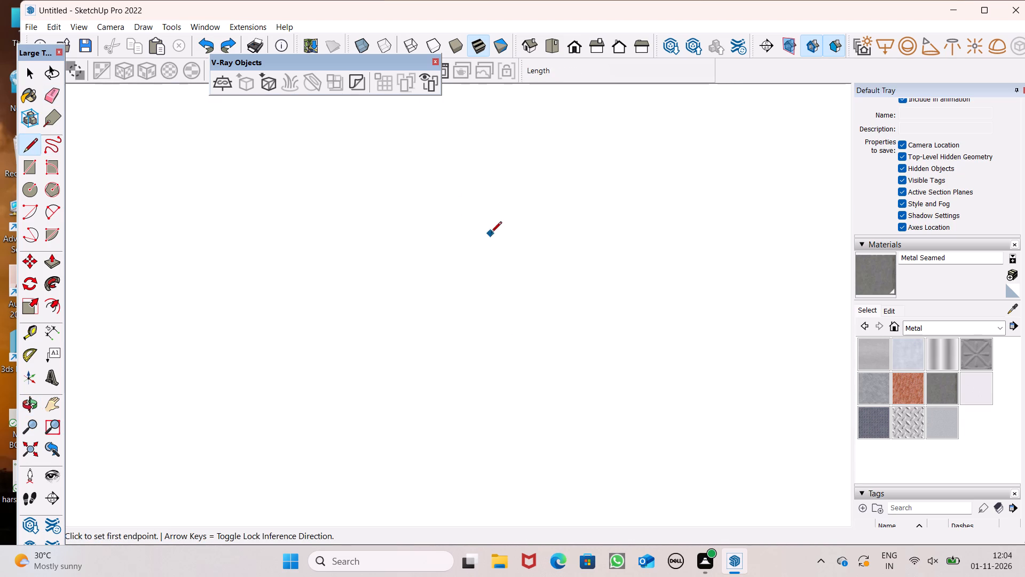
scroll(491, 233, down, 3)
middle_drag(522, 224, 597, 205)
scroll(597, 200, up, 1)
click(575, 51)
scroll(577, 130, down, 2)
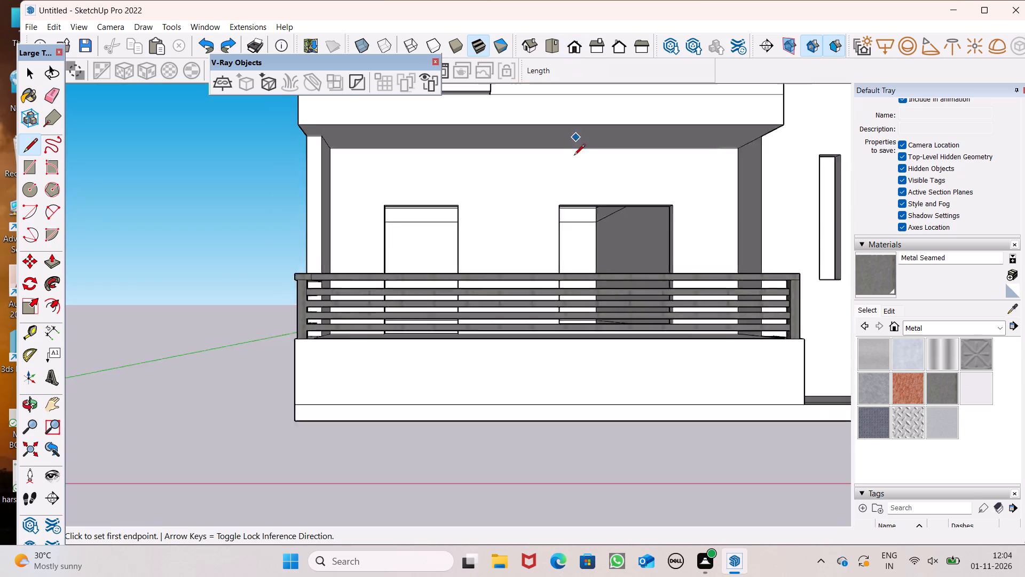
scroll(574, 156, down, 4)
middle_drag(594, 199, 279, 241)
scroll(279, 241, up, 8)
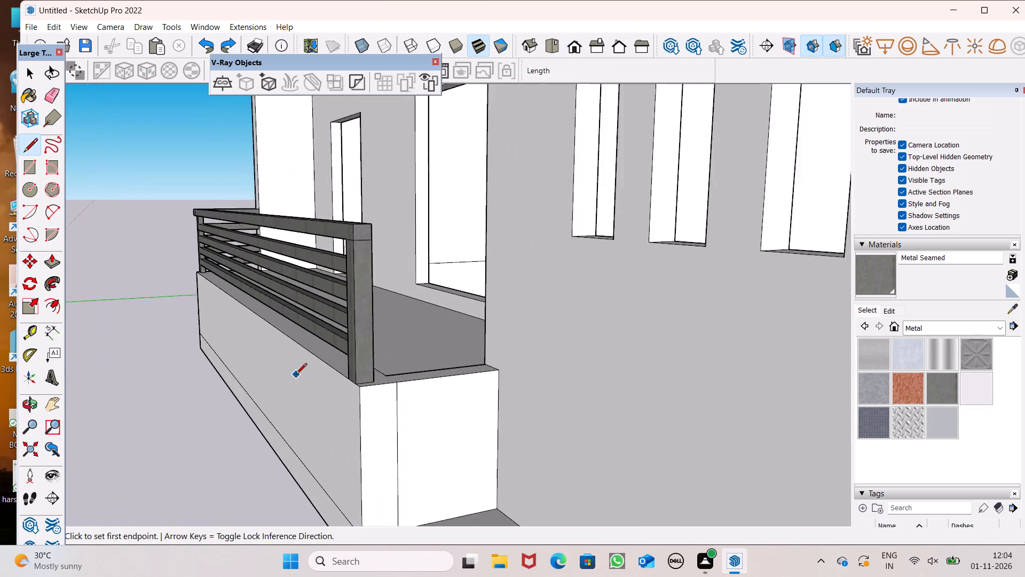
scroll(296, 375, up, 2)
middle_drag(399, 373, 265, 385)
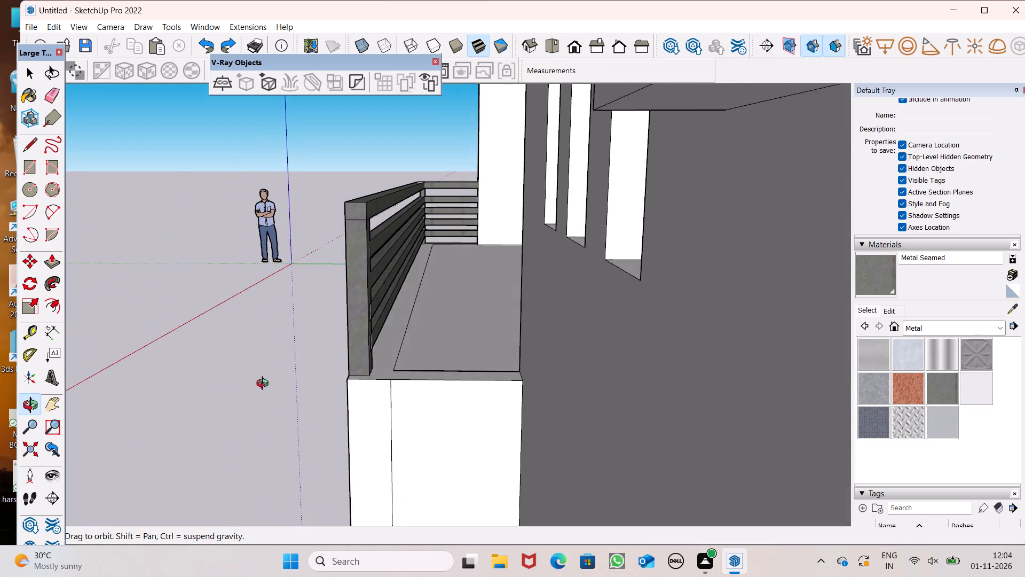
middle_drag(265, 385, 263, 383)
scroll(400, 248, up, 8)
scroll(386, 306, up, 1)
middle_drag(380, 311, 232, 331)
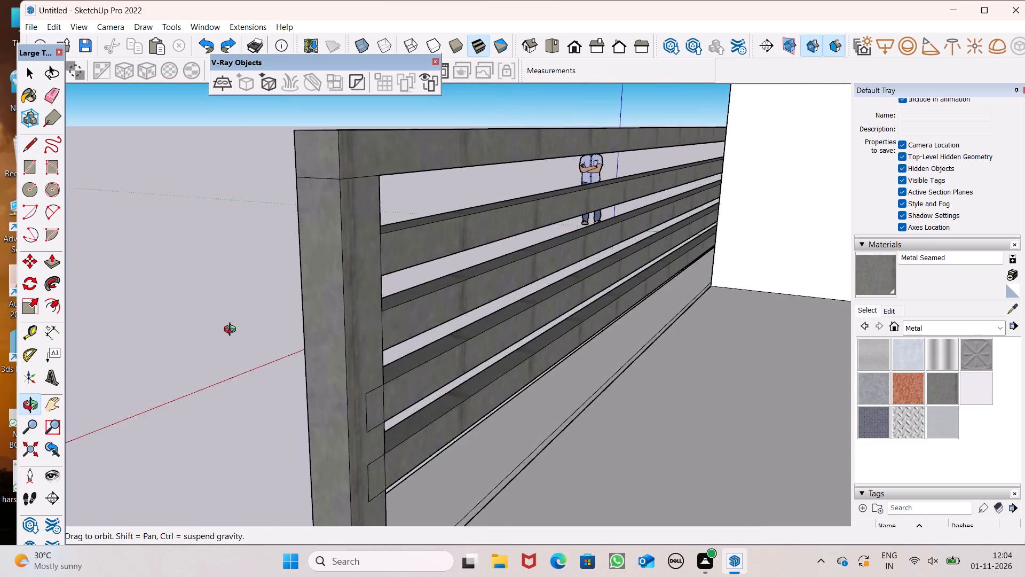
middle_drag(232, 331, 247, 345)
scroll(348, 267, up, 6)
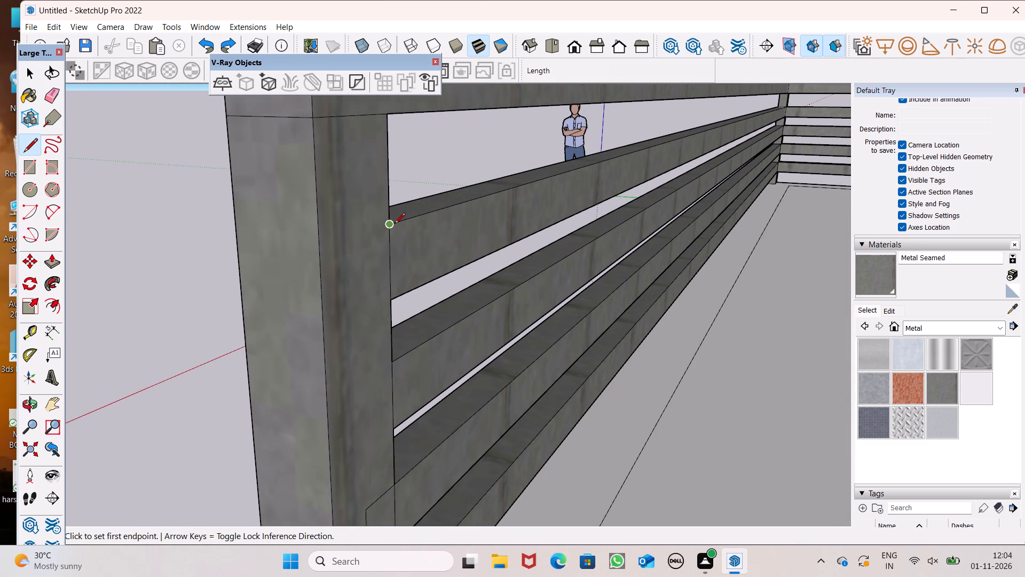
drag(391, 225, 381, 227)
click(320, 248)
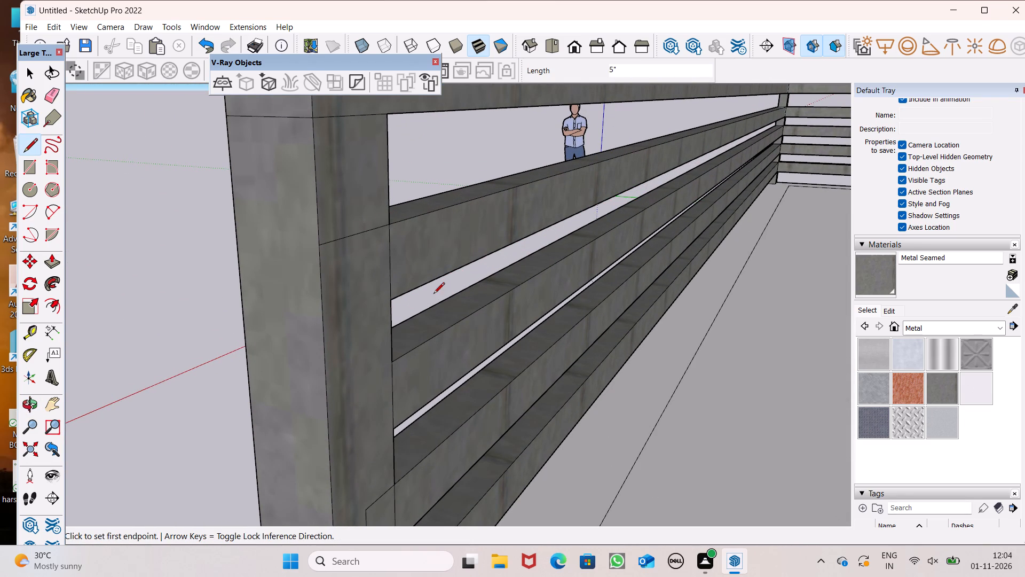
click(387, 296)
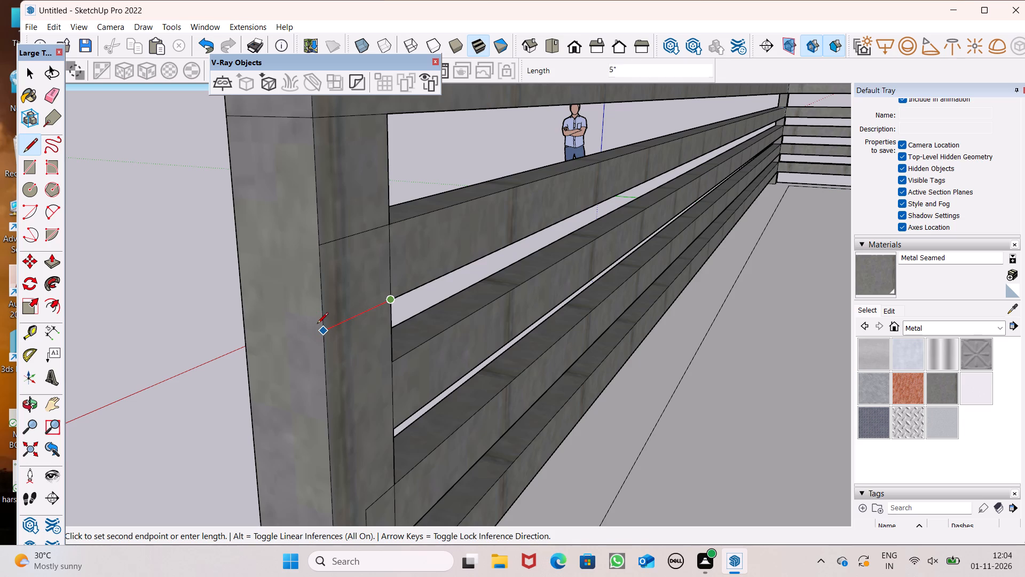
drag(321, 332, 321, 319)
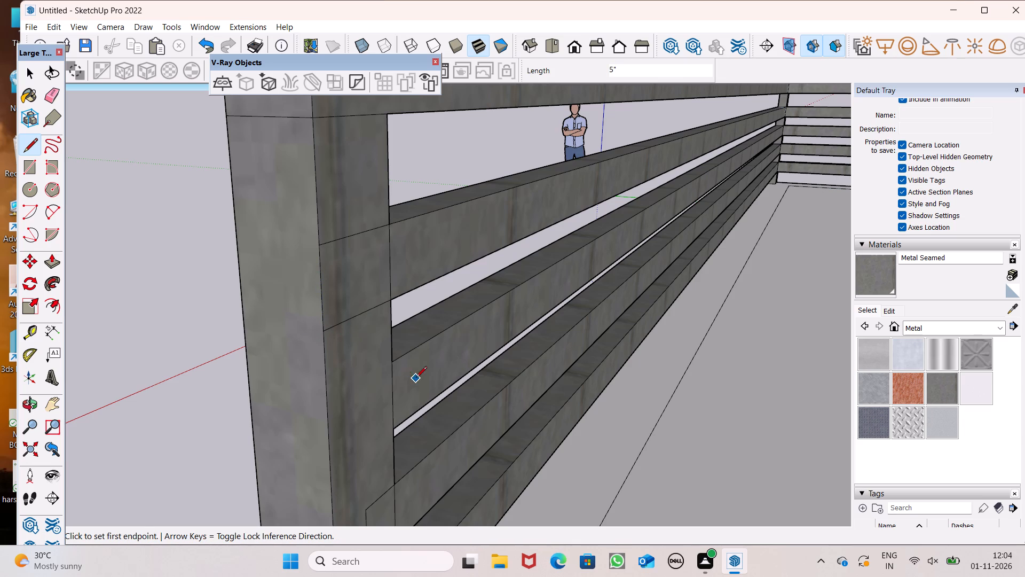
Draw two lines about 5" long across the end post's inner face, extending the second slat's upper and lower edges.
drag(390, 364, 385, 366)
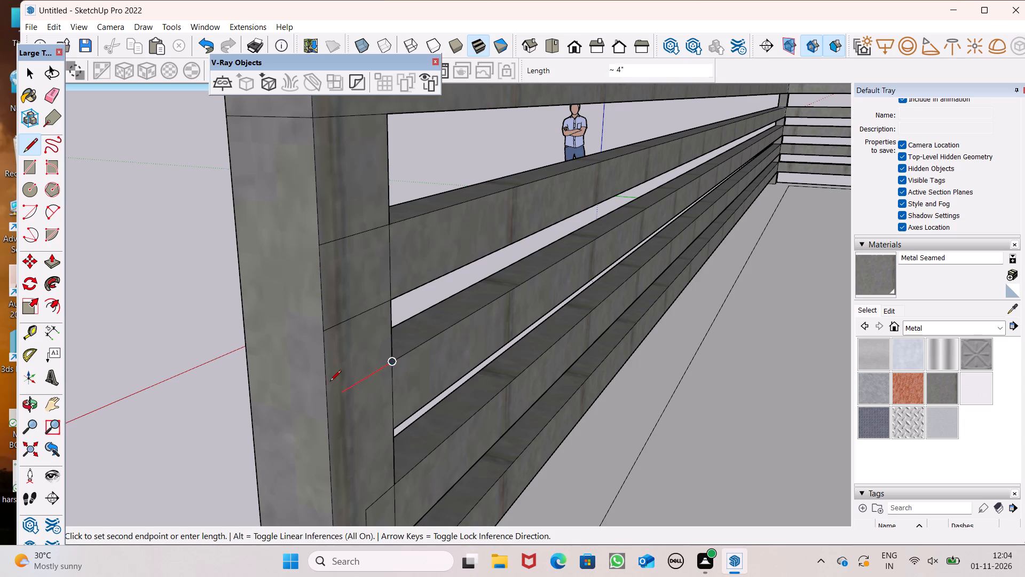
click(324, 395)
scroll(383, 313, down, 6)
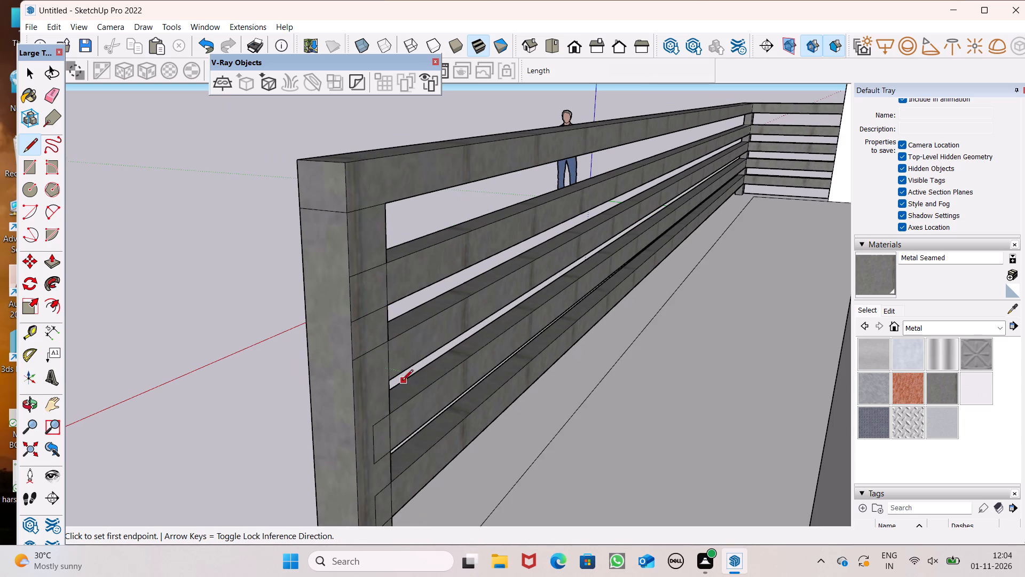
scroll(404, 418, up, 6)
drag(374, 344, 357, 346)
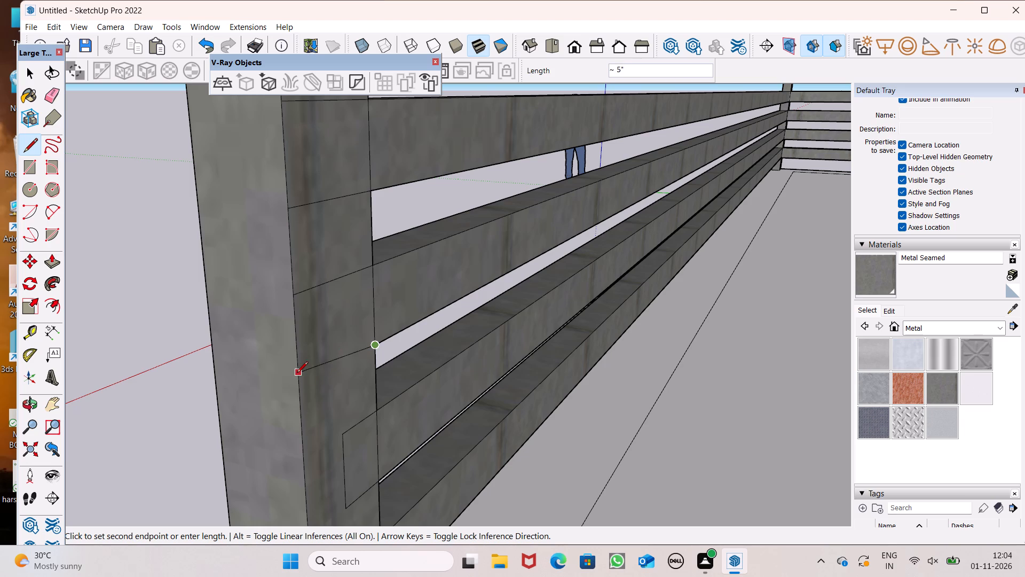
click(296, 381)
Draw a line about 2 1/2" long on the end post's inner face, extending the third slat's upper edge to the post's corner.
scroll(391, 336, down, 3)
scroll(364, 427, up, 2)
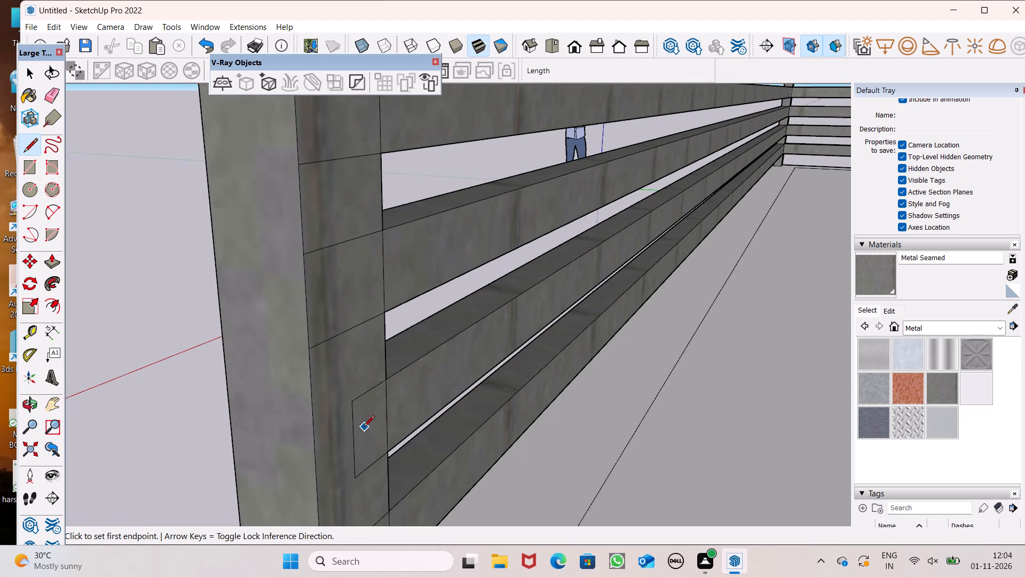
scroll(364, 427, up, 2)
click(349, 399)
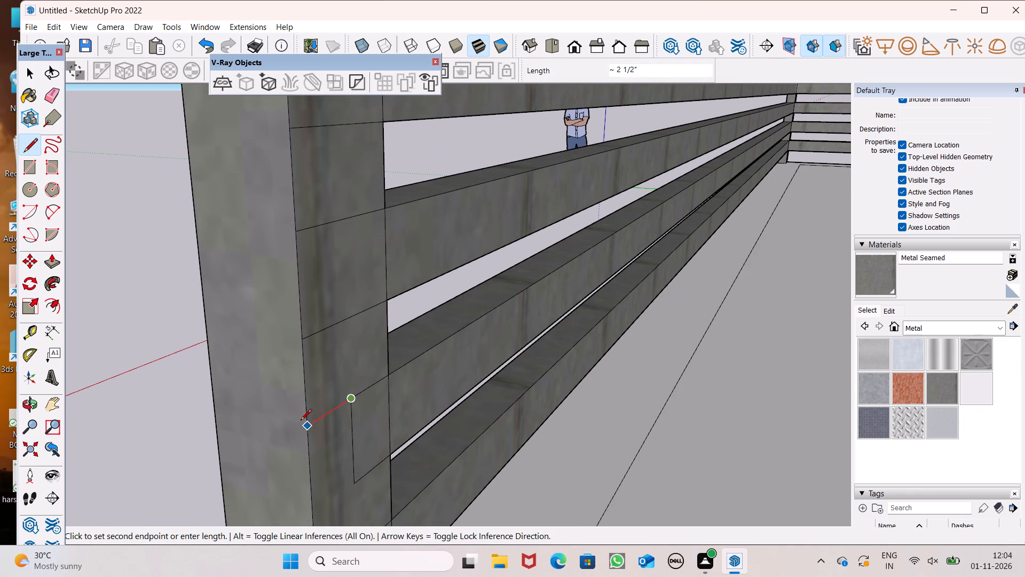
drag(303, 423, 303, 410)
scroll(341, 325, down, 4)
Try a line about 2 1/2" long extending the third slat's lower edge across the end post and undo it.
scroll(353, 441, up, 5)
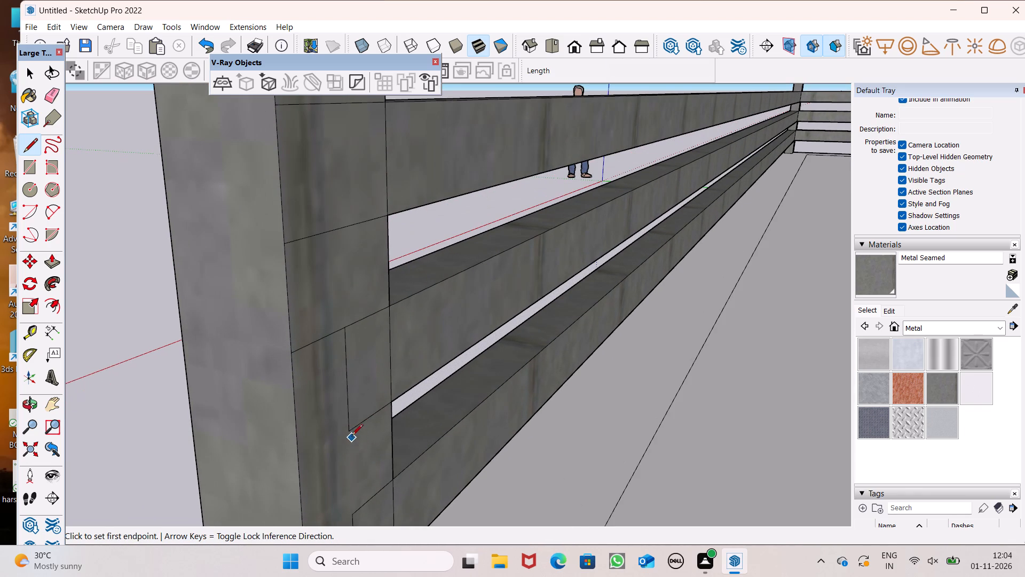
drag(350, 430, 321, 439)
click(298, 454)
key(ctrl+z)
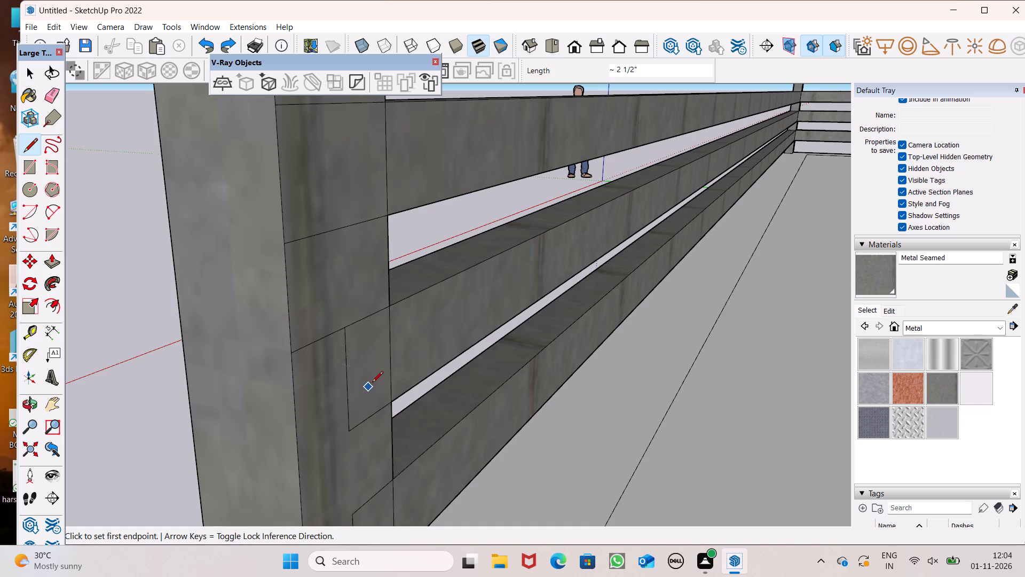
Draw a line from the third slat outline's lower corner to the end post's outer corner, extending the slat's lower edge.
scroll(381, 363, down, 1)
text(m)
key(space)
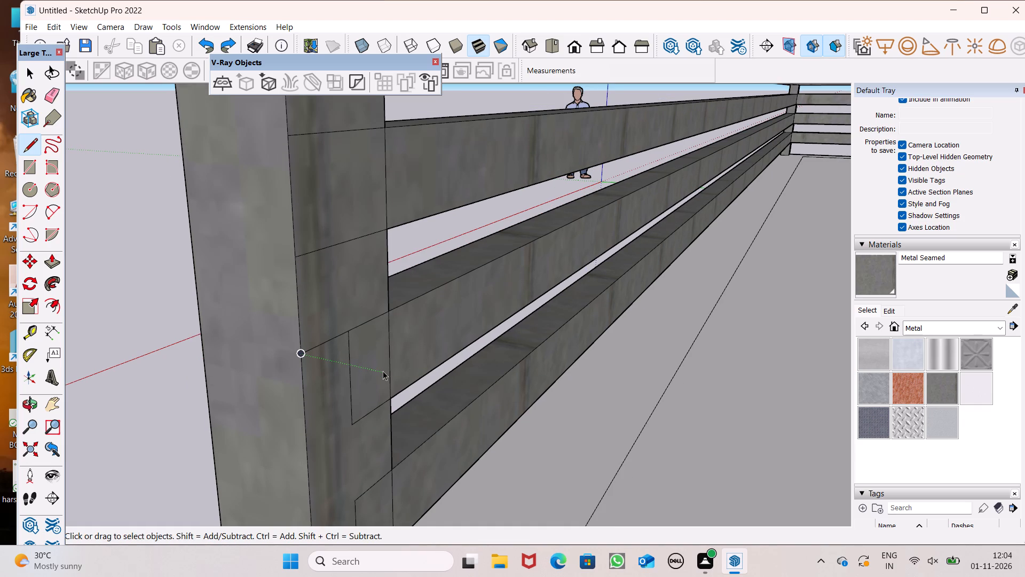
scroll(382, 362, down, 2)
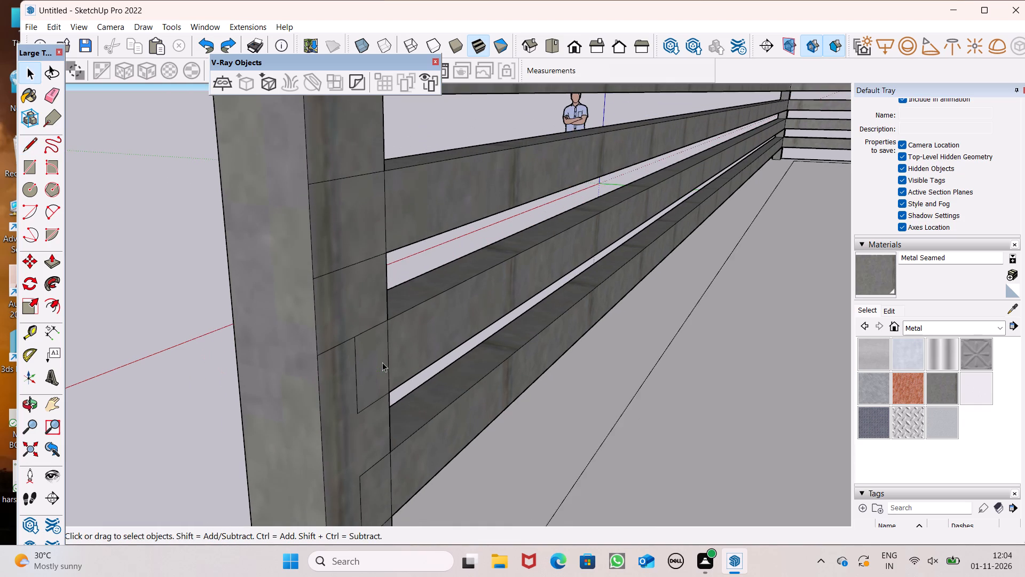
scroll(382, 362, down, 2)
drag(36, 141, 42, 141)
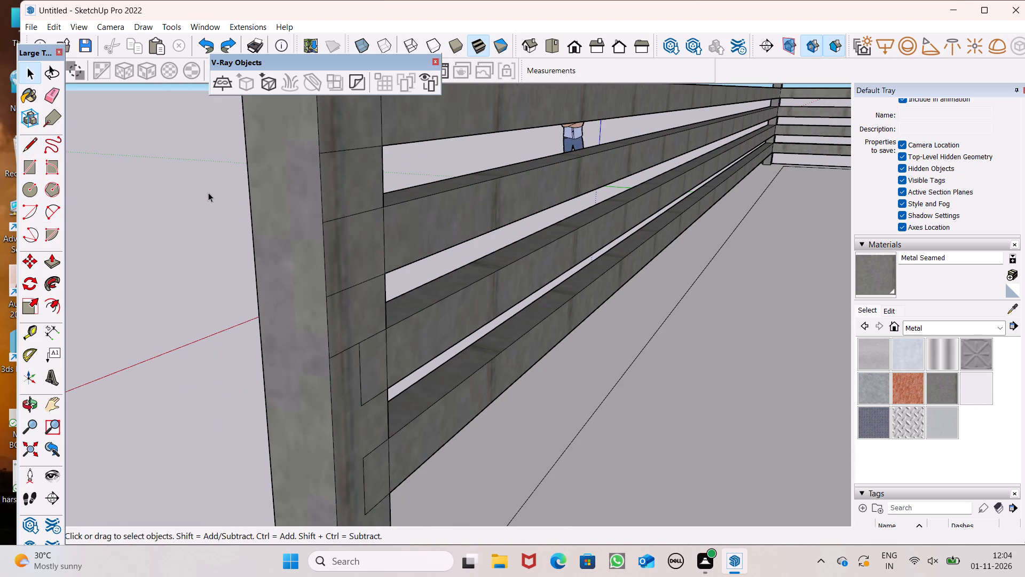
scroll(547, 281, down, 3)
middle_drag(478, 433, 466, 443)
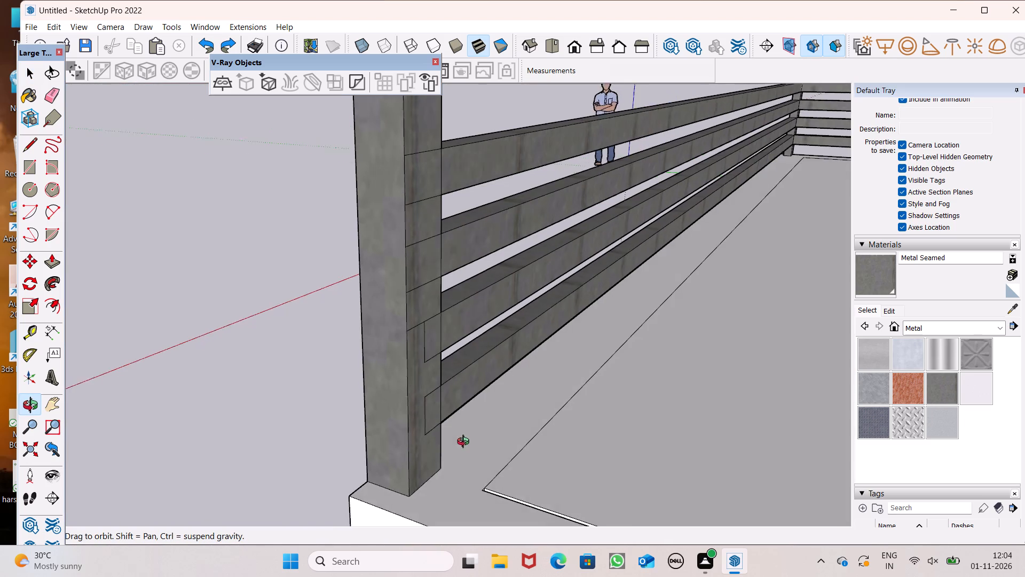
middle_drag(466, 443, 474, 441)
scroll(430, 369, up, 1)
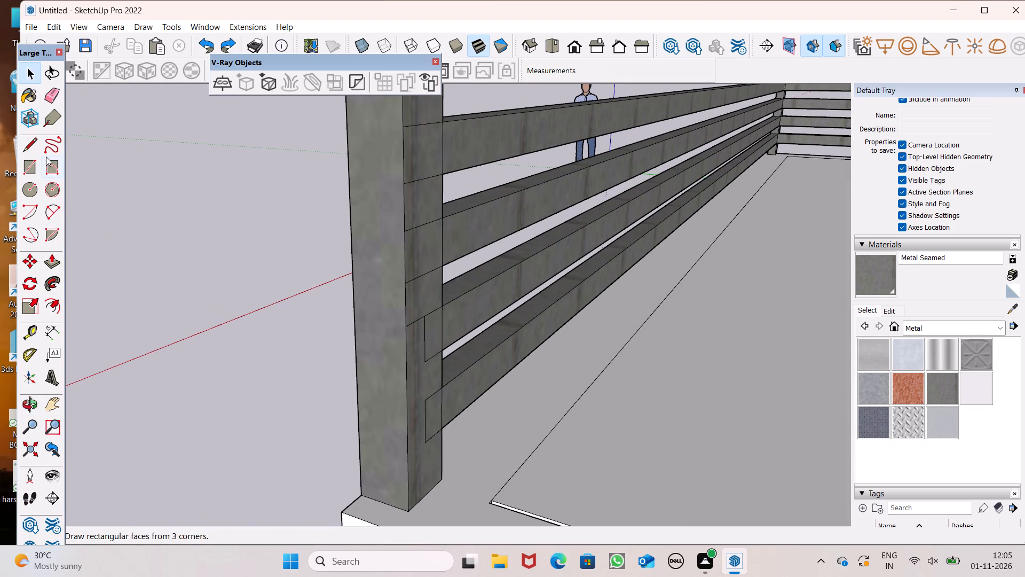
drag(31, 147, 34, 154)
scroll(418, 369, up, 4)
click(429, 358)
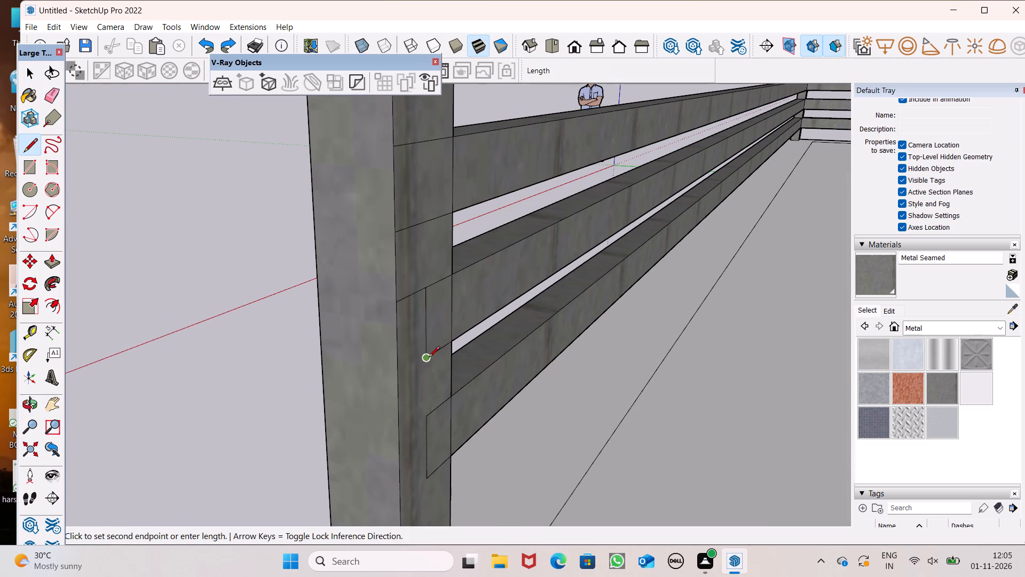
click(396, 371)
Draw two lines on the end post's inner face, extending the fourth slat's upper and lower edges to the post's corner.
drag(427, 417, 419, 419)
click(397, 432)
scroll(462, 371, down, 3)
scroll(428, 473, up, 3)
drag(443, 442, 431, 445)
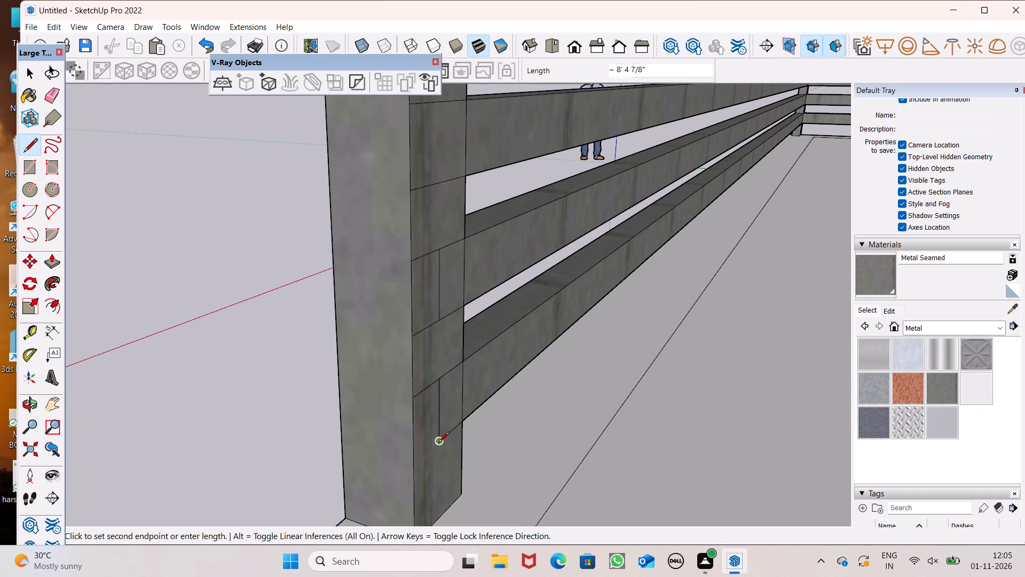
click(439, 442)
click(415, 462)
key(space)
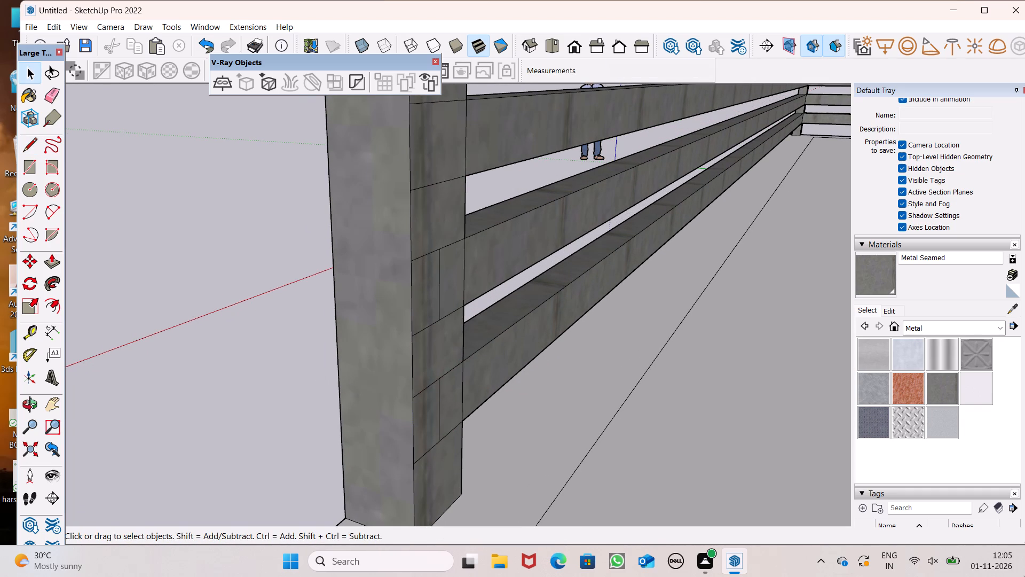
Erase the stray line sticking out from the base of the veranda railing's end post.
click(48, 259)
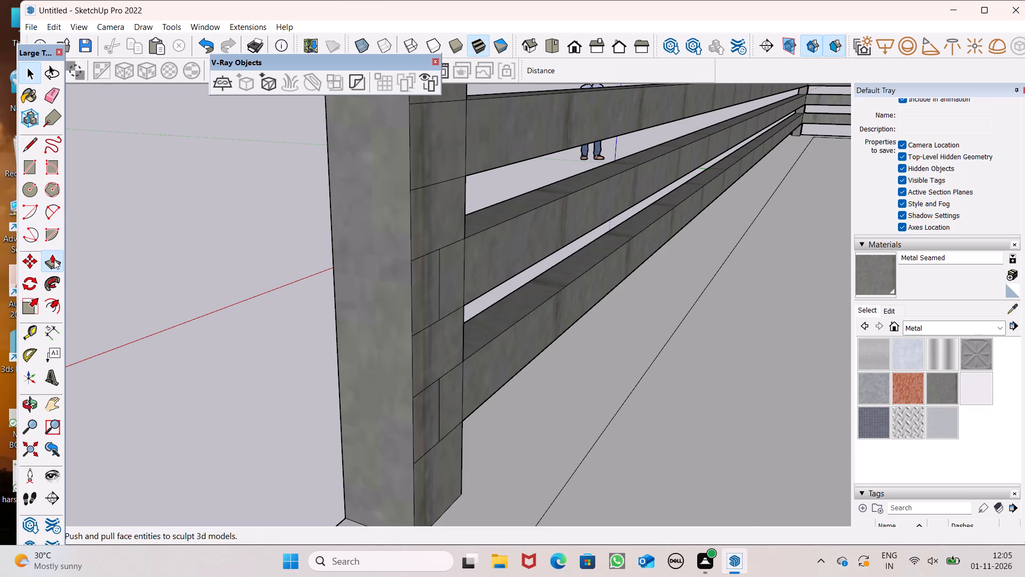
scroll(201, 274, down, 3)
middle_drag(242, 287, 338, 257)
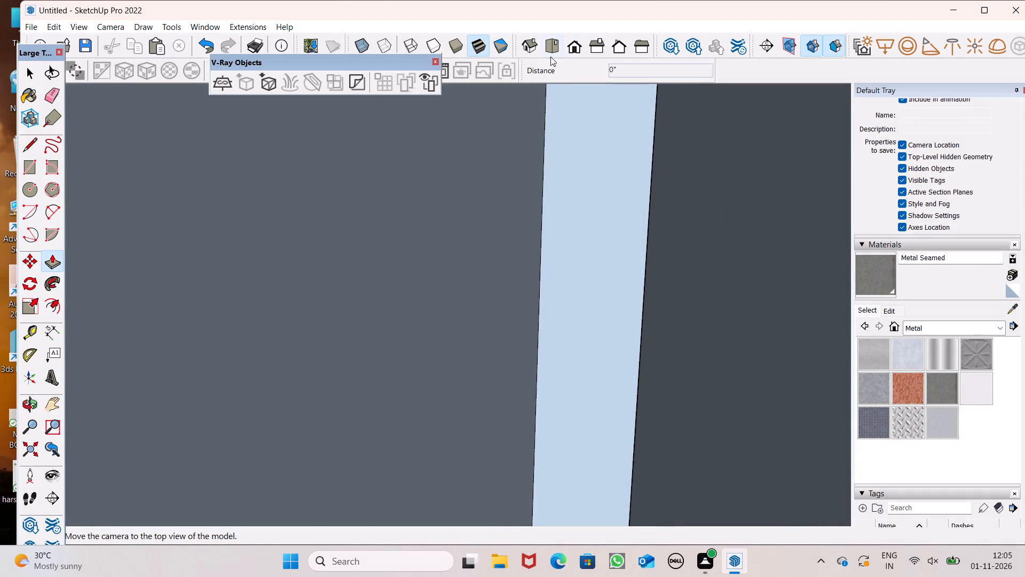
click(575, 57)
scroll(531, 230, down, 6)
scroll(468, 365, down, 4)
middle_drag(547, 403, 423, 467)
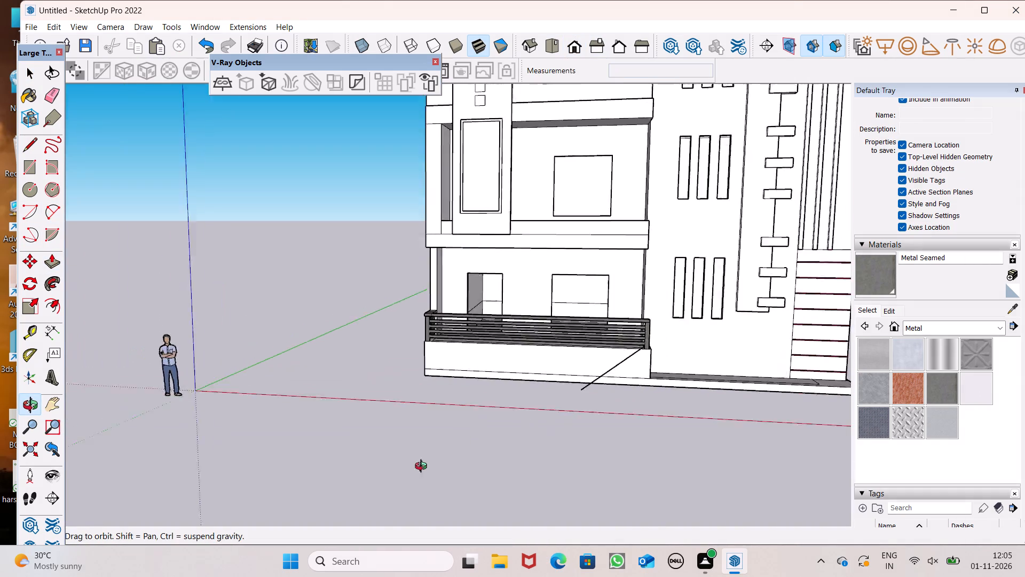
middle_drag(423, 467, 303, 472)
scroll(430, 462, up, 3)
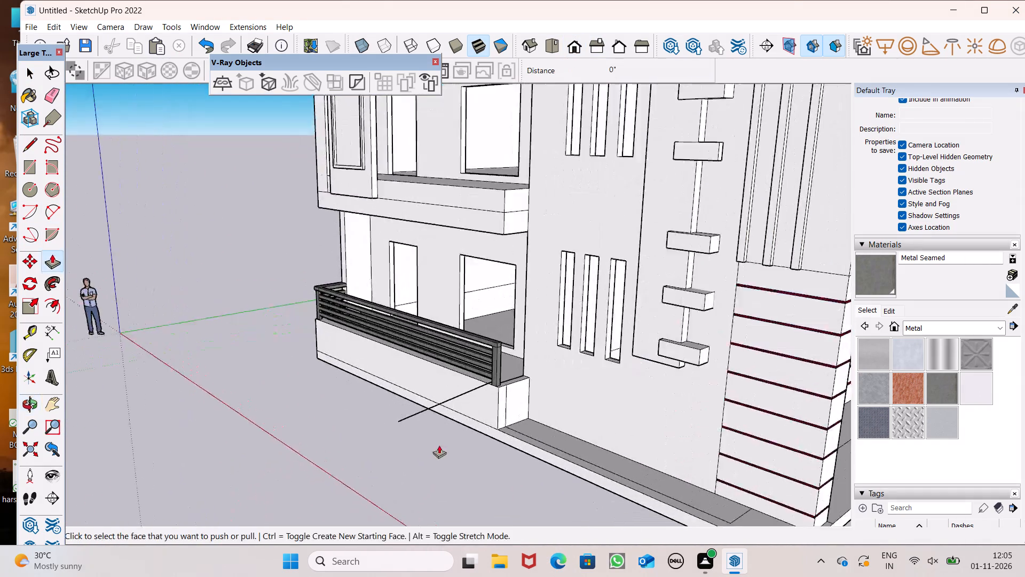
scroll(439, 445, up, 5)
drag(53, 93, 60, 96)
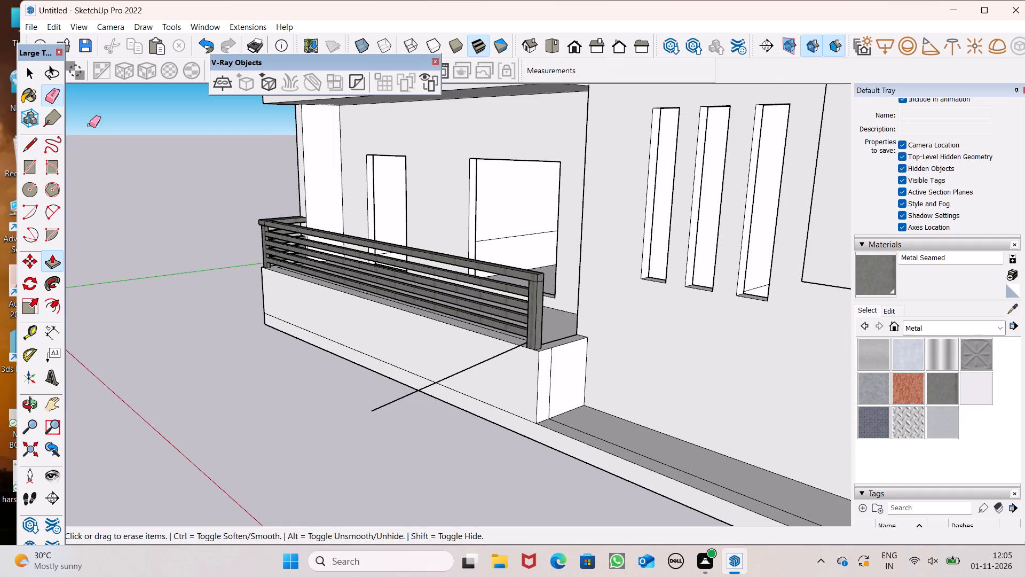
drag(387, 380, 397, 403)
Draw a vertical line about 3 1/2" long on the top rail's inner face, continuing the end post's inner edge upward.
middle_drag(396, 404, 214, 407)
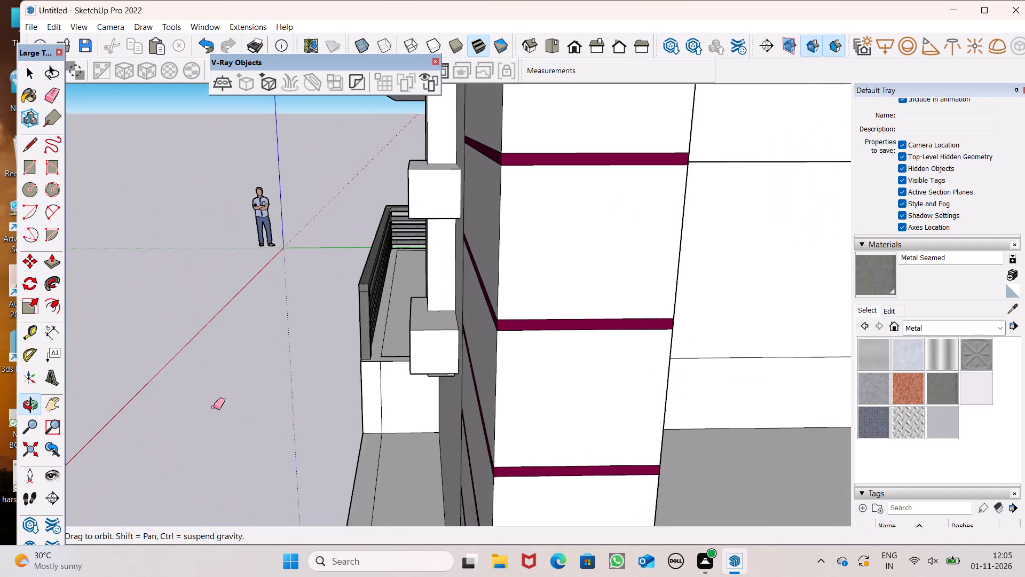
middle_drag(214, 407, 205, 412)
scroll(239, 363, up, 7)
scroll(290, 300, down, 3)
middle_drag(357, 356, 316, 367)
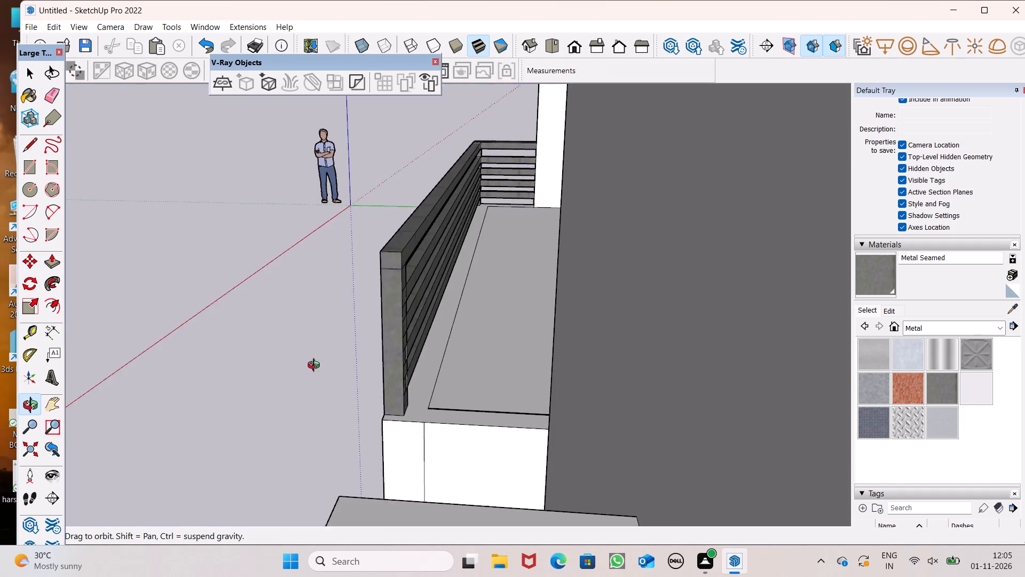
middle_drag(316, 367, 311, 361)
middle_drag(360, 317, 677, 301)
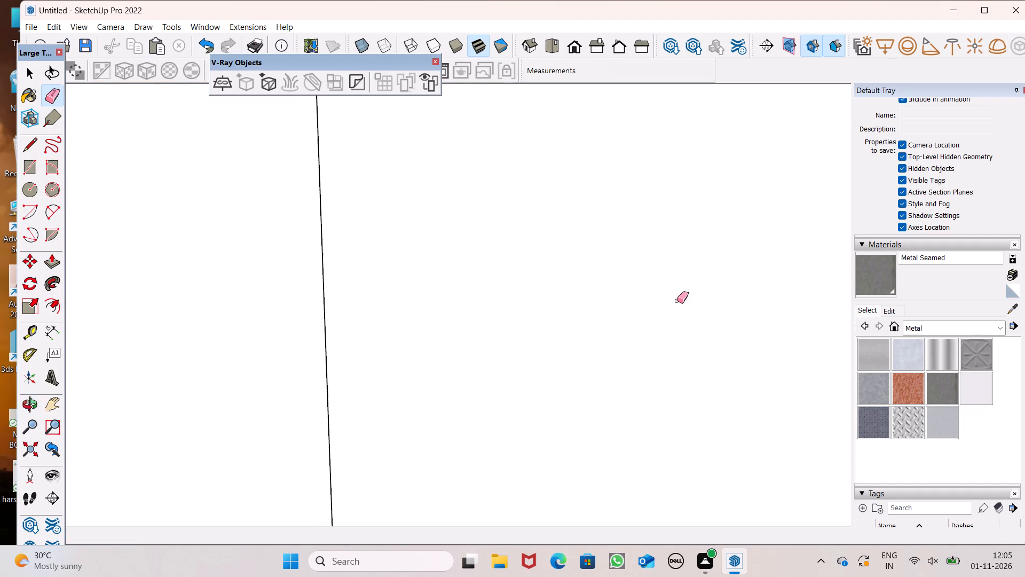
scroll(578, 301, down, 19)
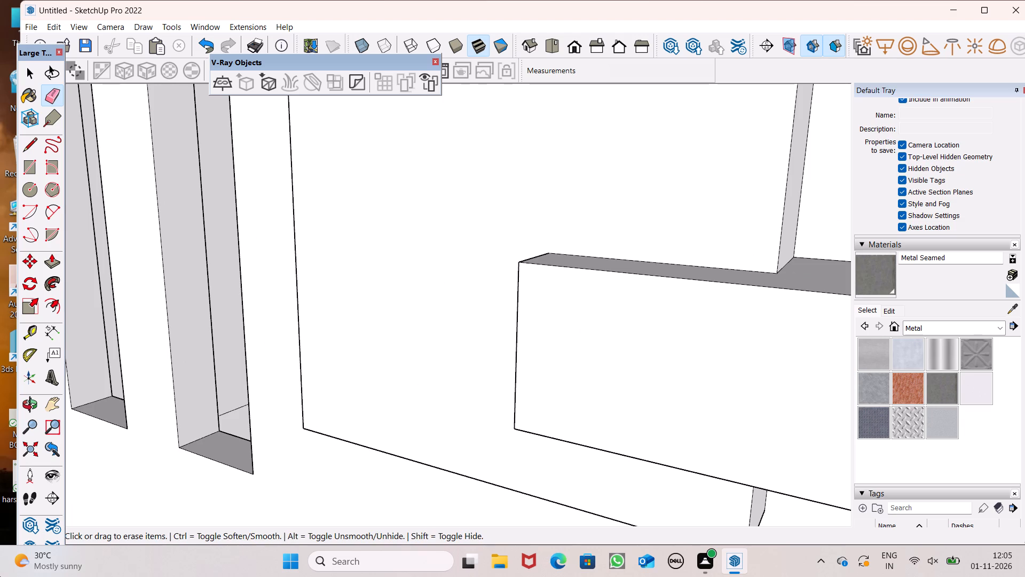
scroll(276, 35, down, 6)
scroll(384, 207, down, 7)
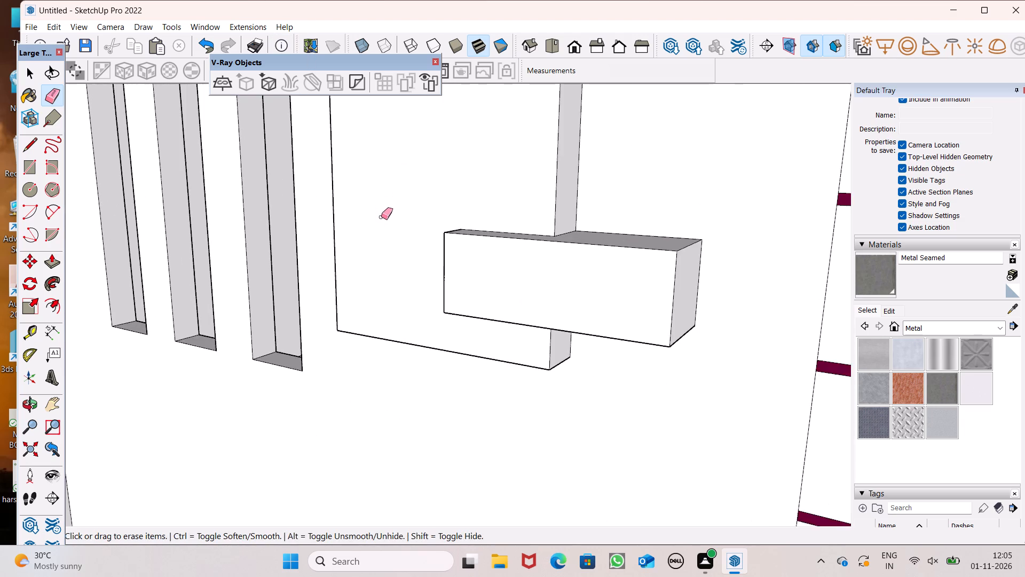
scroll(428, 134, down, 13)
middle_drag(423, 177, 251, 212)
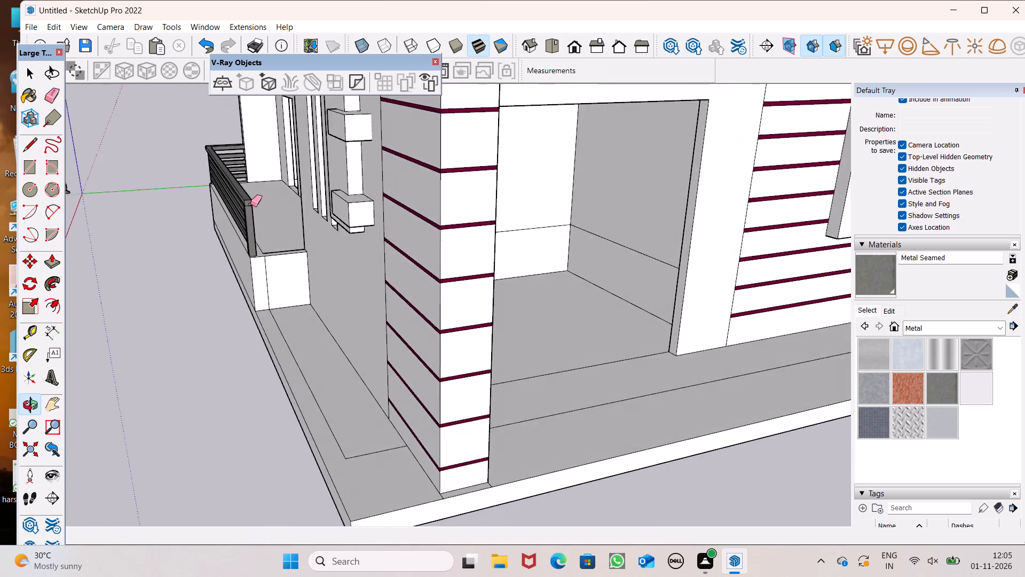
scroll(249, 200, up, 8)
middle_drag(284, 328, 171, 286)
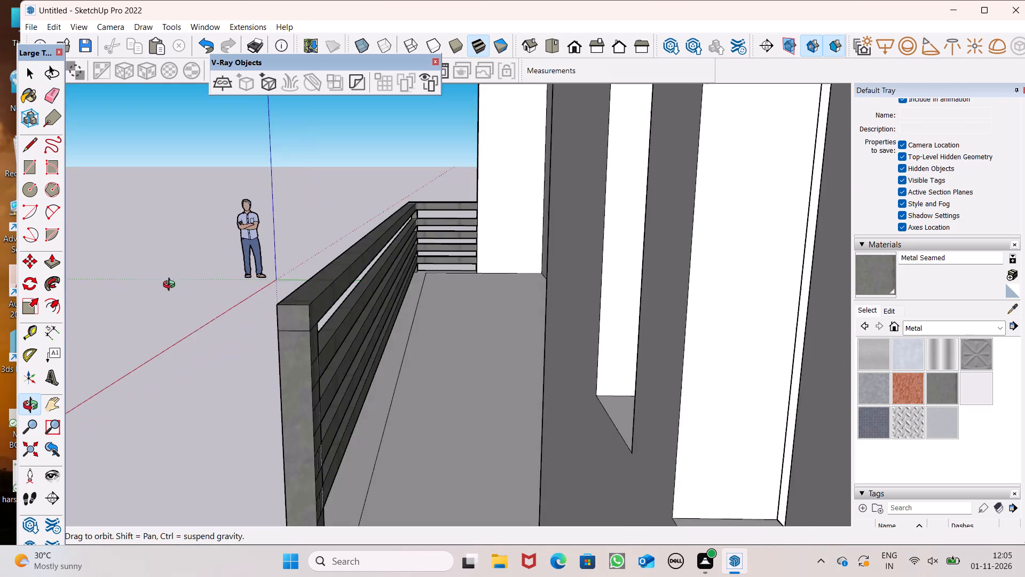
middle_drag(171, 286, 154, 270)
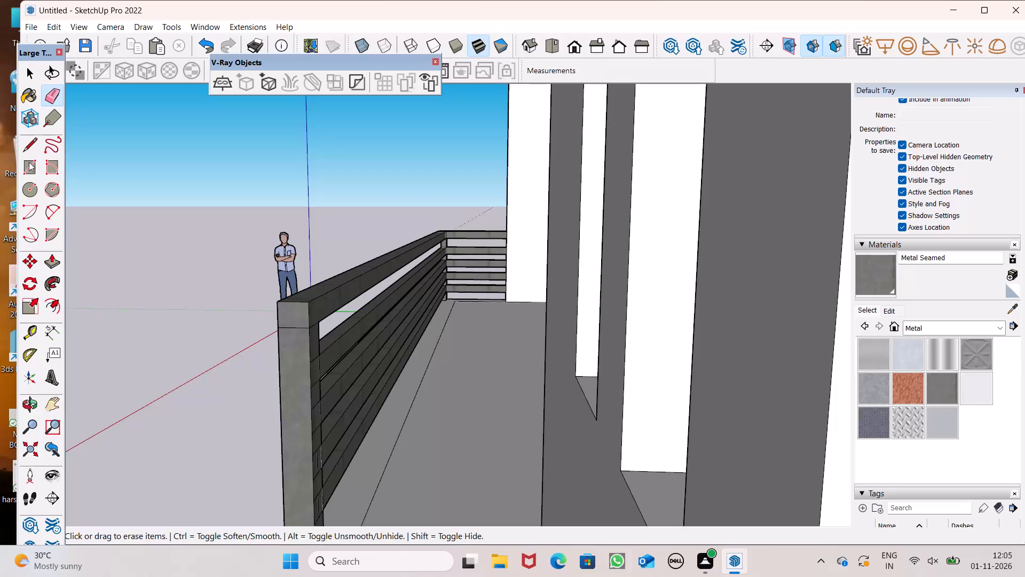
click(33, 145)
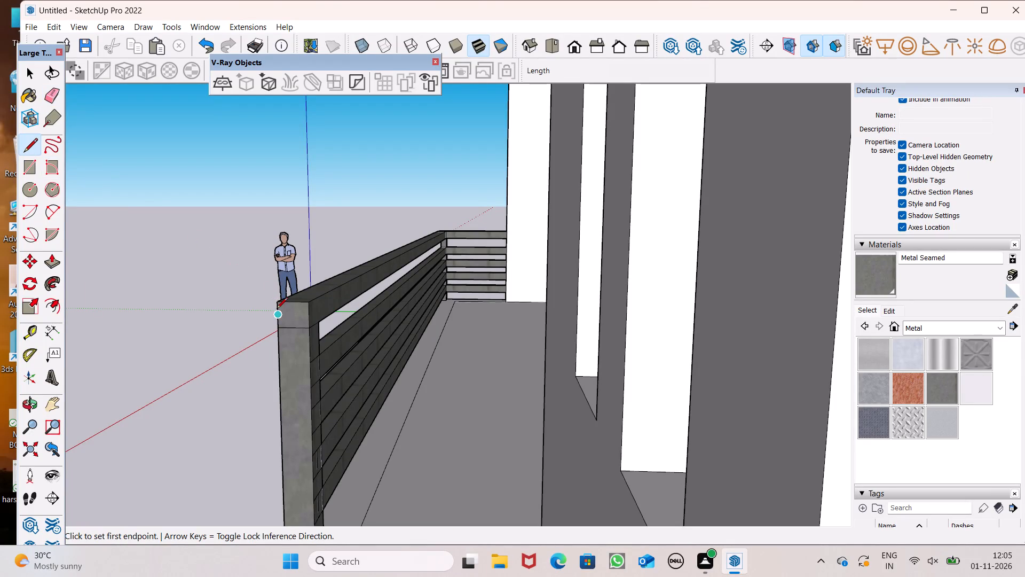
scroll(325, 338, up, 5)
scroll(326, 320, down, 4)
middle_drag(325, 324, 309, 323)
scroll(196, 267, up, 6)
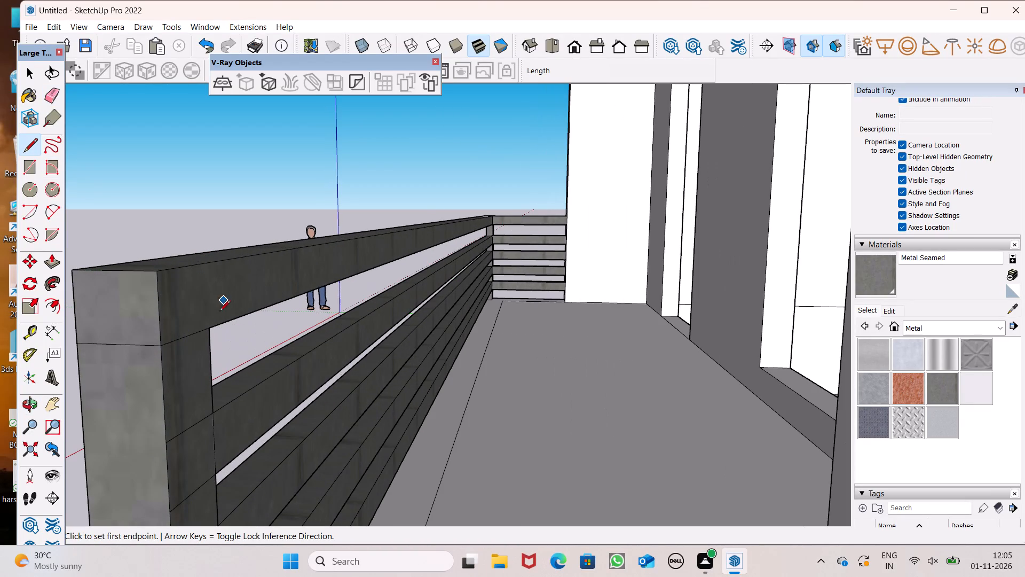
click(212, 333)
click(204, 261)
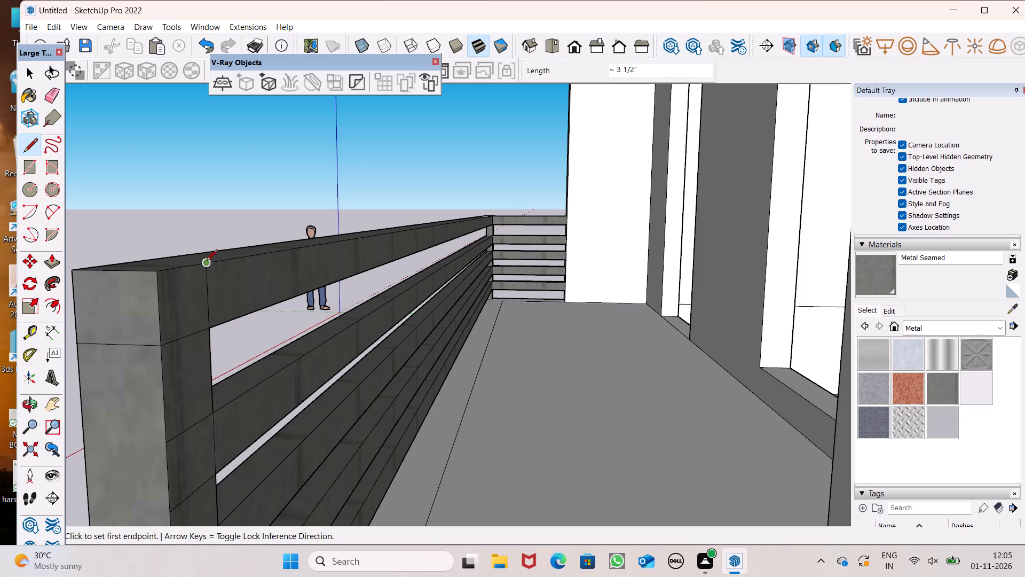
key(space)
Push/Pull the marked end section of the top rail's inner face about 5' 4 3/8" across the veranda to the house wall.
drag(50, 262, 54, 265)
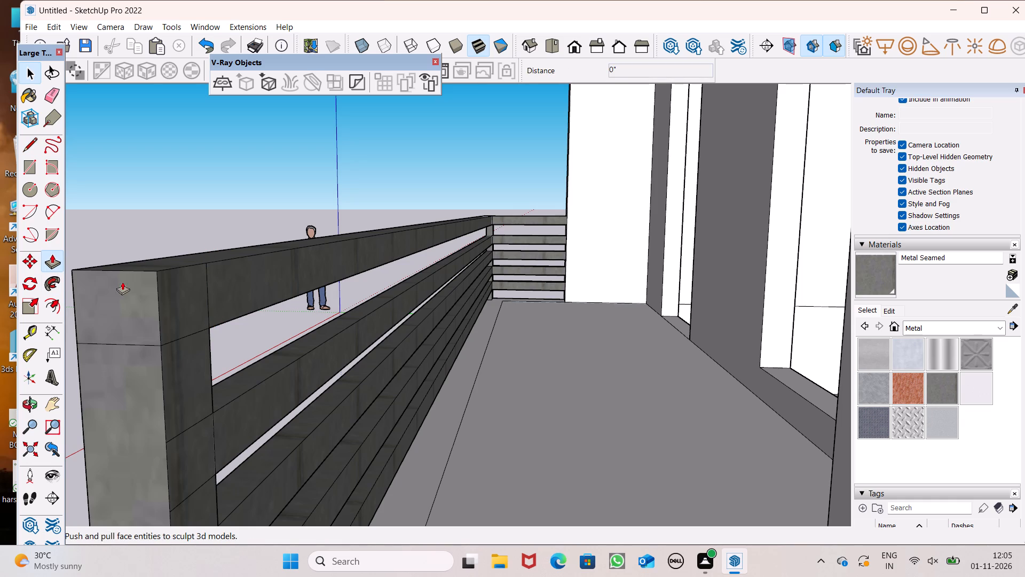
drag(187, 325, 566, 397)
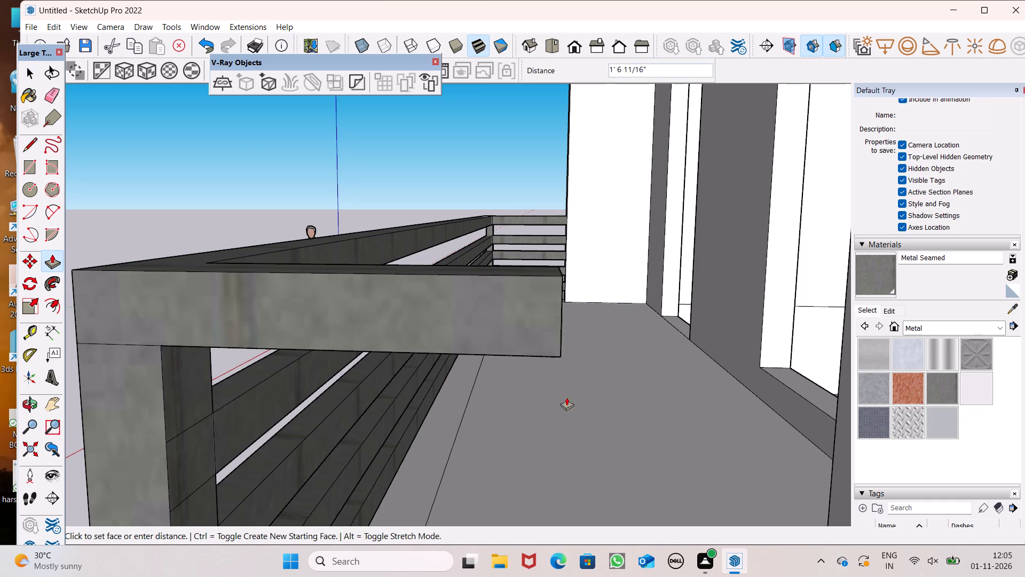
drag(566, 397, 803, 411)
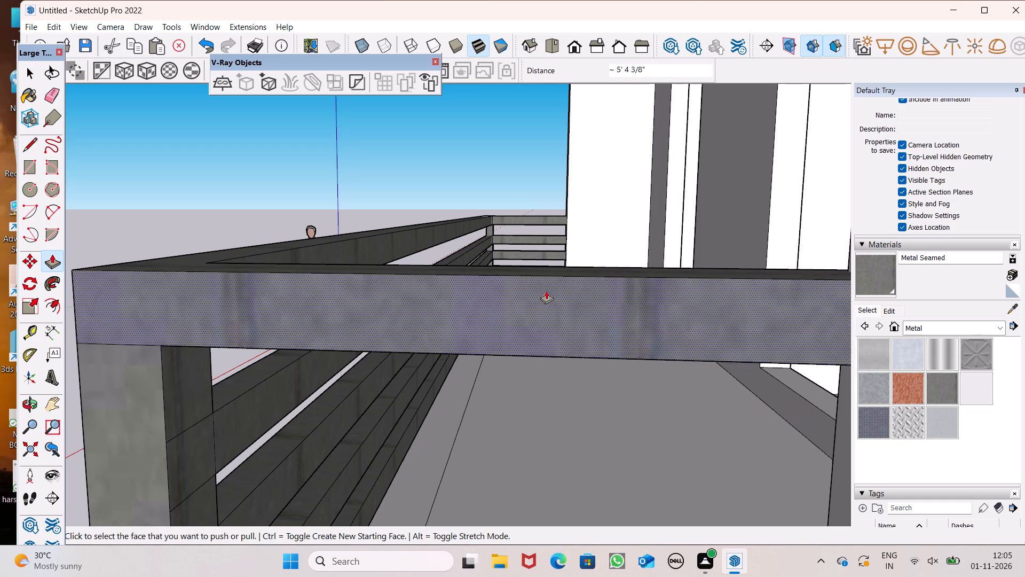
Push/Pull both marked sections of the end post's inner face at the lowest slat about 2' 7 3/4" across to the house wall.
scroll(500, 280, down, 6)
scroll(420, 221, down, 3)
middle_drag(414, 376, 490, 365)
scroll(178, 453, up, 8)
middle_drag(180, 450, 163, 465)
scroll(195, 388, up, 3)
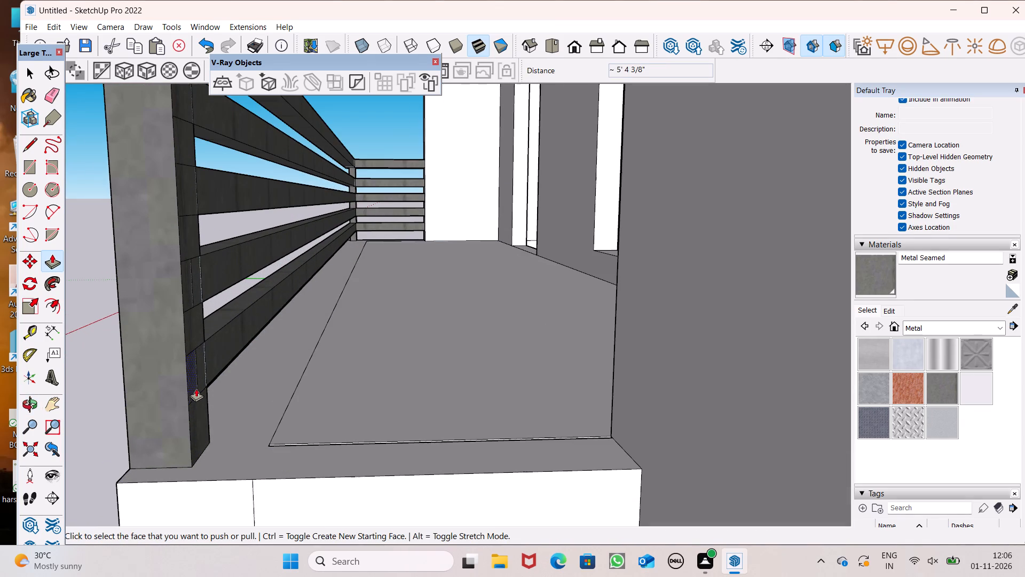
drag(204, 381, 611, 407)
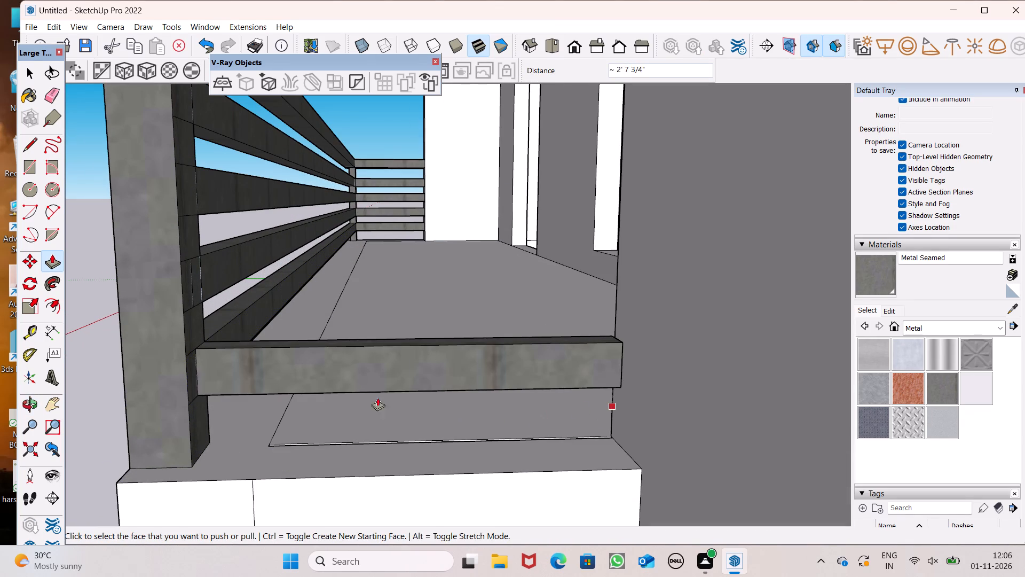
drag(194, 389, 598, 430)
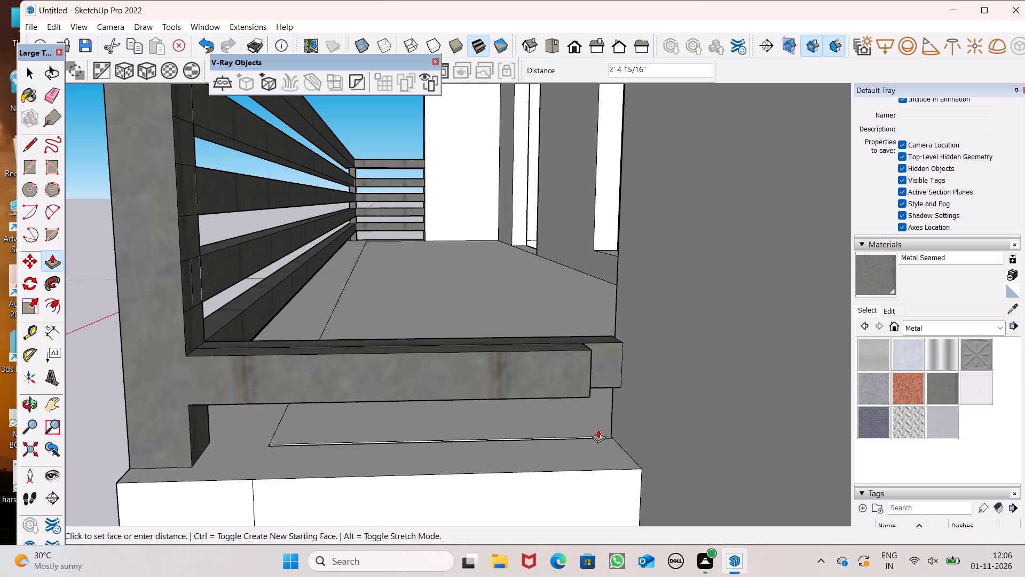
drag(598, 430, 614, 428)
Push/Pull both end-post sections at the second slat from the bottom about 2' 7 3/4" across the veranda's open end to the wall.
drag(196, 277, 554, 323)
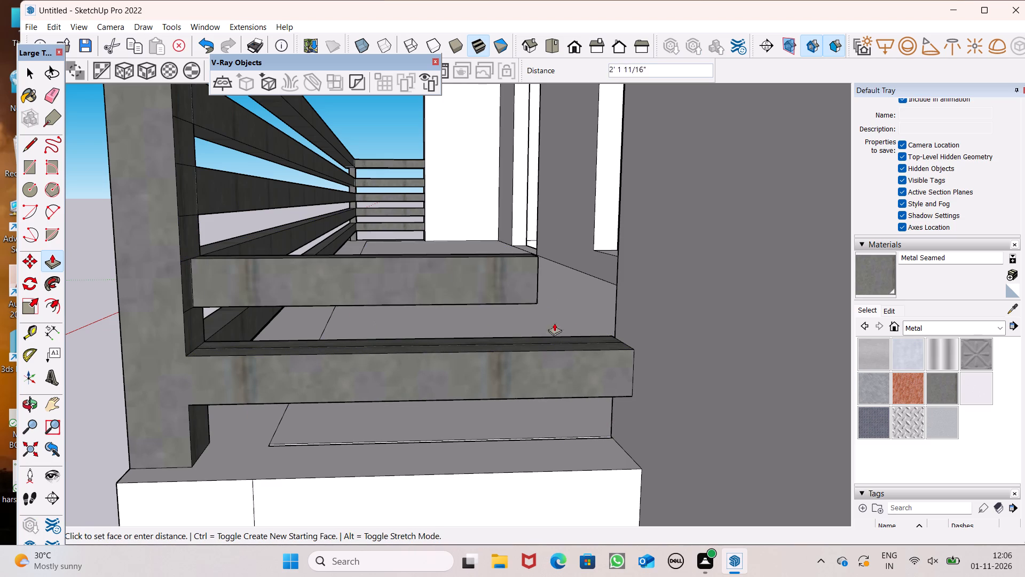
drag(554, 323, 639, 332)
drag(187, 302, 512, 328)
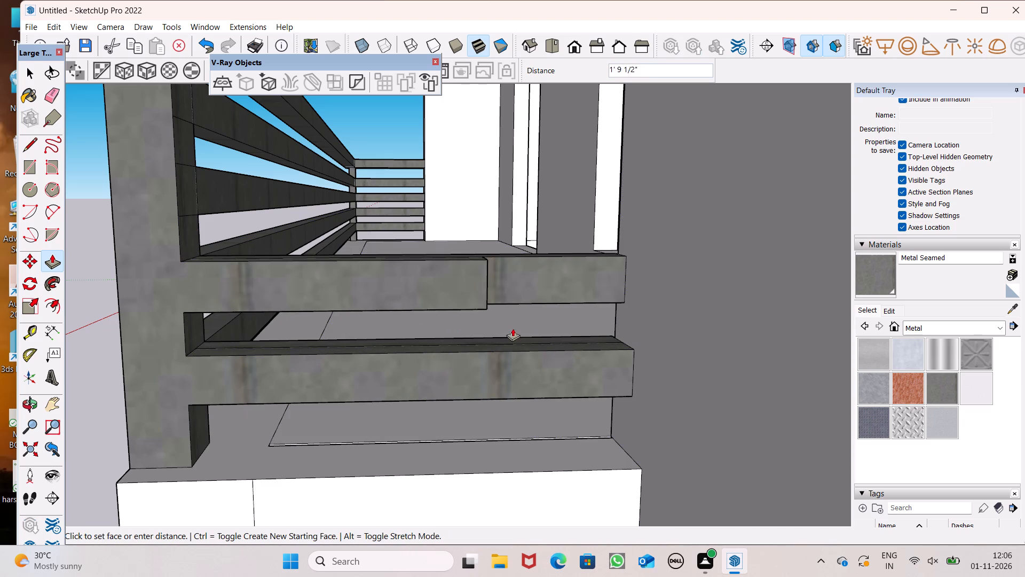
drag(512, 328, 637, 337)
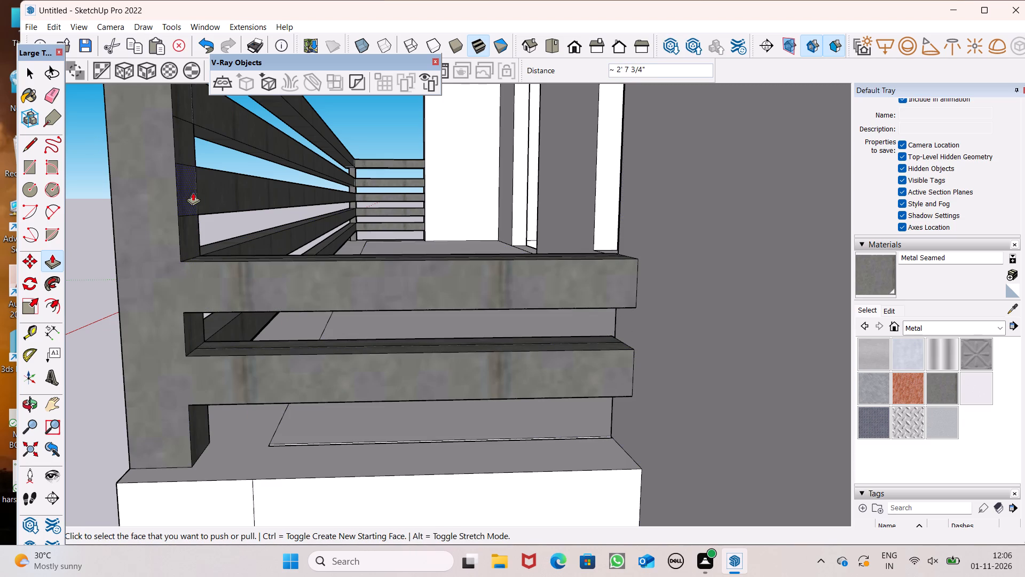
Push/Pull the end-post sections at the two upper slats to the house wall, the third about 2' 8 5/16" and the topmost about 2' 7 3/4".
drag(188, 193, 635, 216)
scroll(453, 252, down, 4)
scroll(360, 197, up, 4)
scroll(303, 236, down, 4)
scroll(265, 259, down, 4)
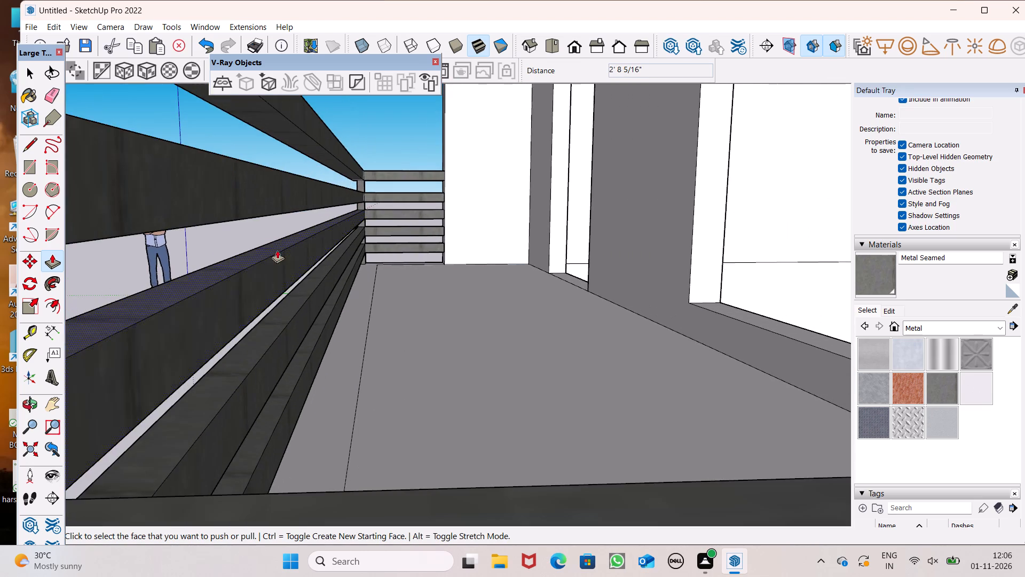
scroll(320, 231, down, 6)
scroll(282, 258, up, 1)
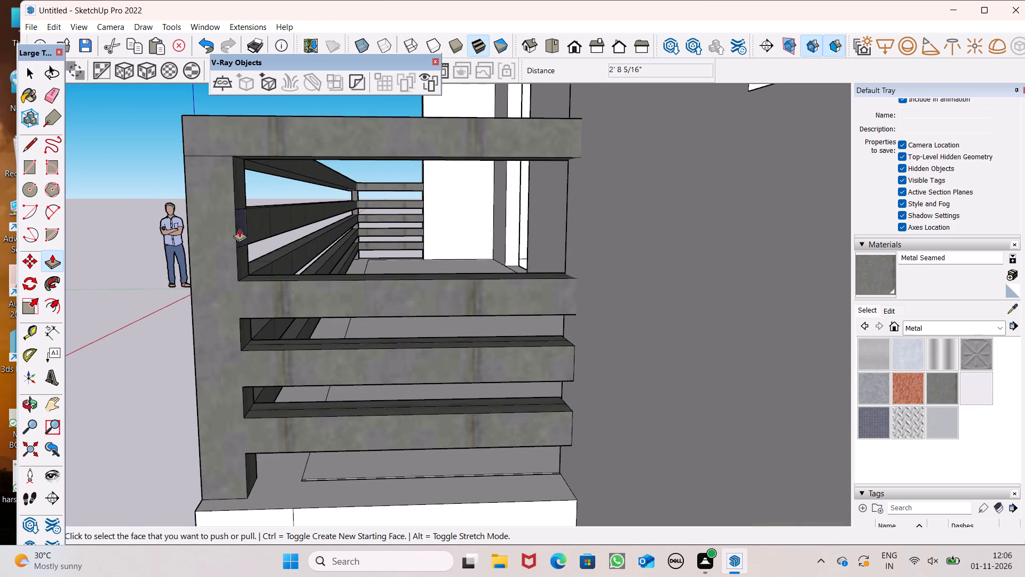
drag(240, 224, 575, 251)
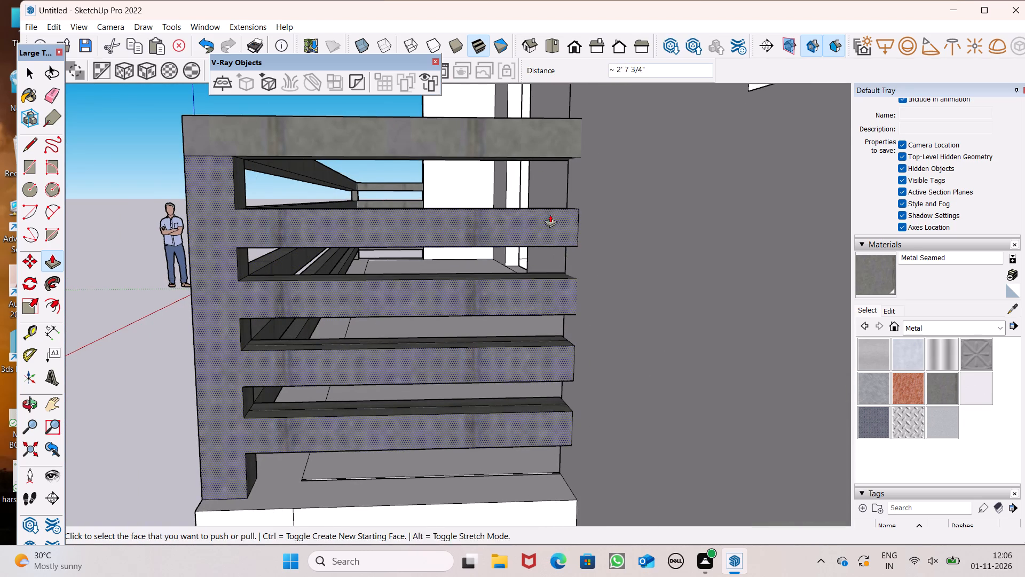
key(space)
Examine the veranda railing from the front and its open end, checking how the rail and slats meet the posts and walls.
scroll(550, 213, down, 7)
scroll(553, 283, down, 2)
middle_drag(514, 294, 703, 297)
scroll(575, 288, down, 4)
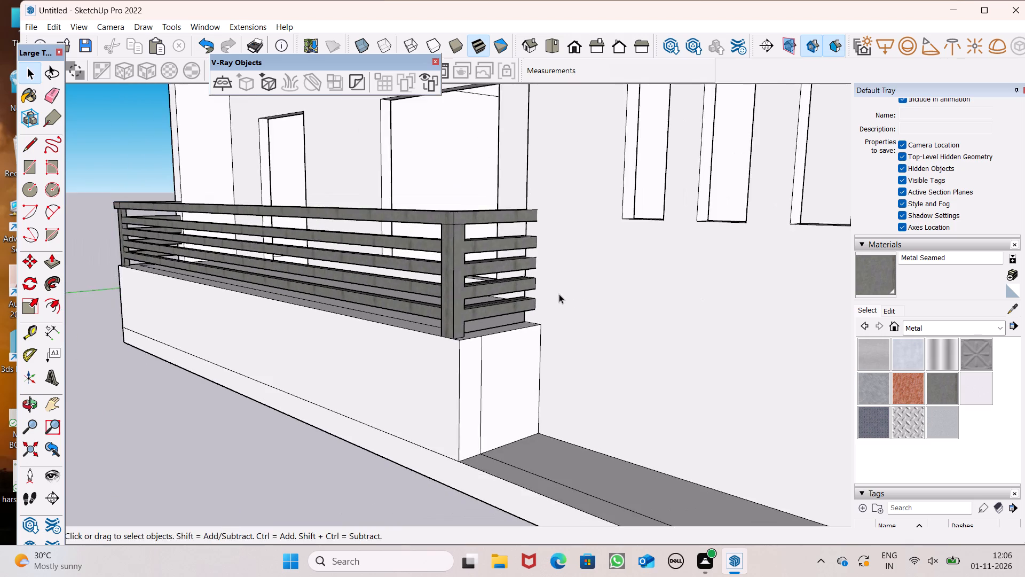
middle_drag(569, 299, 727, 298)
scroll(527, 237, down, 5)
middle_drag(480, 261, 551, 287)
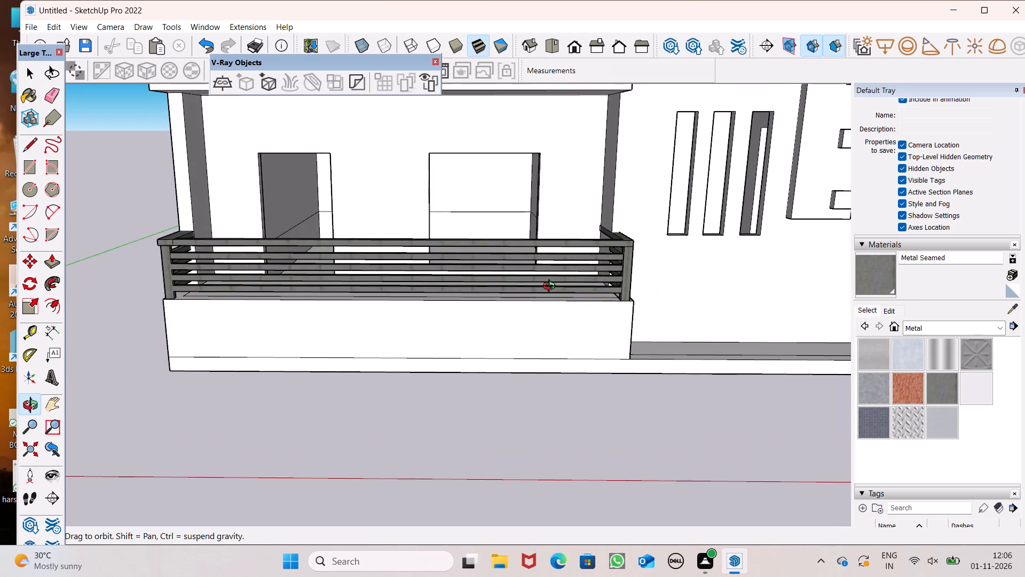
middle_drag(551, 287, 547, 280)
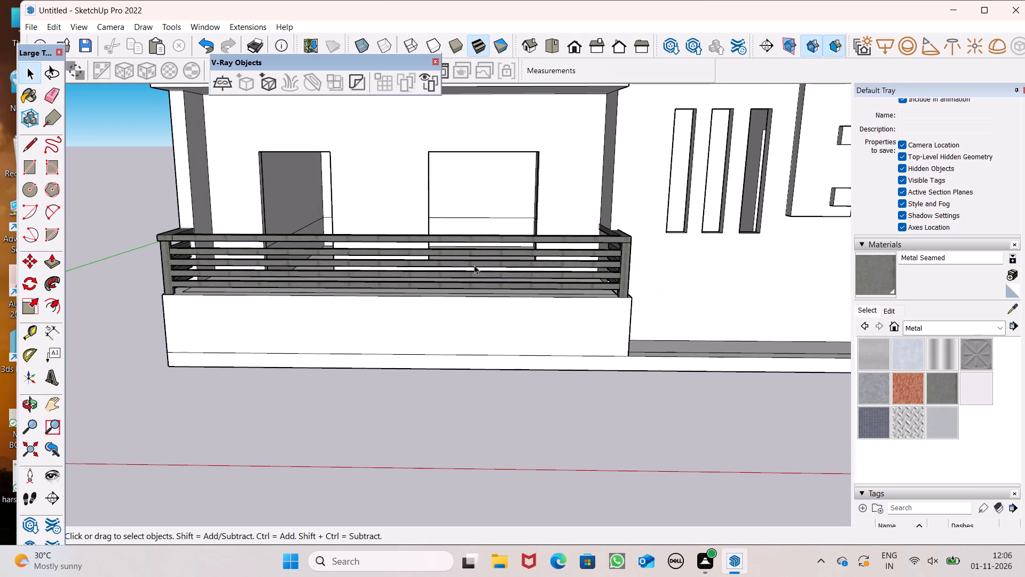
scroll(470, 272, down, 2)
middle_drag(382, 272, 382, 273)
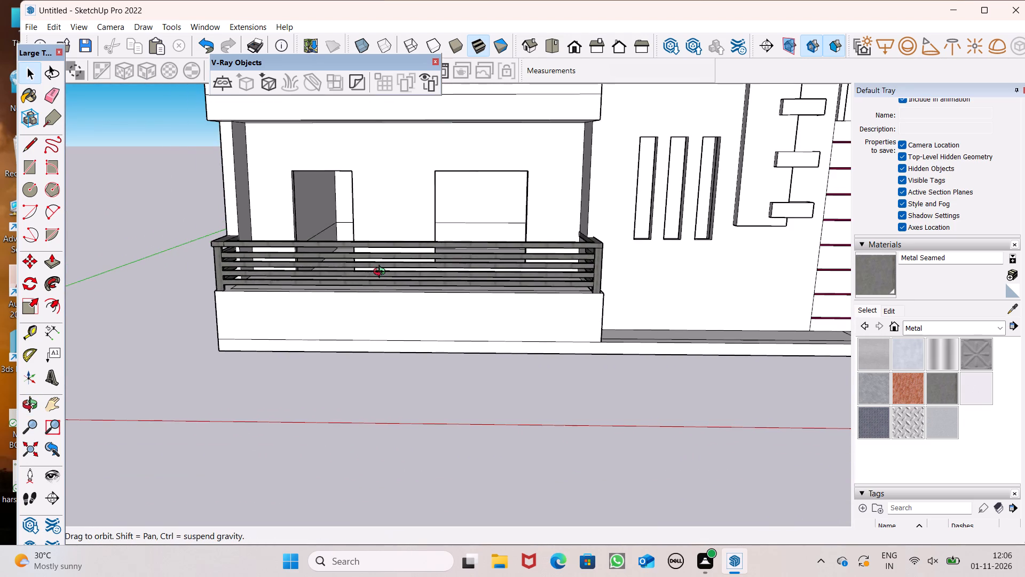
middle_drag(382, 273, 387, 259)
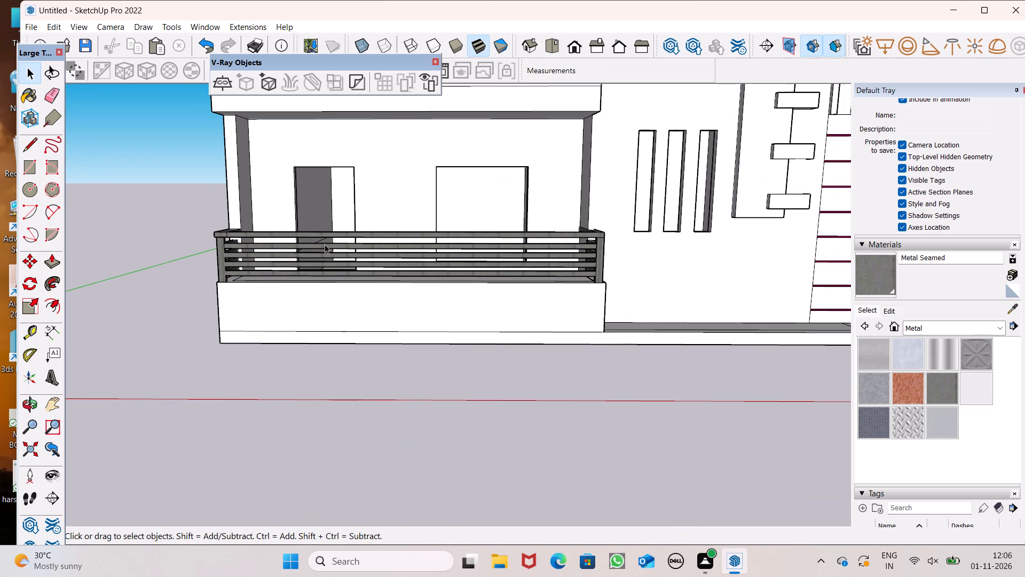
scroll(282, 254, down, 2)
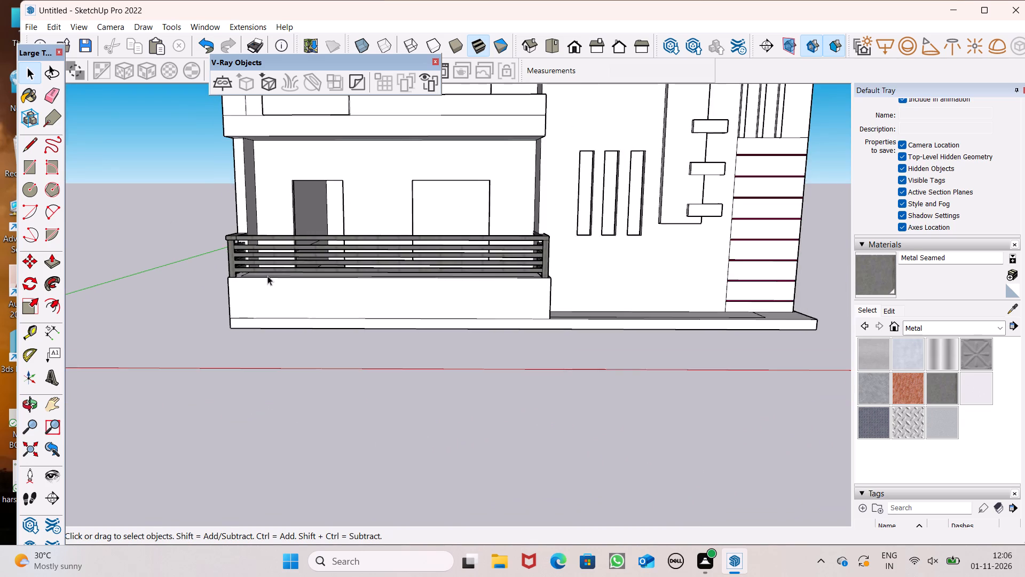
middle_drag(267, 276, 369, 276)
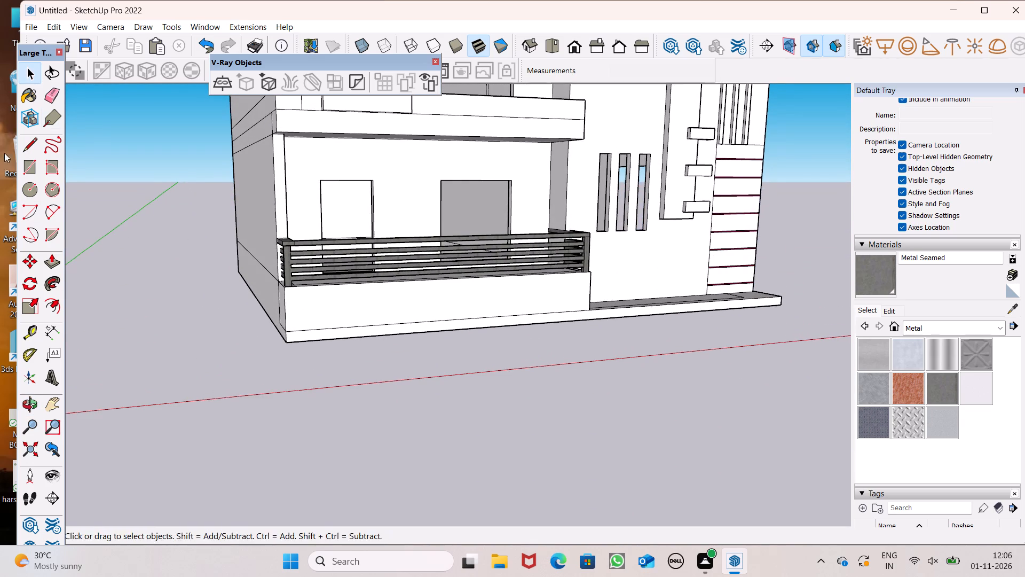
Erase the vertical seam line on the top rail's front face near its far corner, and try to erase the one across its top.
click(57, 95)
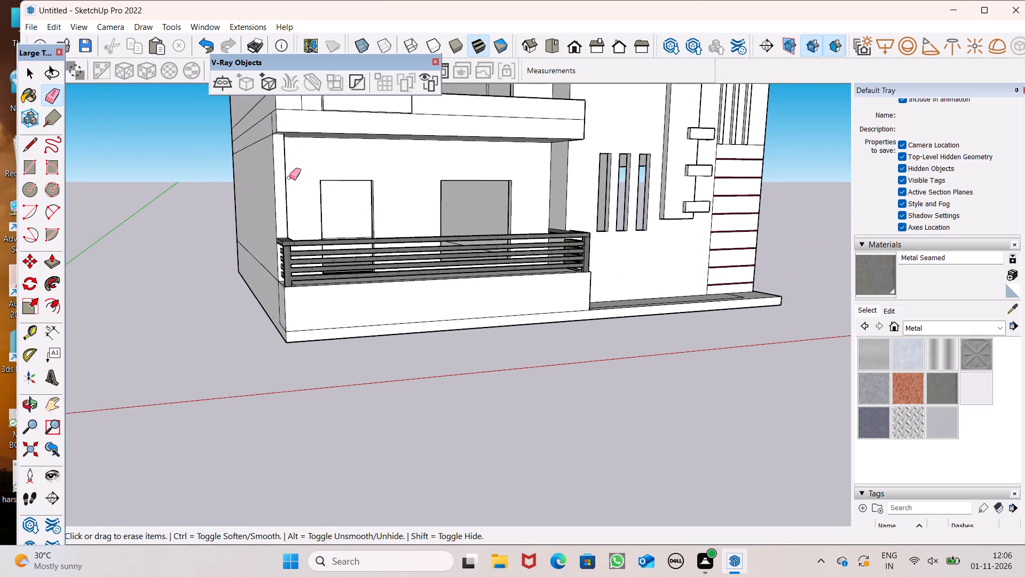
scroll(306, 196, up, 7)
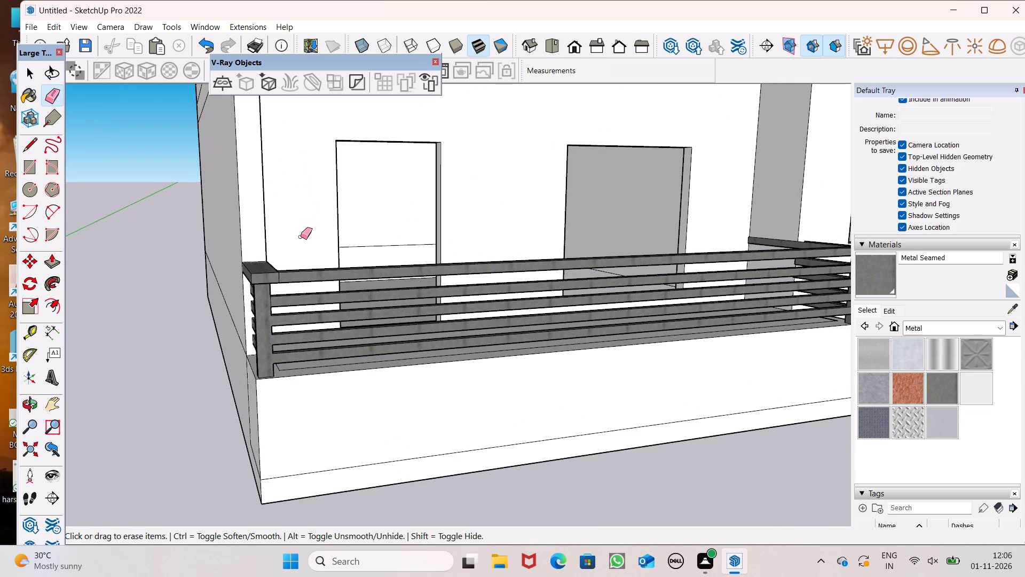
scroll(268, 269, up, 11)
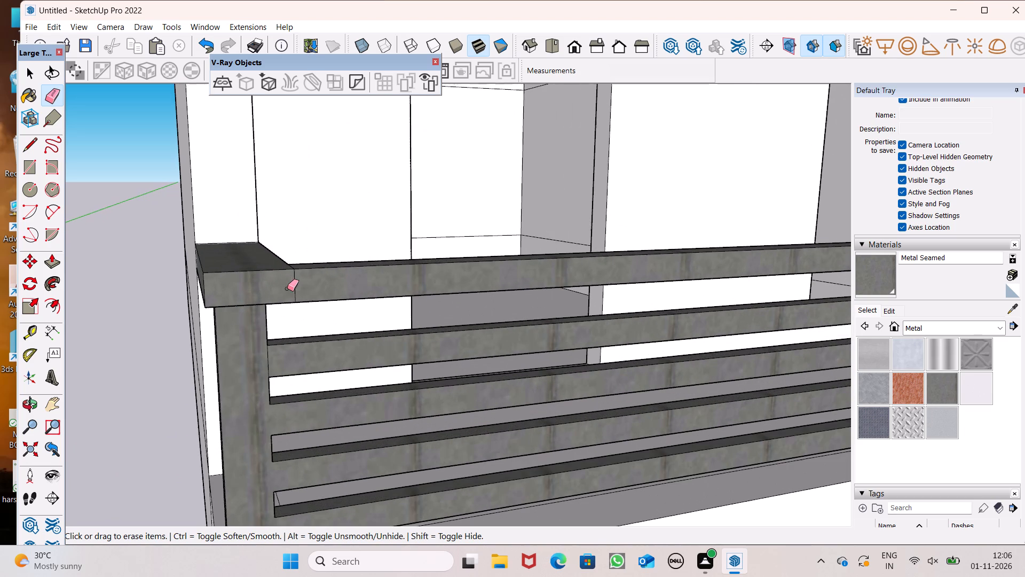
drag(291, 282, 297, 281)
middle_drag(310, 286, 310, 340)
scroll(300, 305, up, 5)
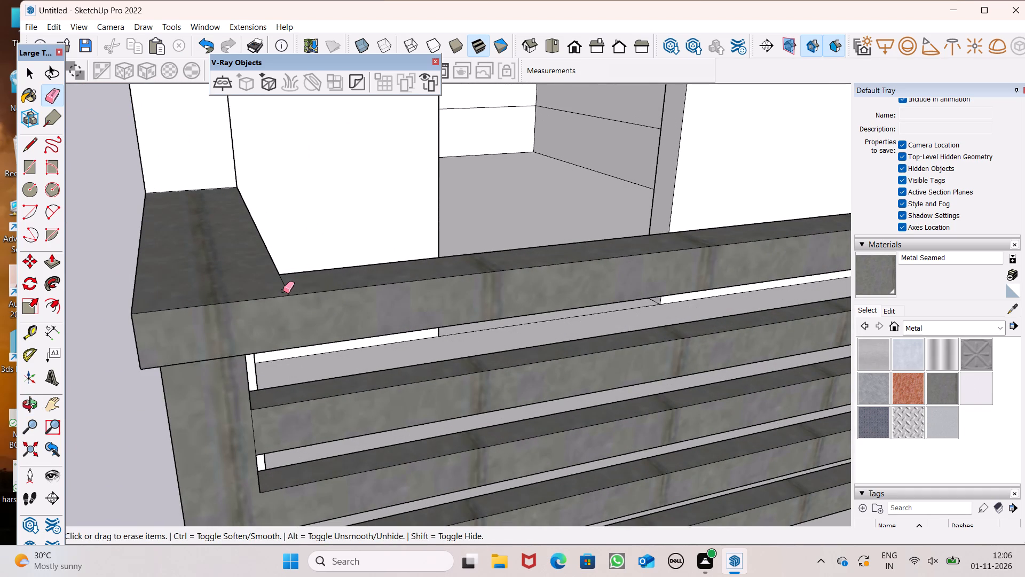
drag(289, 286, 298, 284)
drag(297, 284, 287, 288)
click(283, 288)
key(space)
Inspect both railing corners from outside and below, comparing how the top rail sits over each corner post.
scroll(283, 271, down, 6)
middle_drag(350, 299, 301, 235)
scroll(311, 237, down, 2)
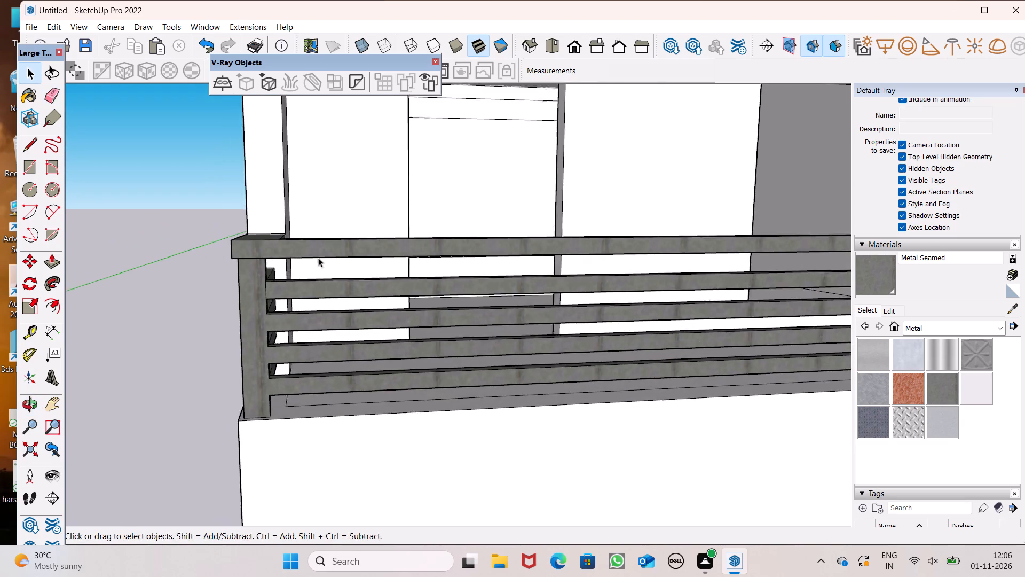
scroll(318, 258, down, 4)
middle_drag(235, 307, 465, 321)
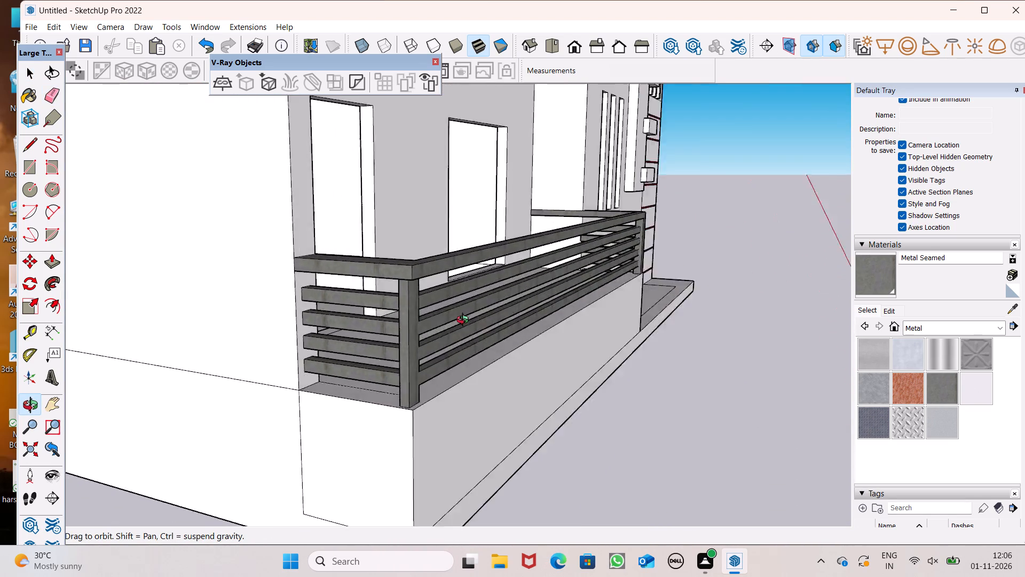
middle_drag(465, 321, 526, 333)
scroll(478, 298, up, 8)
middle_drag(465, 287, 415, 207)
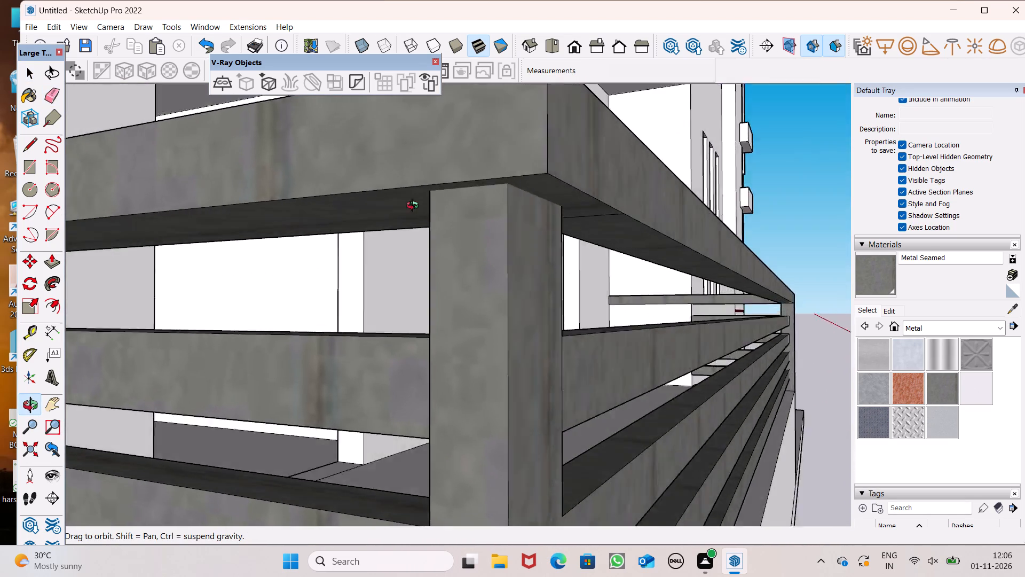
middle_drag(415, 207, 374, 198)
scroll(340, 222, down, 14)
middle_drag(532, 269, 491, 263)
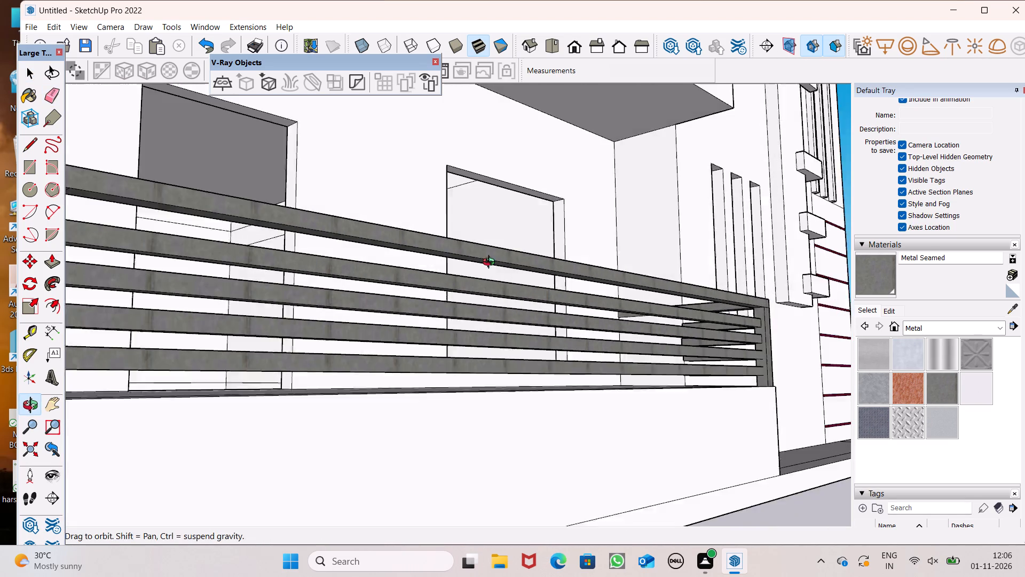
middle_drag(491, 263, 463, 254)
scroll(729, 250, up, 8)
scroll(679, 284, down, 3)
middle_drag(716, 328, 599, 326)
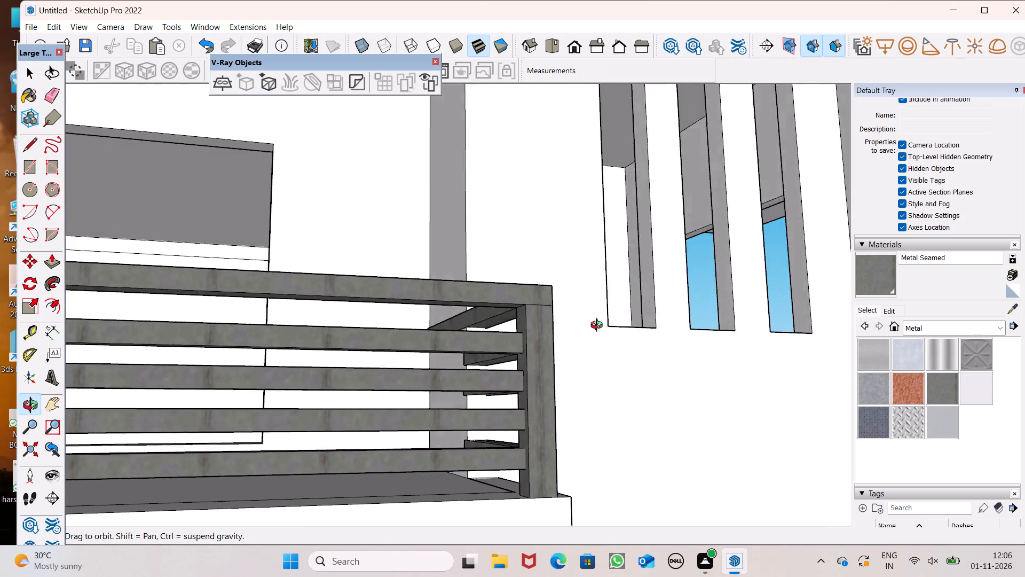
middle_drag(599, 326, 471, 356)
scroll(442, 300, down, 2)
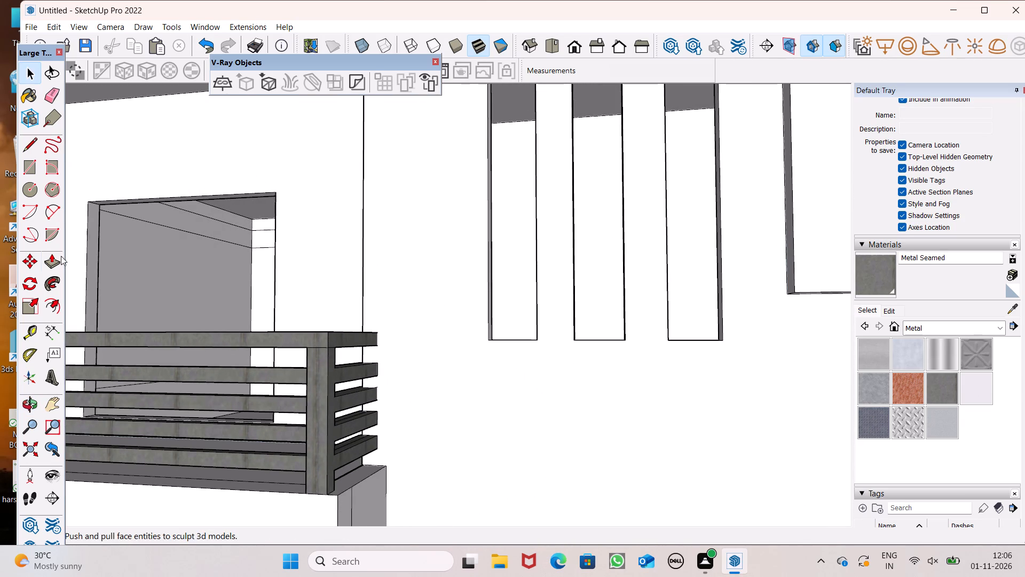
Push/Pull the top rail's outer faces at the open-end corner post, extending the end face about 1 3/16".
click(50, 263)
middle_drag(310, 378, 332, 392)
scroll(339, 364, up, 6)
drag(319, 340, 318, 344)
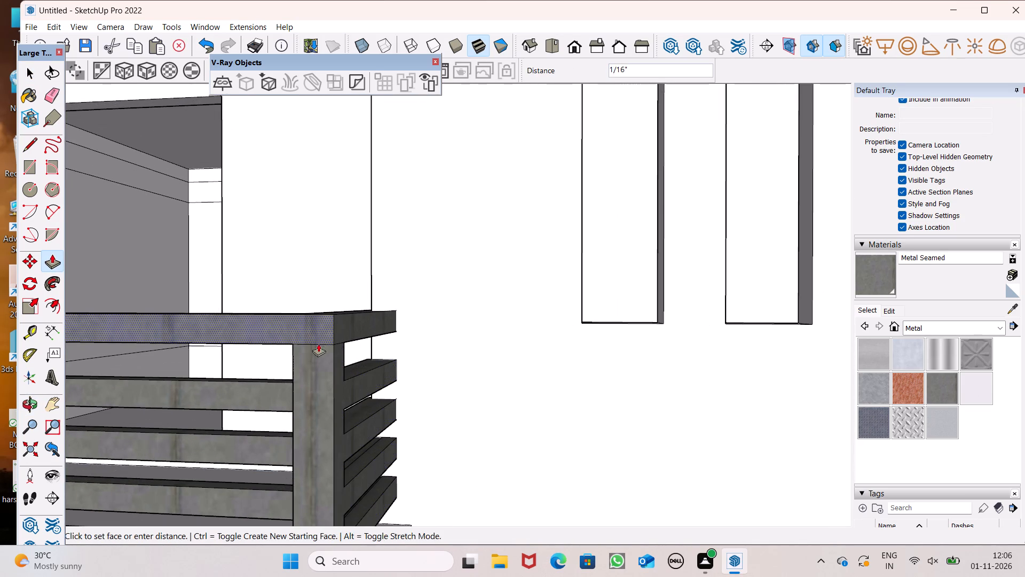
drag(318, 344, 314, 346)
drag(338, 337, 348, 338)
Erase the short seam lines on the top rail's underside around the open-end corner post.
middle_drag(374, 385, 376, 298)
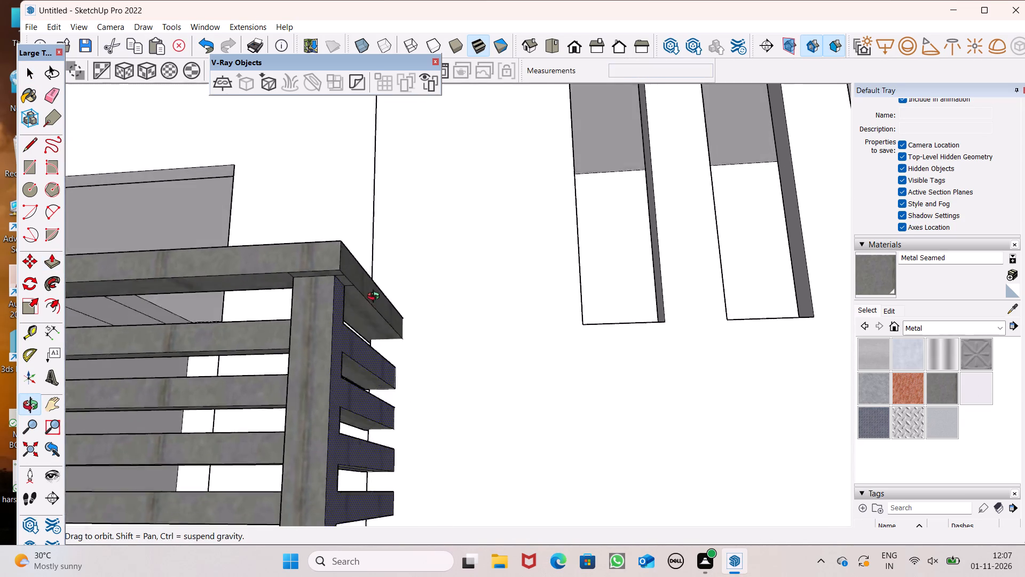
middle_drag(376, 298, 371, 256)
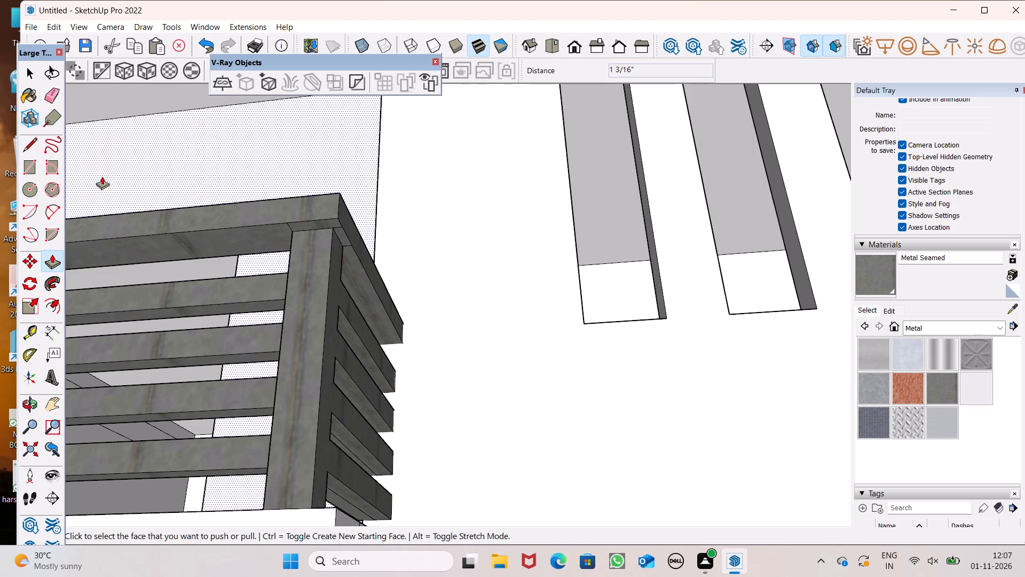
click(54, 88)
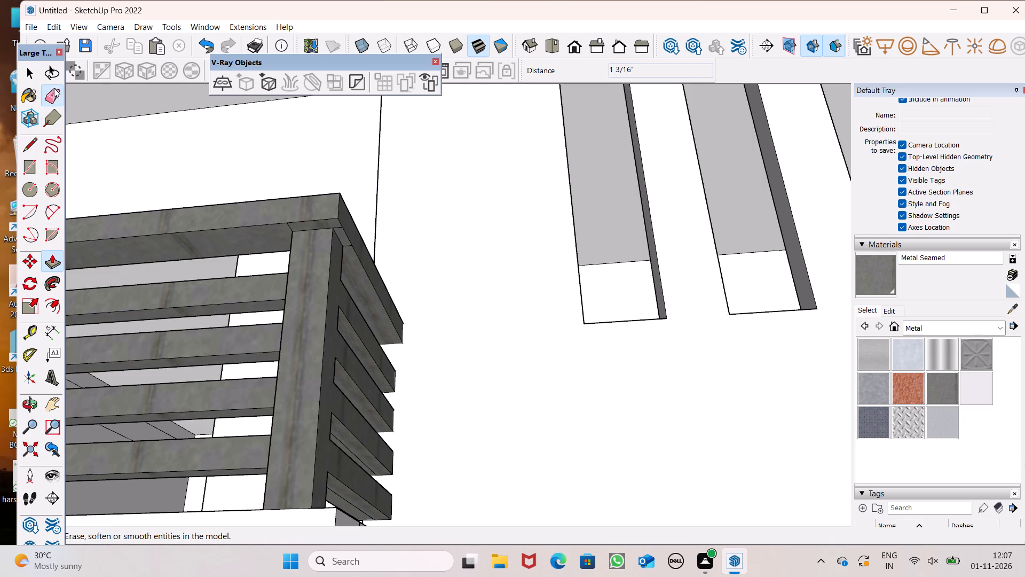
scroll(217, 194, up, 6)
scroll(380, 282, up, 4)
drag(362, 261, 367, 256)
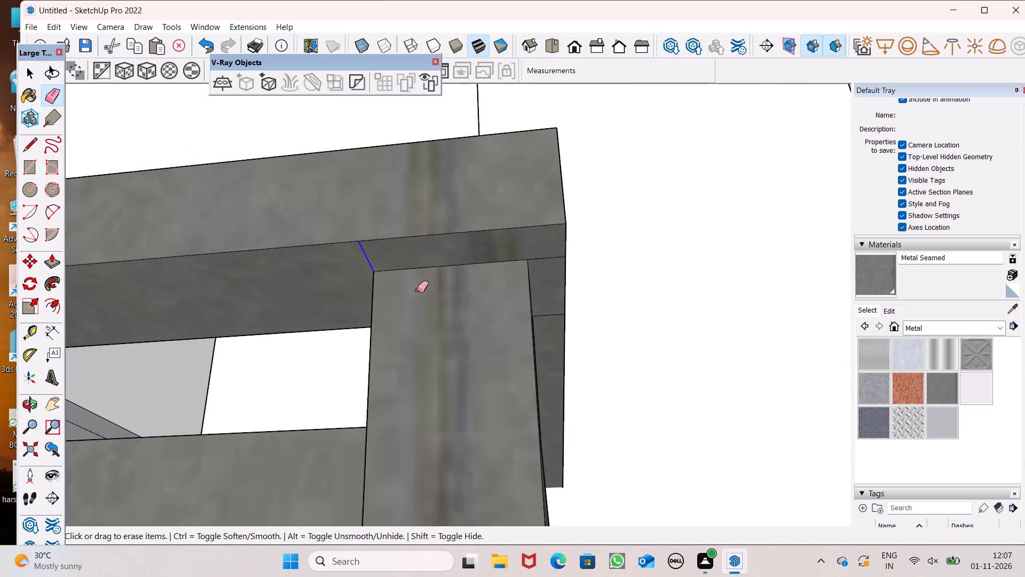
middle_drag(476, 303, 455, 260)
scroll(455, 260, up, 1)
drag(550, 238, 551, 246)
drag(563, 321, 563, 325)
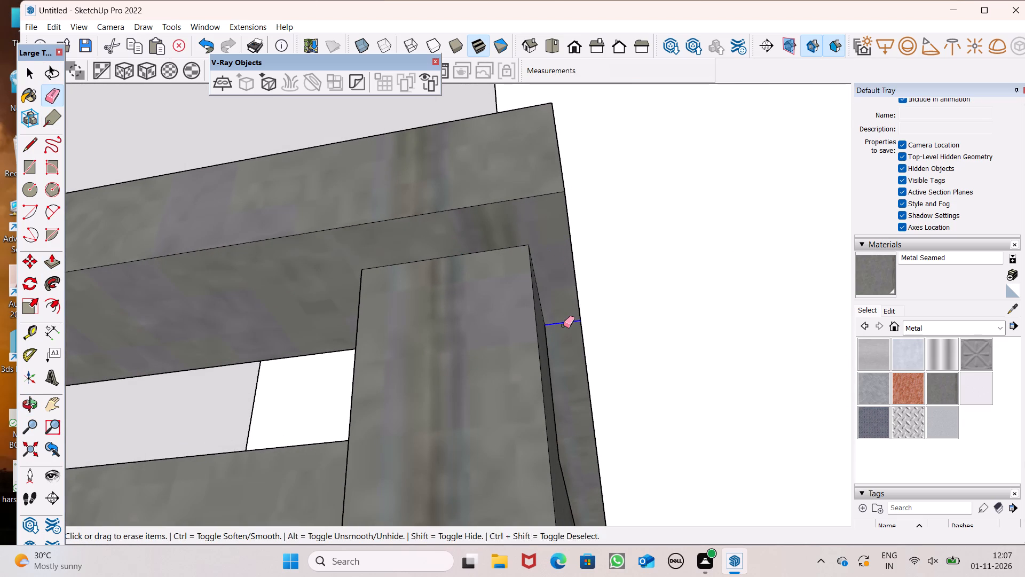
drag(563, 325, 563, 329)
key(space)
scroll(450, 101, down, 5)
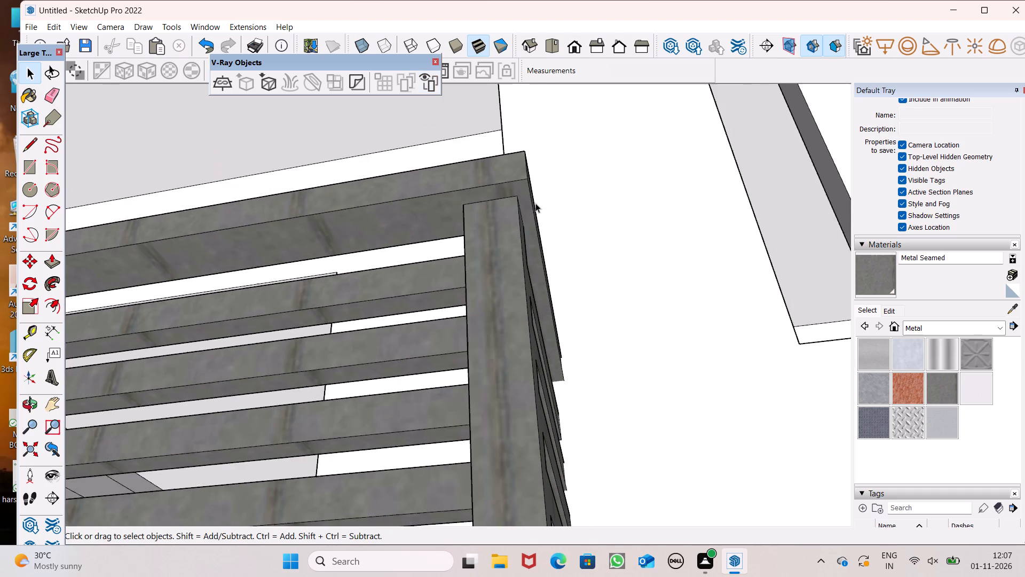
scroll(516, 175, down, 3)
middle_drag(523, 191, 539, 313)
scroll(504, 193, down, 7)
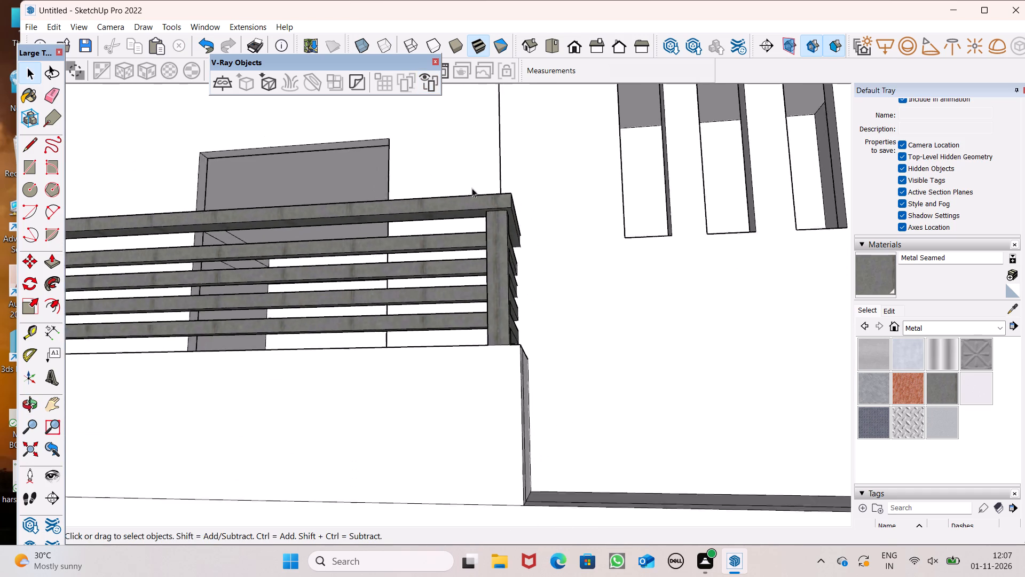
Inspect the veranda railing within its facade and the house as a whole from the front, side and roof.
scroll(472, 188, down, 2)
middle_drag(526, 238, 568, 341)
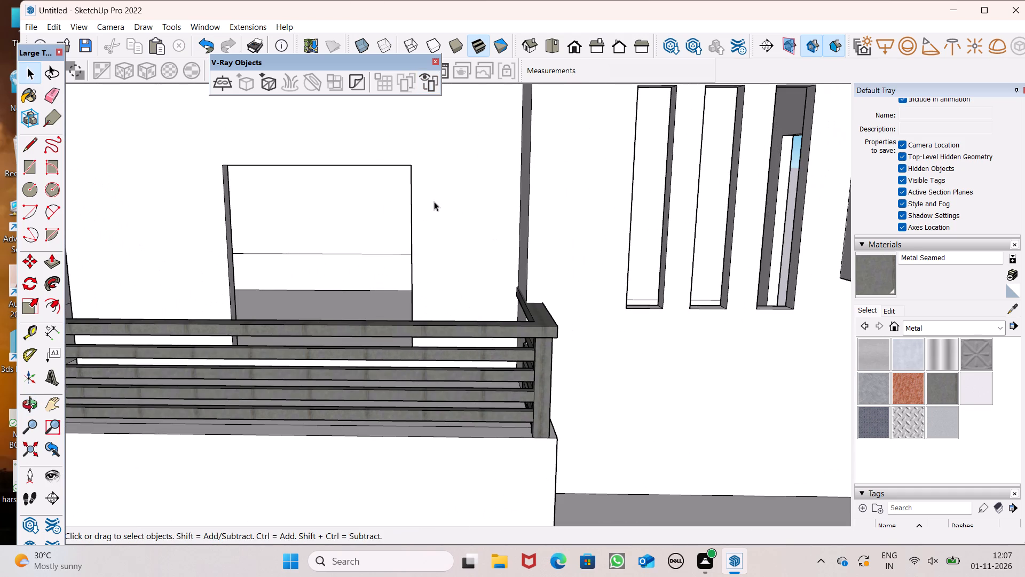
scroll(430, 202, down, 3)
scroll(310, 176, down, 6)
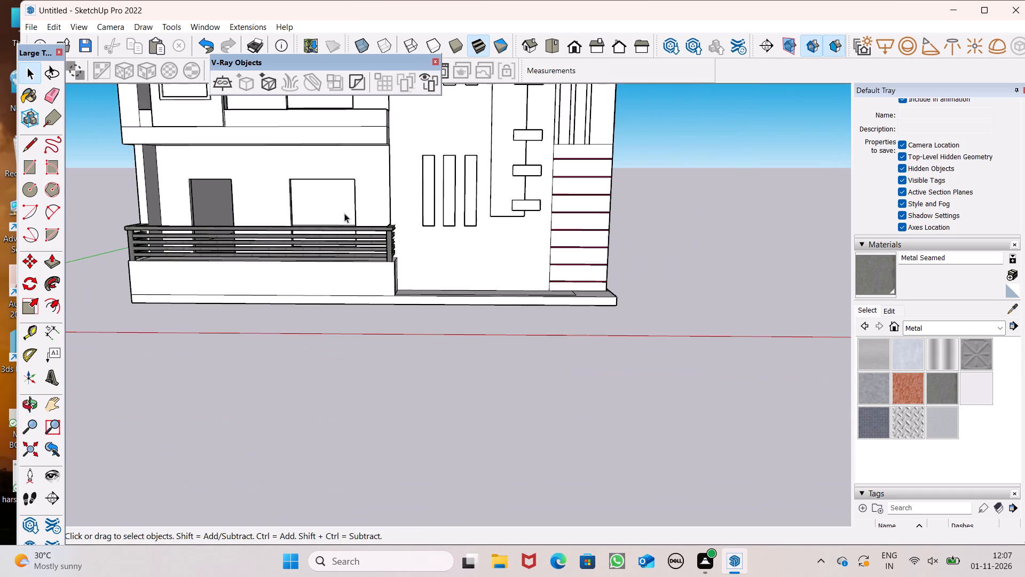
middle_drag(400, 231, 394, 276)
scroll(380, 259, down, 7)
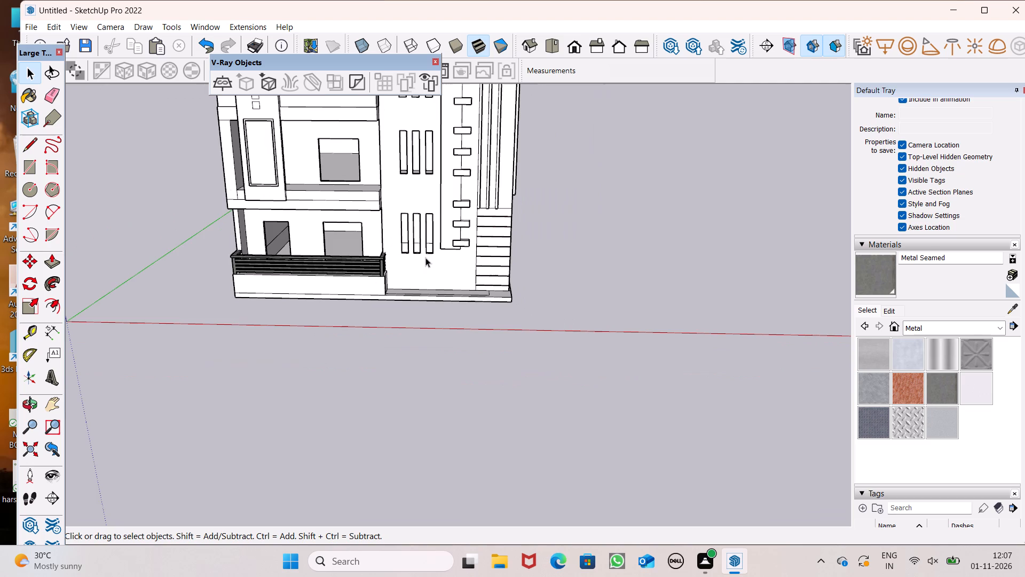
scroll(424, 246, down, 6)
middle_drag(422, 253, 490, 232)
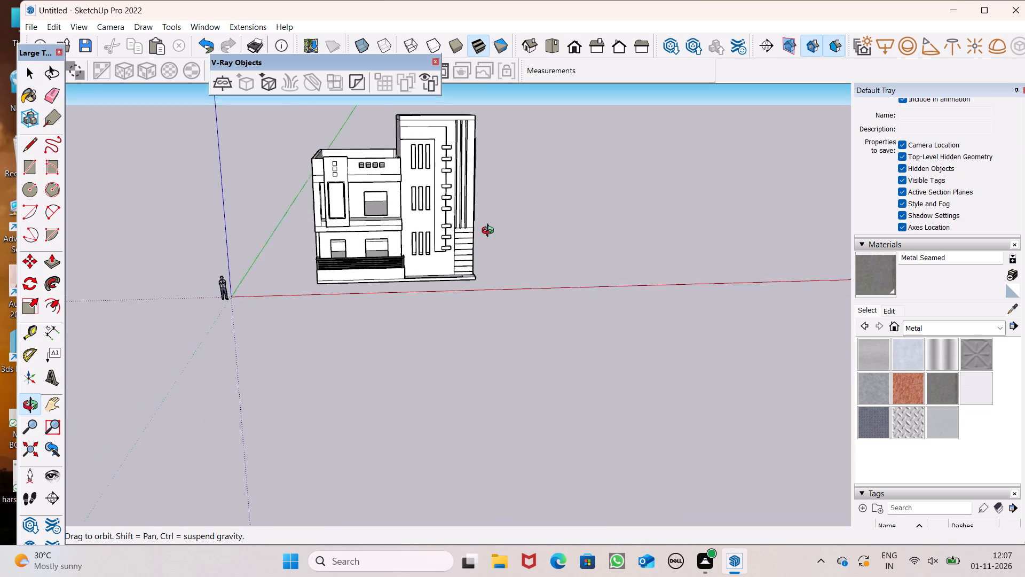
middle_drag(490, 232, 385, 347)
scroll(404, 193, up, 4)
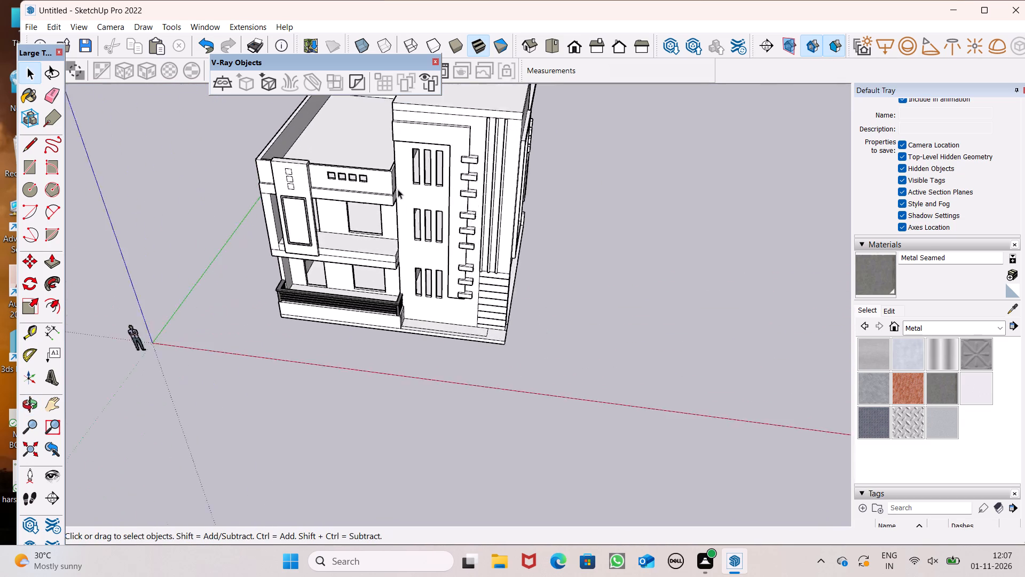
scroll(398, 189, up, 2)
middle_drag(419, 187, 655, 211)
scroll(462, 221, down, 4)
middle_drag(382, 190, 695, 164)
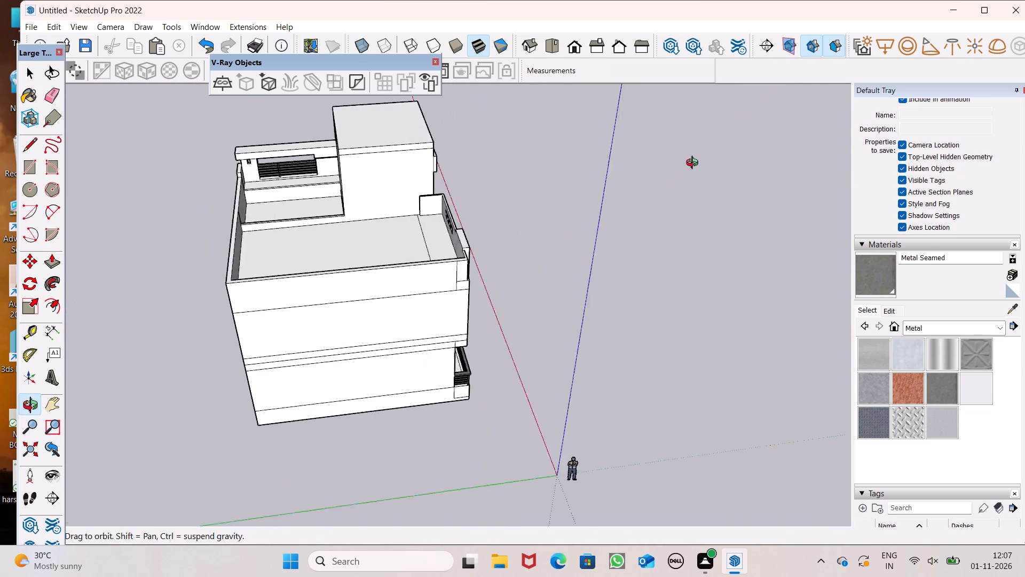
middle_drag(695, 164, 735, 166)
Push/Pull the recessed strip at the foot of the tower wall, on the terrace behind the slatted screen, out 6".
scroll(473, 186, up, 7)
middle_drag(287, 220, 395, 224)
scroll(186, 255, up, 7)
middle_drag(216, 292, 298, 258)
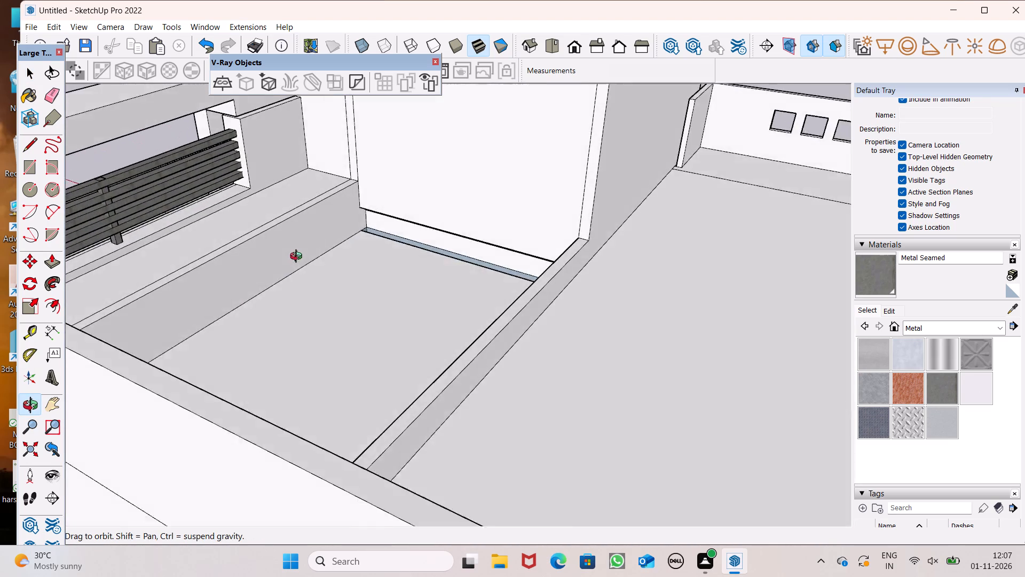
middle_drag(298, 258, 315, 269)
click(57, 265)
scroll(306, 284, up, 2)
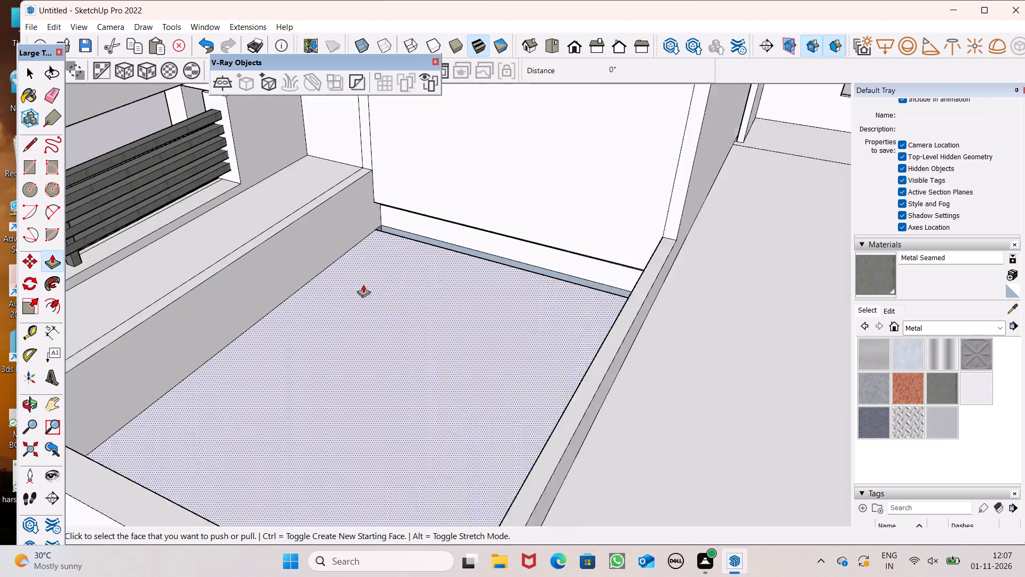
scroll(363, 284, up, 5)
drag(384, 185, 382, 200)
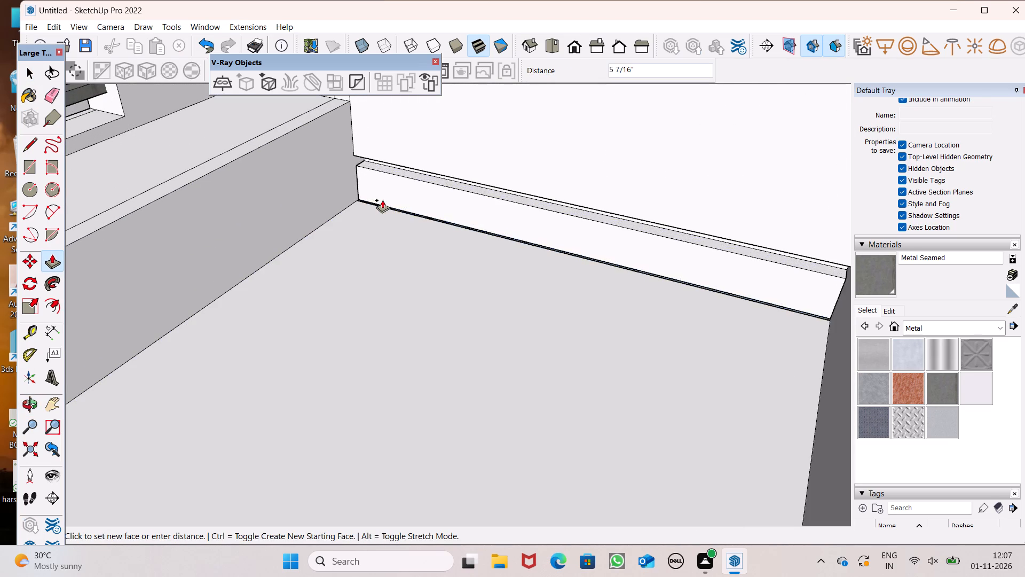
drag(382, 200, 352, 152)
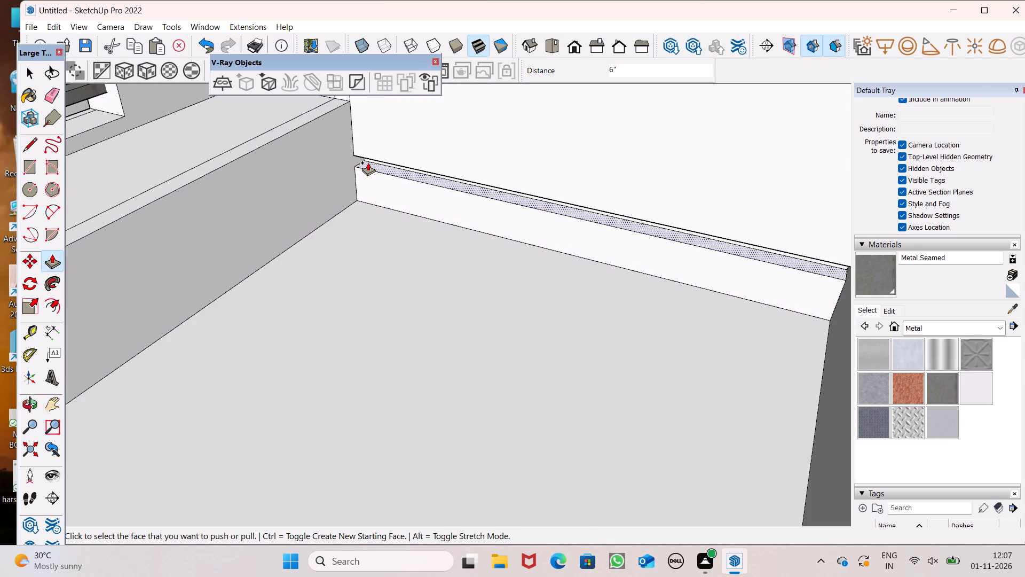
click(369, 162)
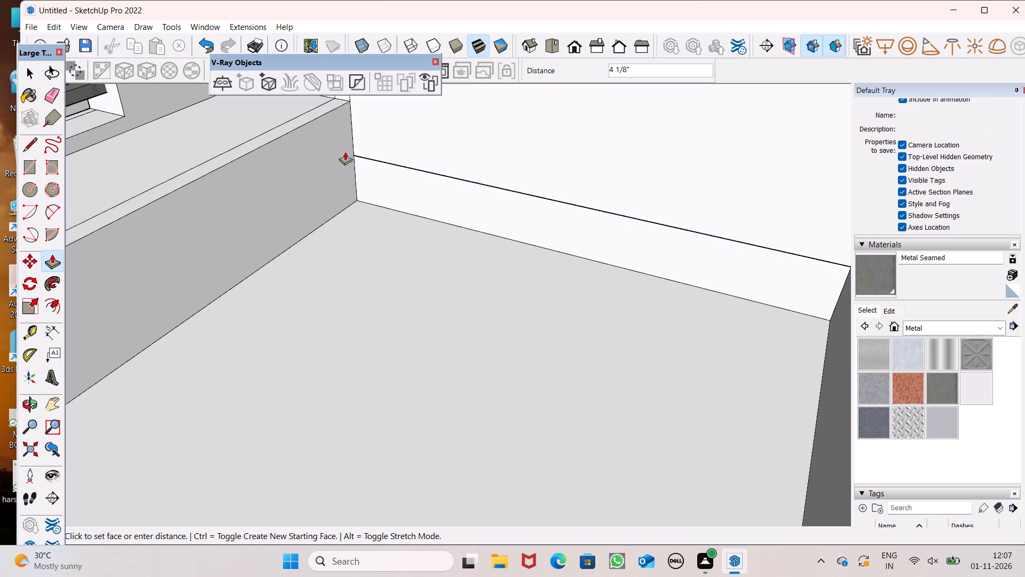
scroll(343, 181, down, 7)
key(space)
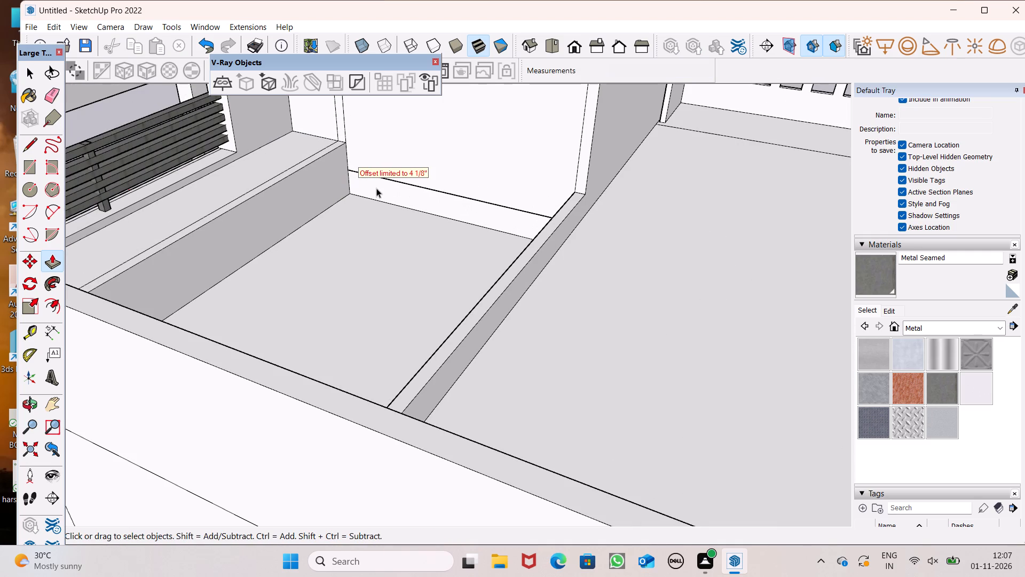
Push/Pull the narrow strip above the ledge at the foot of the tower wall out 6", flush with the ledge's front edge.
click(49, 261)
middle_drag(190, 249, 256, 238)
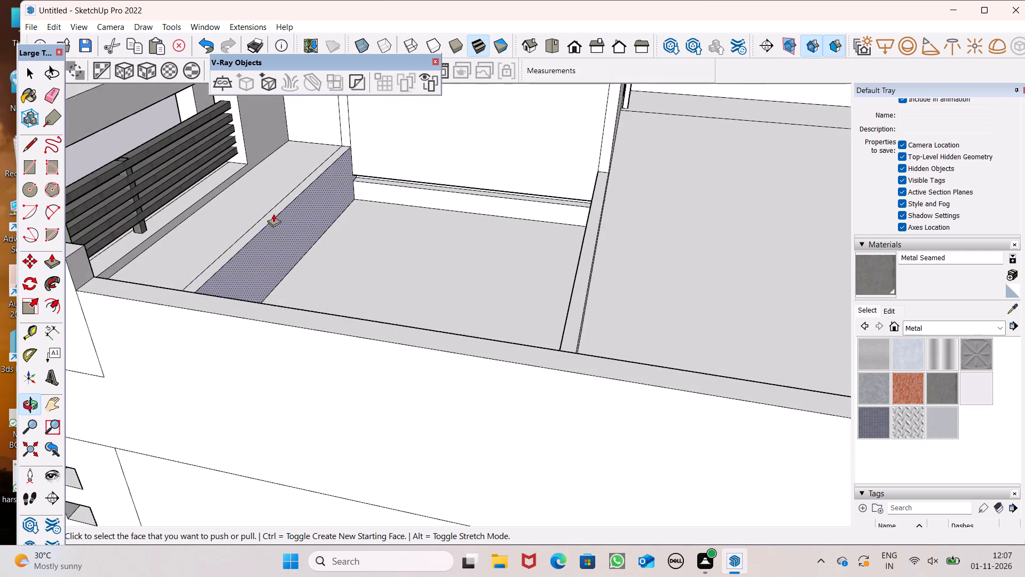
scroll(310, 190, up, 8)
scroll(398, 182, up, 7)
drag(396, 176, 400, 203)
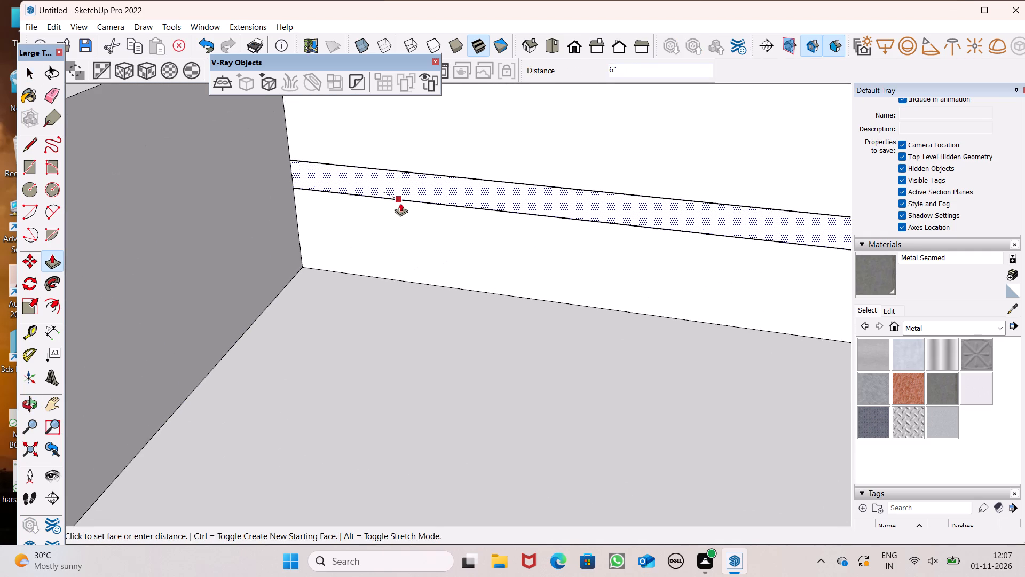
drag(400, 203, 405, 210)
scroll(372, 256, down, 7)
scroll(320, 290, down, 7)
key(space)
scroll(359, 303, down, 4)
middle_drag(364, 320, 437, 317)
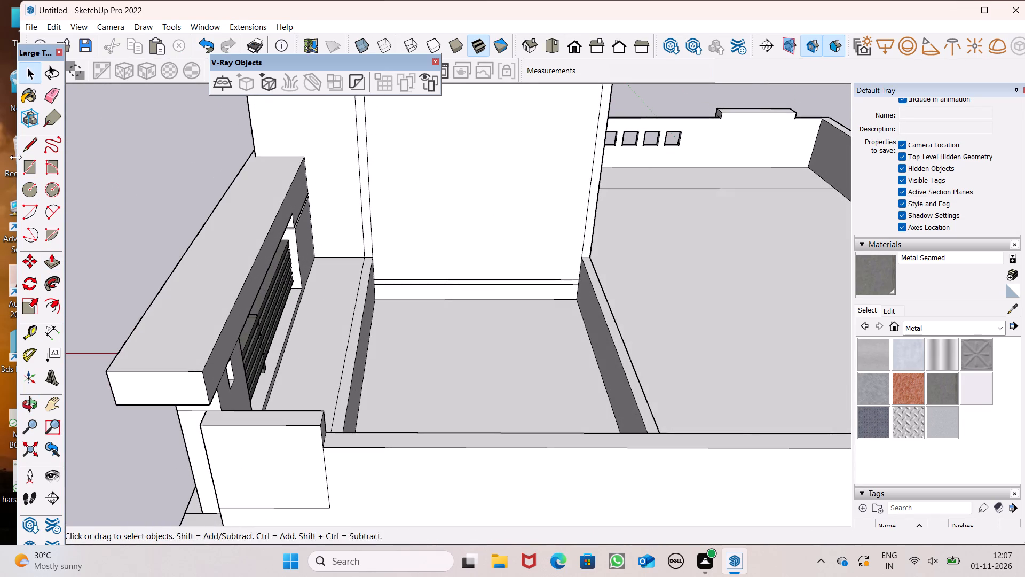
Push/Pull the top of the low dividing wall between the two roof terraces down about 1' 3 7/16", almost to floor level.
click(23, 146)
middle_drag(361, 283, 233, 305)
scroll(480, 203, down, 5)
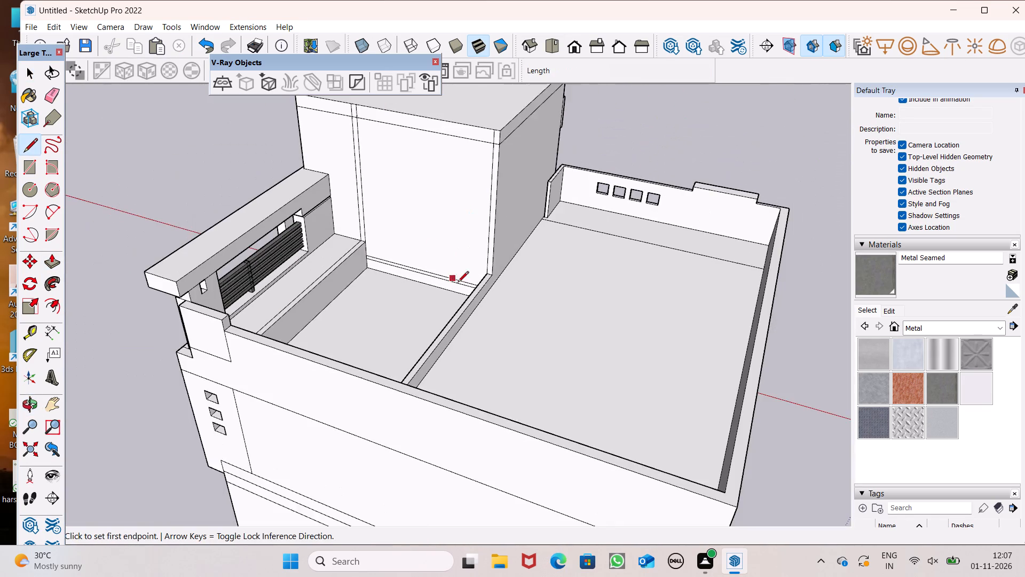
middle_drag(468, 307, 94, 361)
scroll(132, 322, up, 9)
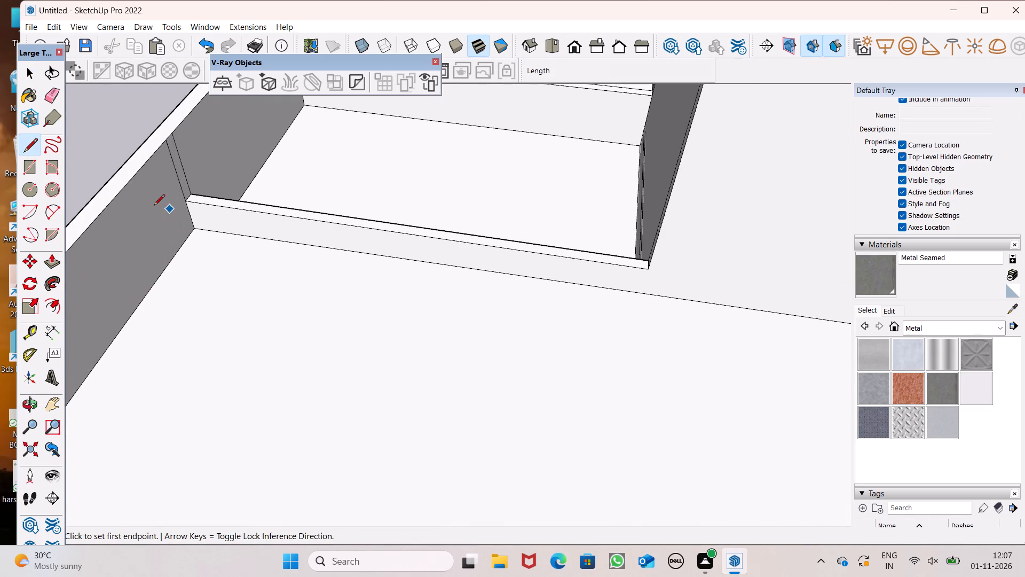
drag(45, 265, 52, 265)
scroll(241, 220, up, 3)
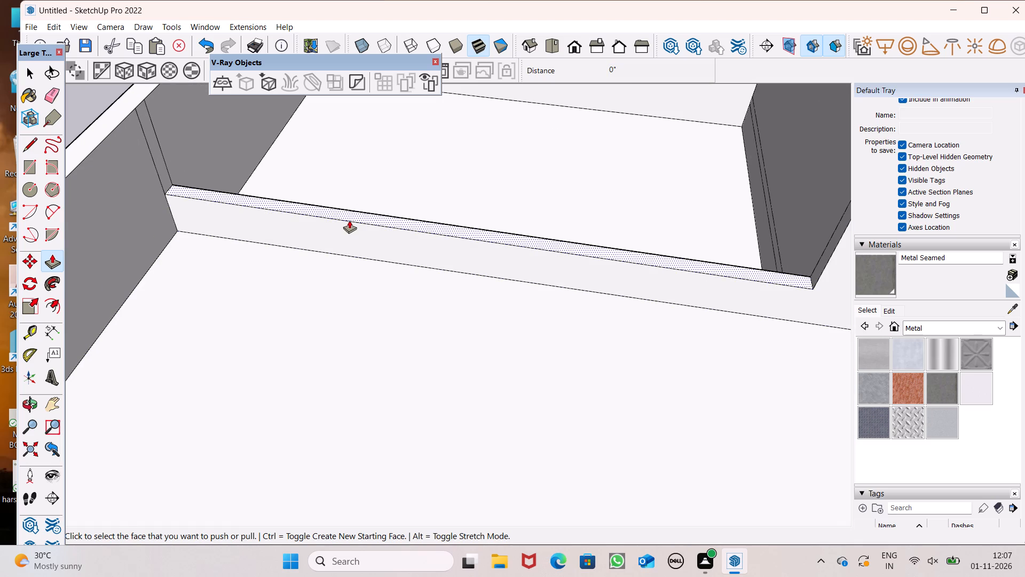
drag(350, 214, 347, 276)
drag(338, 247, 338, 247)
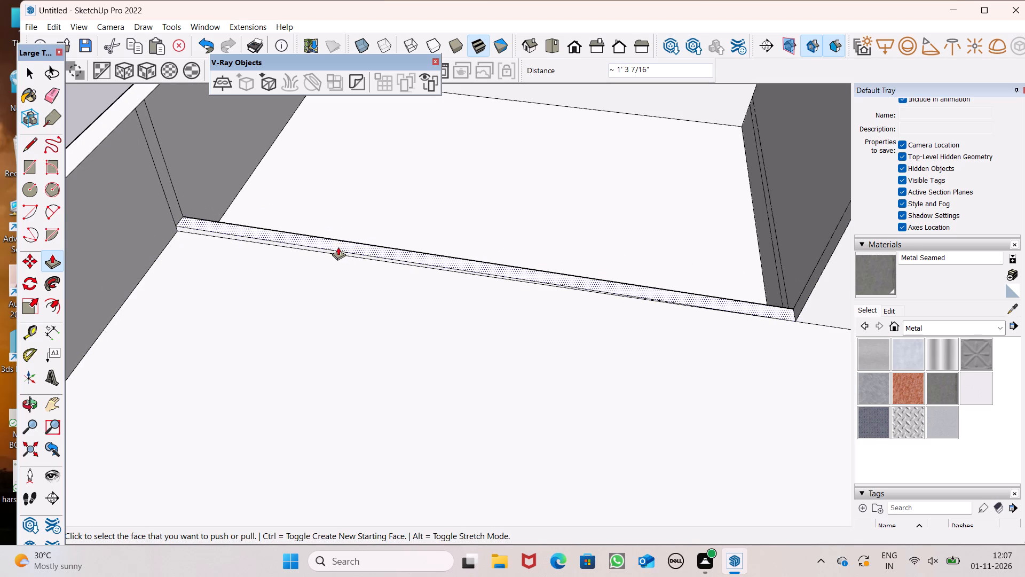
drag(338, 247, 330, 264)
scroll(216, 234, up, 5)
drag(210, 222, 206, 243)
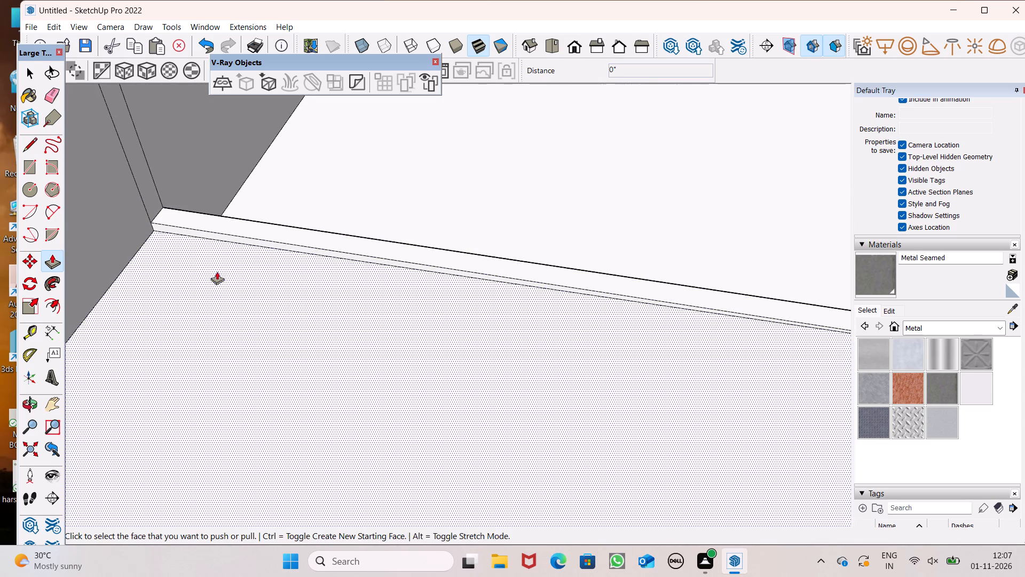
key(space)
Erase the leftover vertical seam lines above both ends of the lowered dividing wall between the roof terraces.
scroll(233, 284, down, 7)
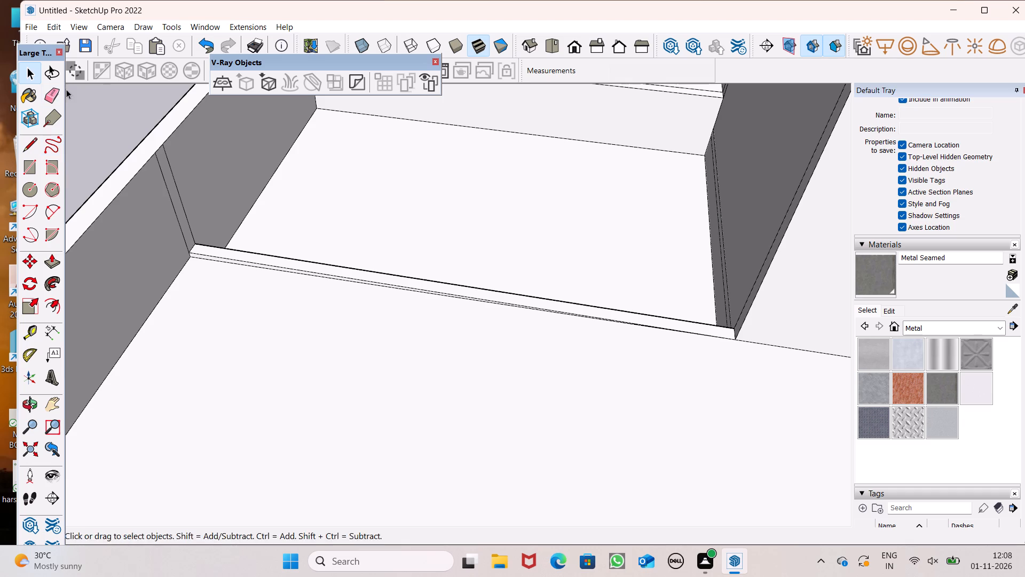
drag(49, 93, 51, 99)
drag(195, 174, 146, 227)
scroll(278, 240, down, 2)
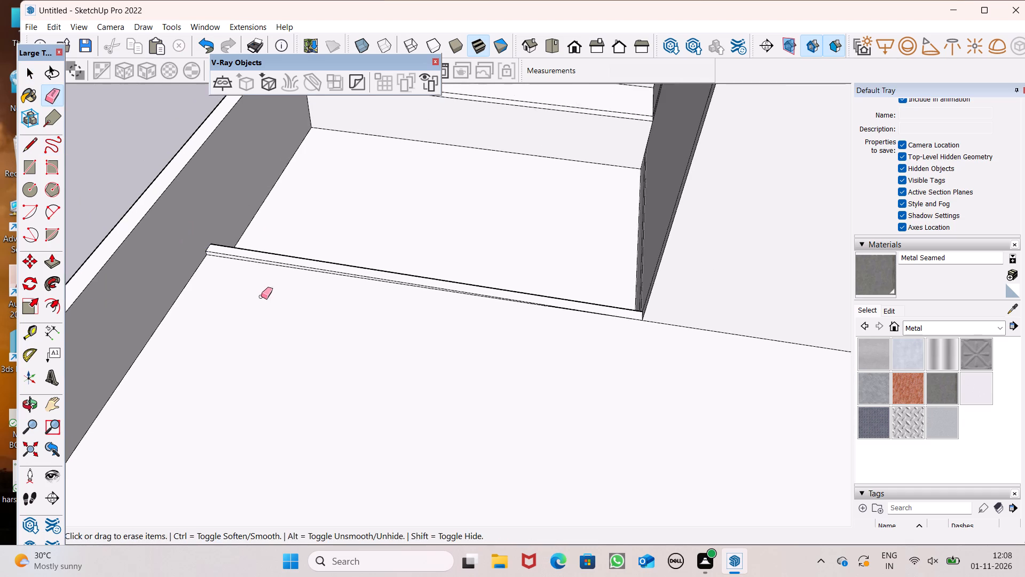
scroll(261, 297, down, 1)
middle_drag(425, 294, 622, 284)
scroll(631, 181, up, 5)
drag(690, 150, 684, 175)
Examine the facade with the maroon grooves, its first-floor balcony railing and the underside of the overhangs from several angles.
middle_drag(584, 249, 779, 183)
scroll(653, 240, down, 3)
middle_drag(517, 288, 570, 258)
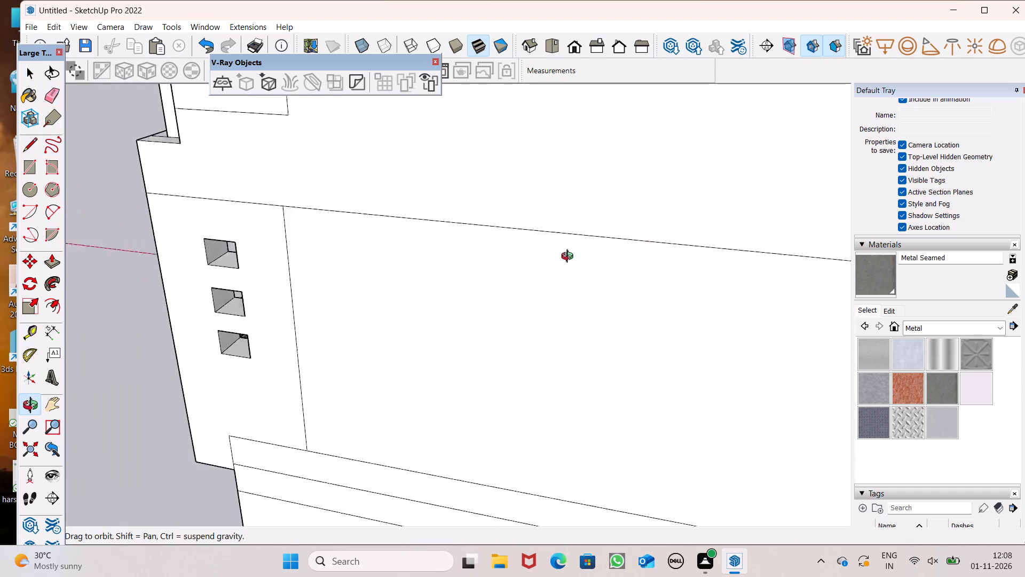
middle_drag(570, 258, 1024, 149)
middle_drag(853, 229, 853, 212)
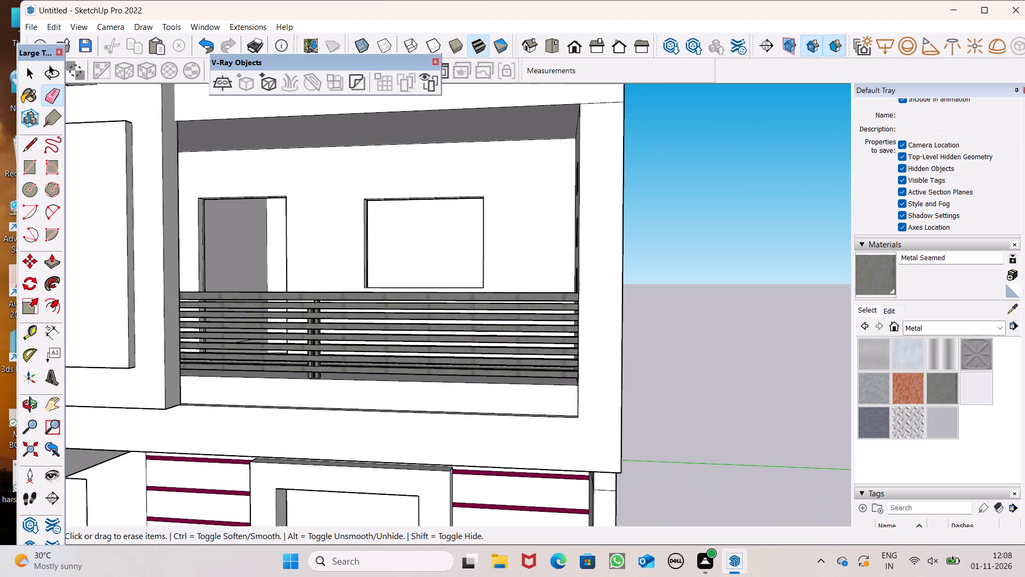
middle_drag(853, 212, 853, 194)
scroll(642, 230, down, 3)
middle_drag(567, 237, 513, 199)
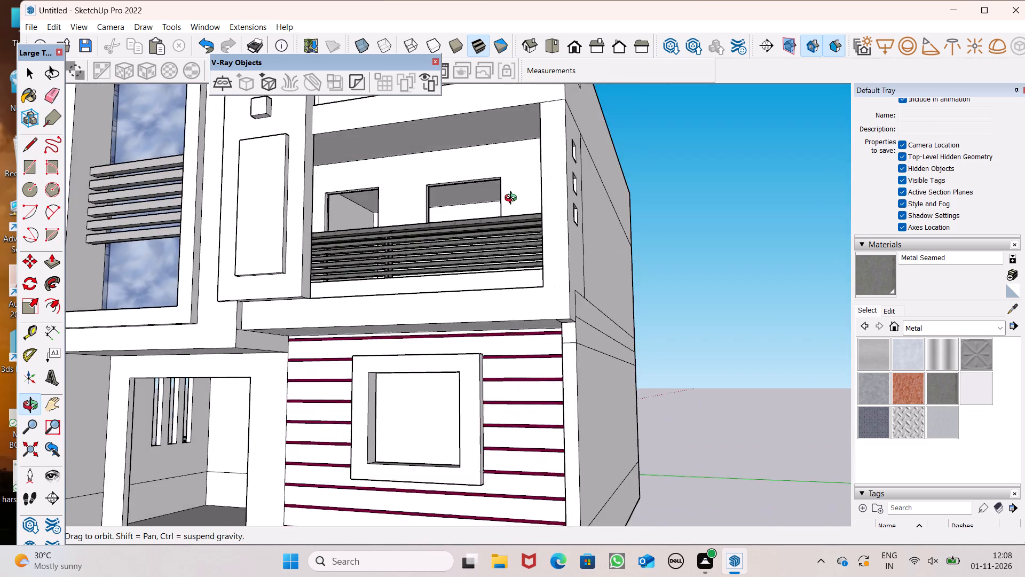
middle_drag(513, 199, 564, 189)
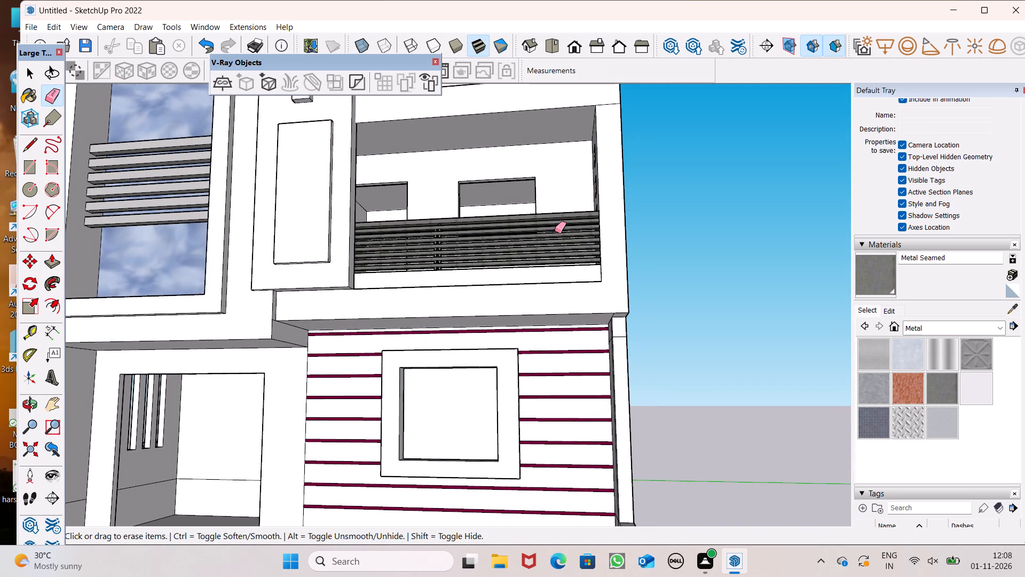
middle_drag(555, 276, 499, 306)
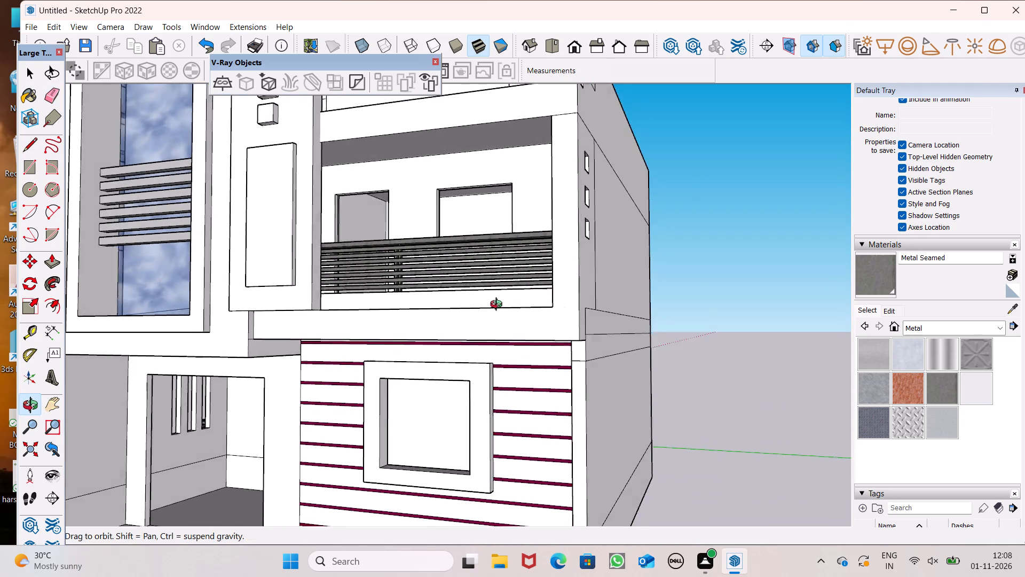
middle_drag(499, 306, 521, 395)
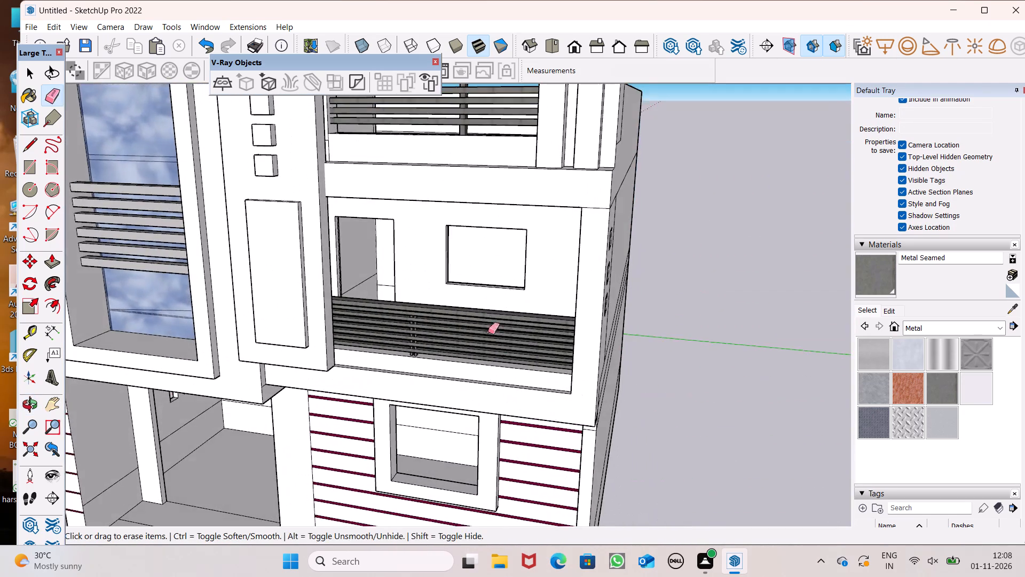
scroll(458, 242, down, 6)
middle_drag(465, 279, 572, 108)
scroll(565, 108, up, 1)
scroll(555, 299, up, 3)
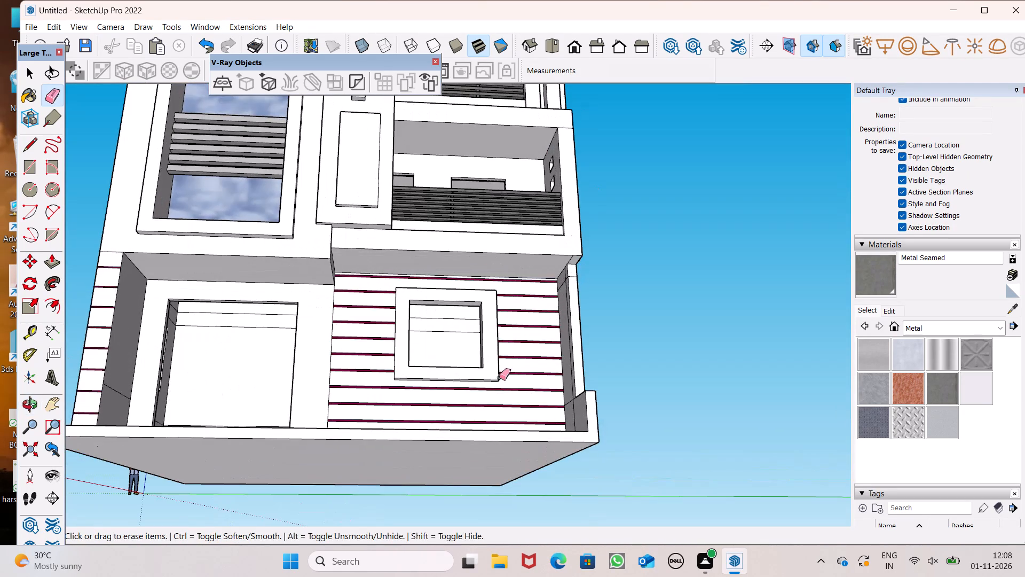
middle_drag(425, 341, 352, 229)
scroll(403, 308, up, 1)
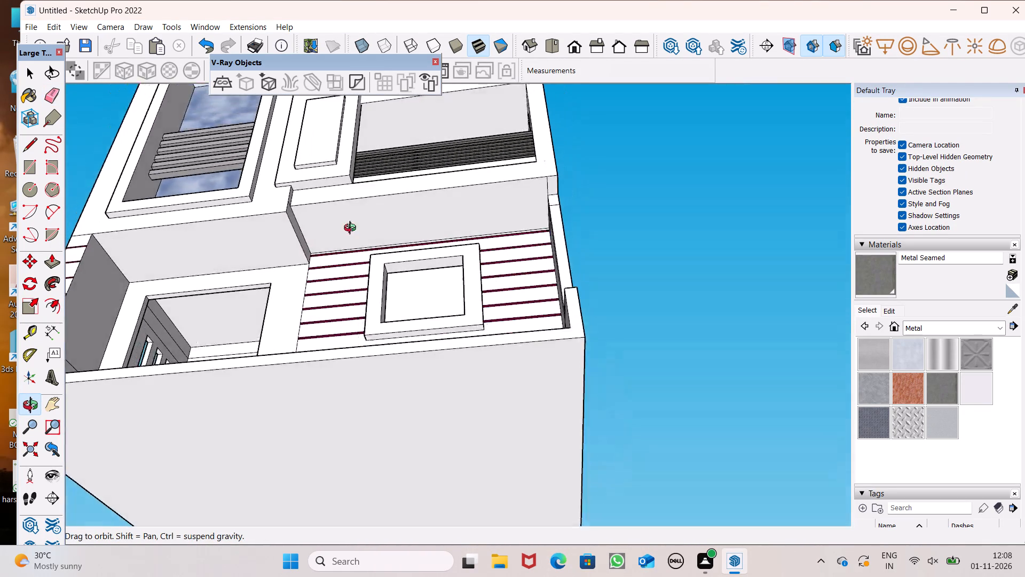
middle_drag(352, 229, 313, 208)
scroll(443, 300, down, 2)
middle_drag(487, 314, 584, 503)
scroll(490, 241, down, 4)
middle_drag(498, 287, 468, 391)
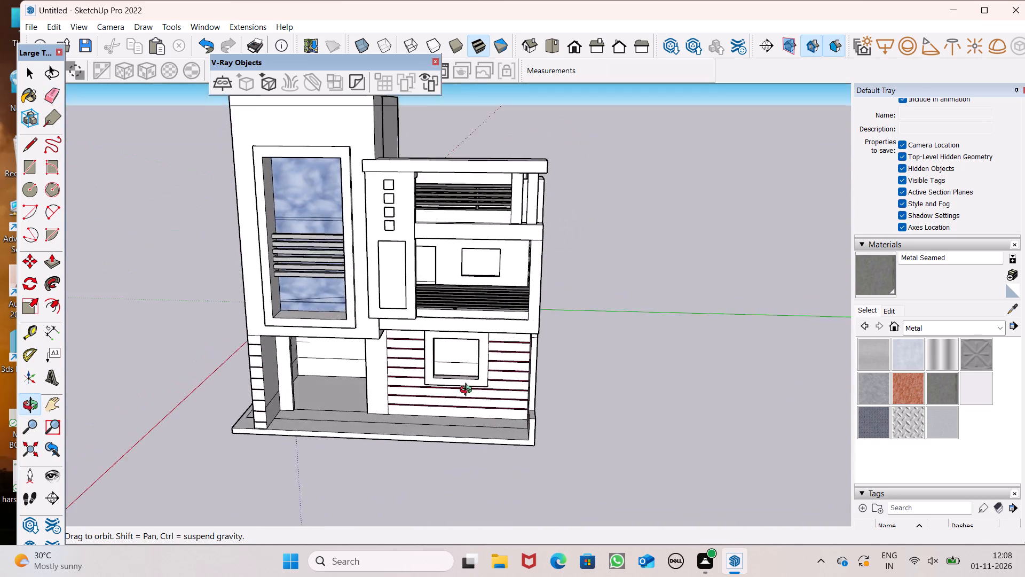
middle_drag(468, 391, 462, 372)
Draw a line about 1' 1 1/16" long over the middle seam on the wall inside the balcony doorway to fill in the floor face.
scroll(425, 269, up, 8)
middle_drag(518, 271, 381, 438)
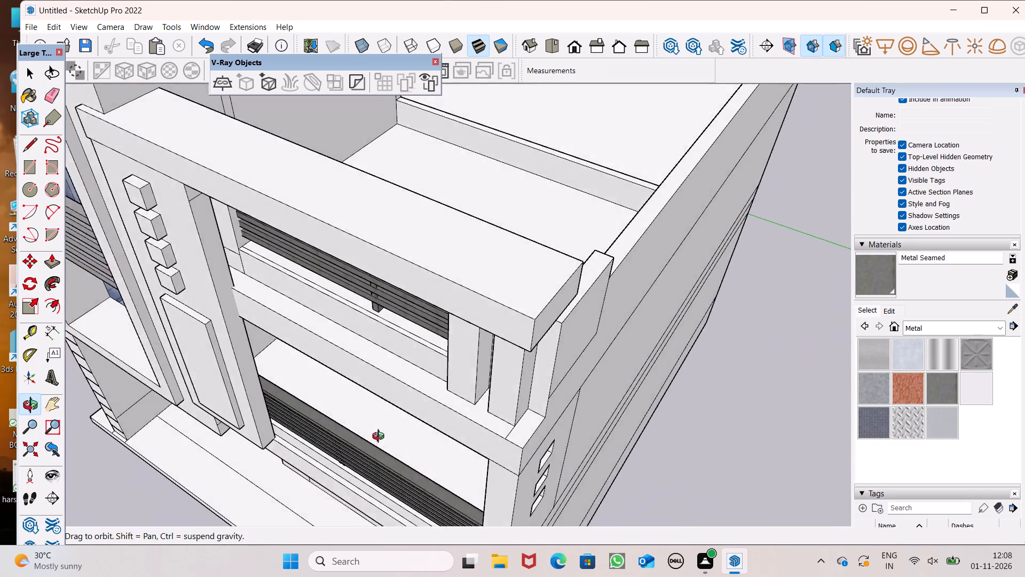
middle_drag(381, 438, 468, 382)
scroll(393, 357, up, 6)
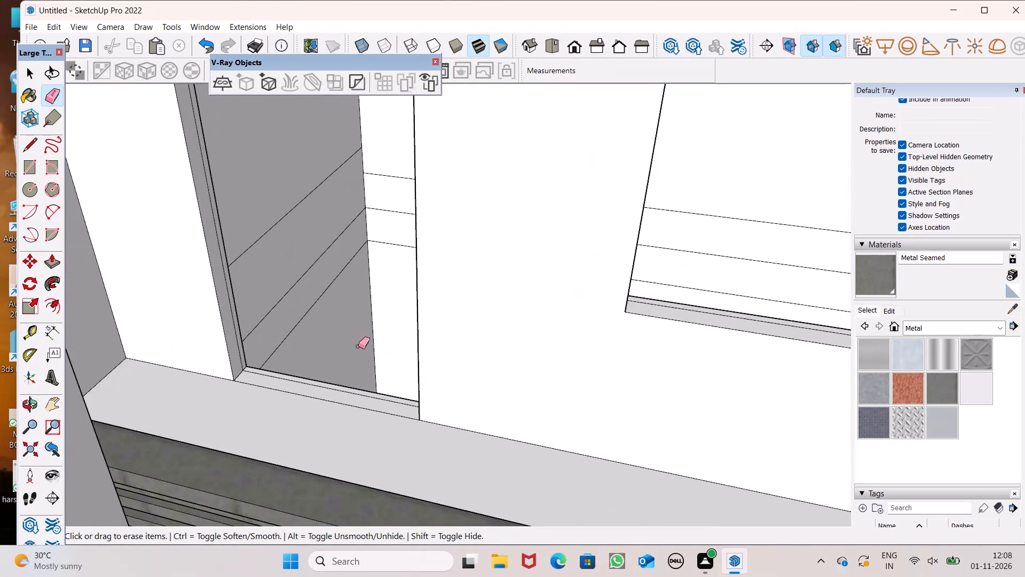
middle_drag(315, 369, 335, 384)
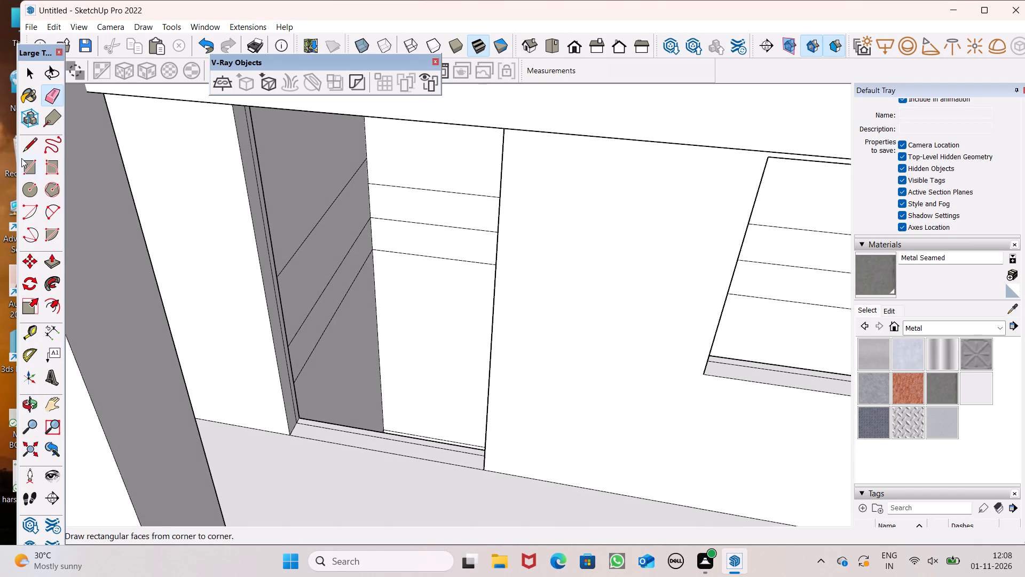
drag(24, 147, 34, 149)
click(414, 220)
click(442, 224)
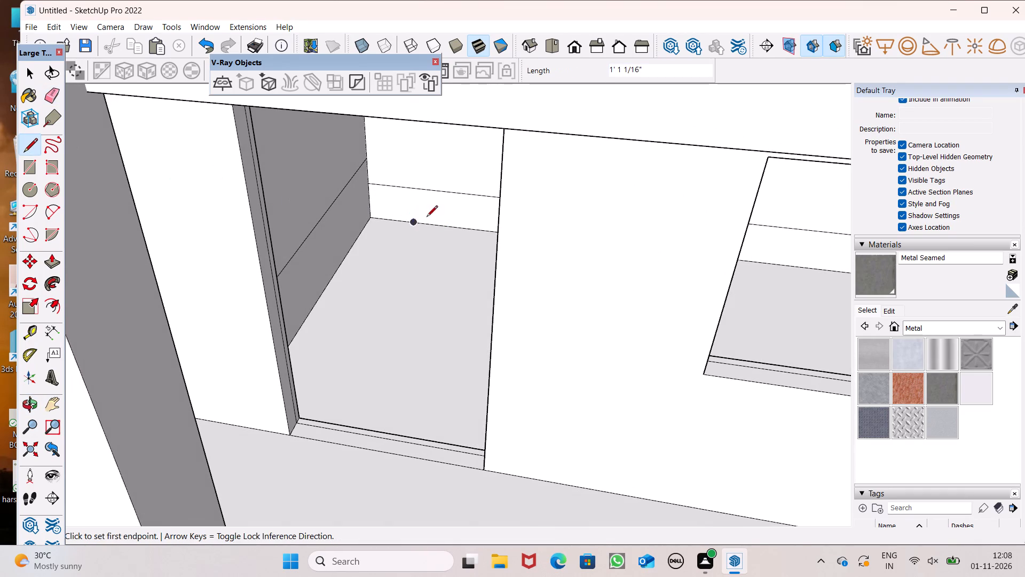
Examine the floor and threshold at the balcony doorway behind the railing from closer angles.
scroll(426, 217, down, 4)
key(space)
scroll(416, 249, down, 2)
middle_drag(440, 323, 422, 404)
scroll(411, 381, up, 9)
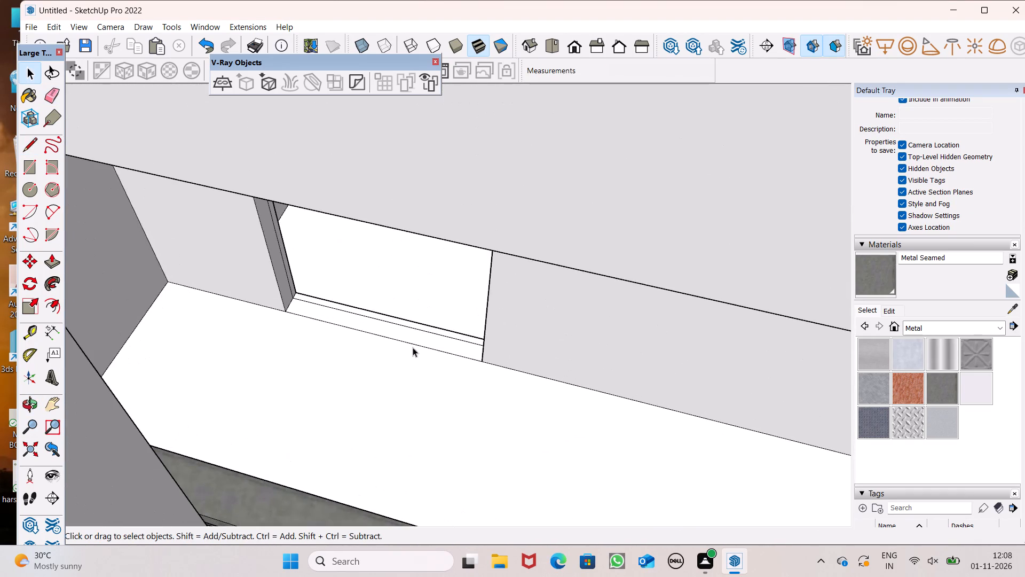
scroll(414, 339, up, 9)
middle_drag(502, 352, 429, 296)
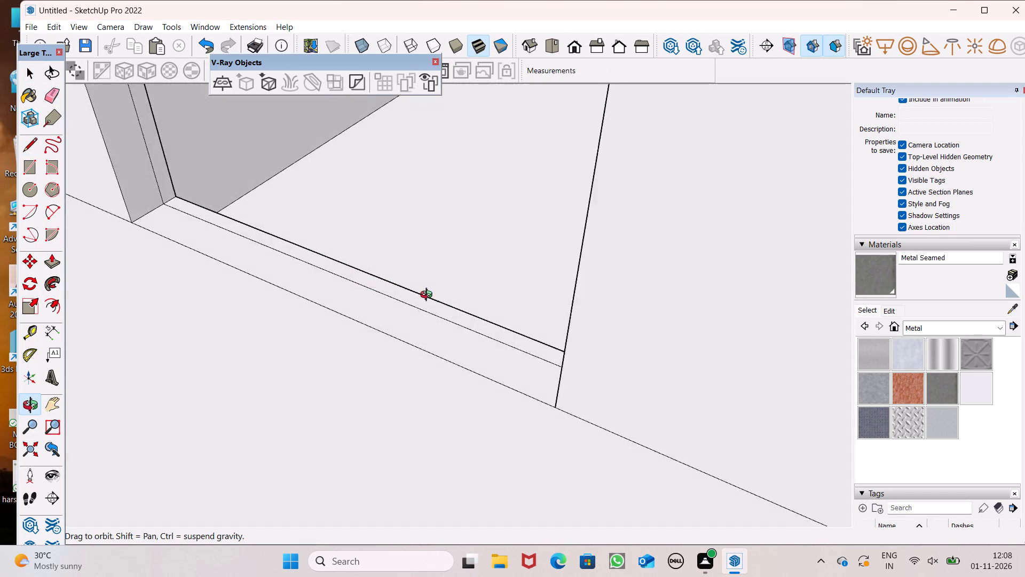
middle_drag(429, 296, 502, 236)
scroll(502, 236, up, 1)
key(space)
scroll(472, 233, down, 13)
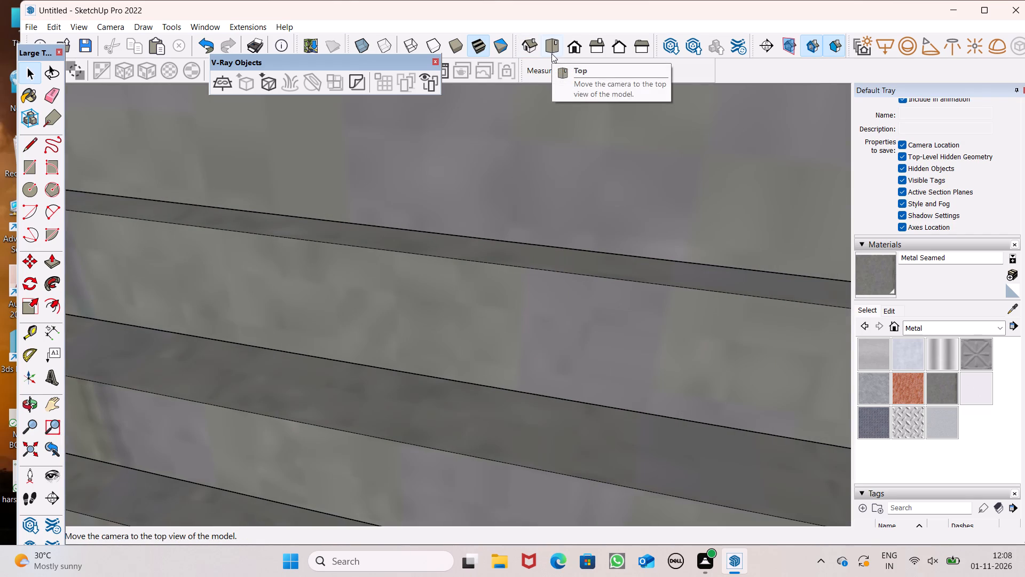
Erase the leftover short seam lines on the front of the slab above the railed balcony, beside the corner column.
click(565, 48)
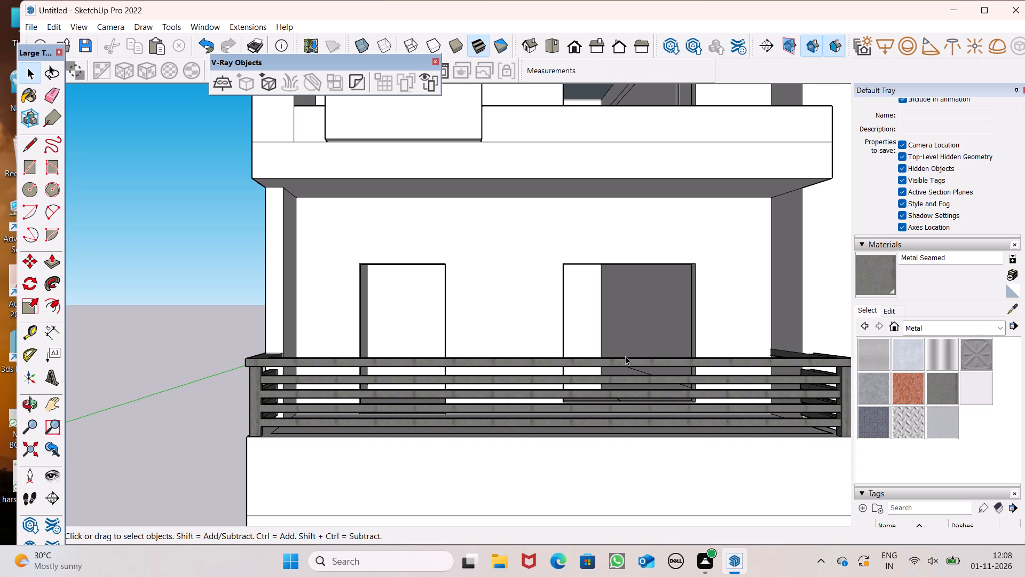
scroll(263, 235, down, 2)
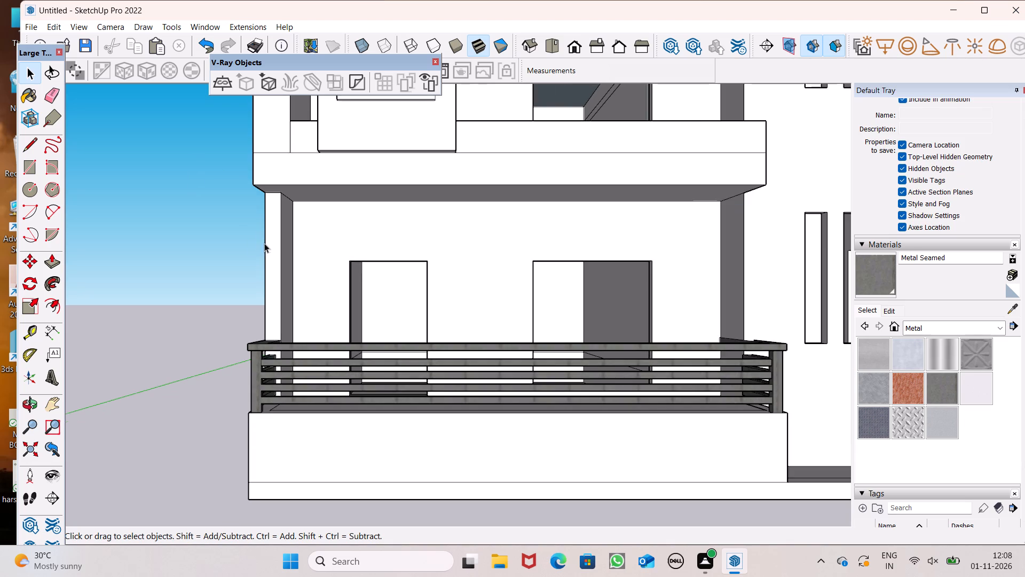
middle_drag(400, 278, 345, 354)
scroll(506, 171, down, 3)
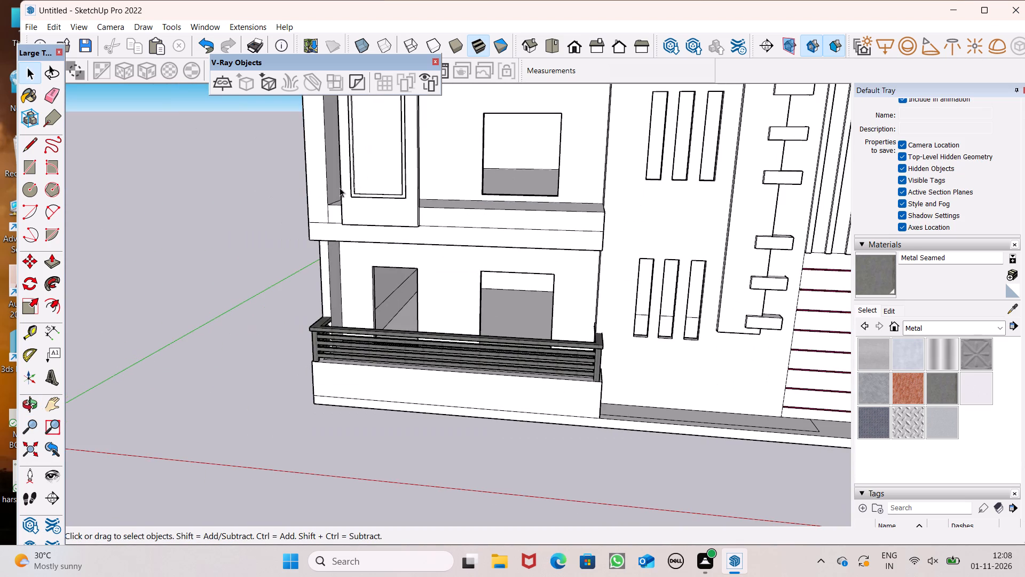
middle_drag(388, 301, 439, 317)
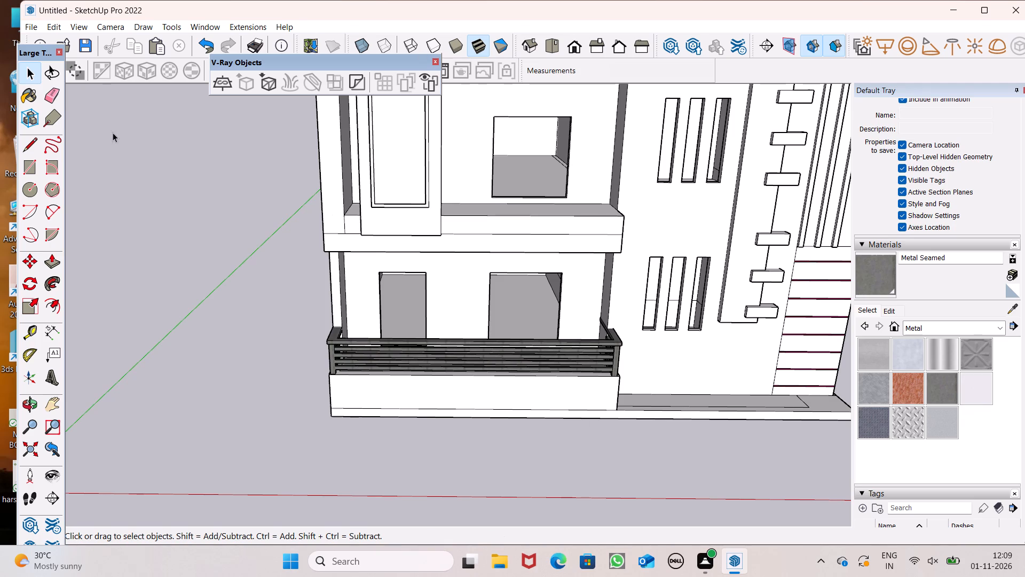
click(46, 93)
scroll(324, 231, up, 7)
drag(345, 232, 346, 240)
scroll(320, 233, up, 6)
drag(326, 231, 328, 242)
Erase the leftover horizontal seam lines across the blank side wall at slab, plinth and parapet level.
scroll(344, 274, down, 10)
middle_drag(326, 296, 393, 314)
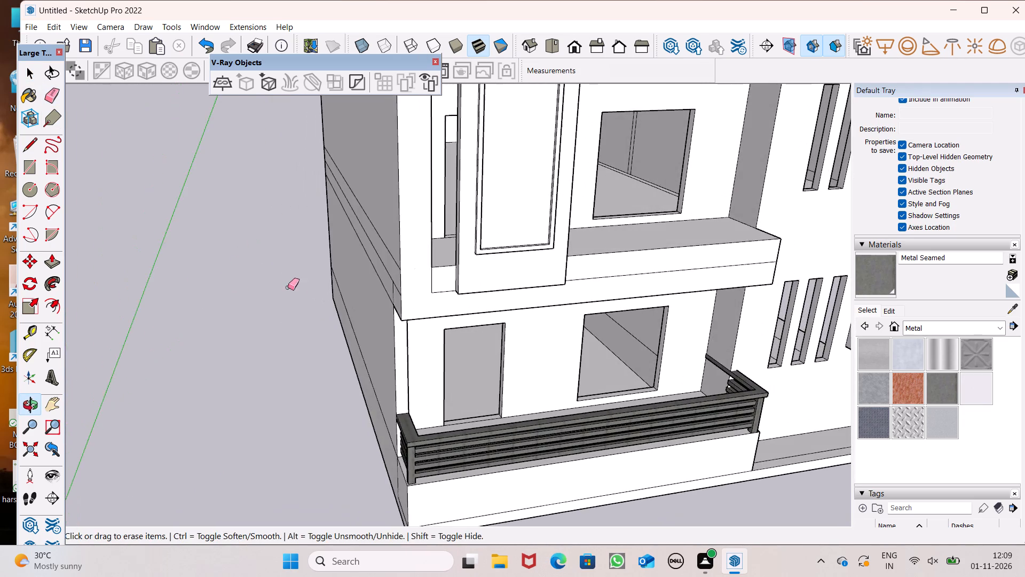
scroll(280, 280, down, 4)
middle_drag(235, 294, 507, 295)
scroll(507, 295, up, 1)
drag(448, 230, 433, 300)
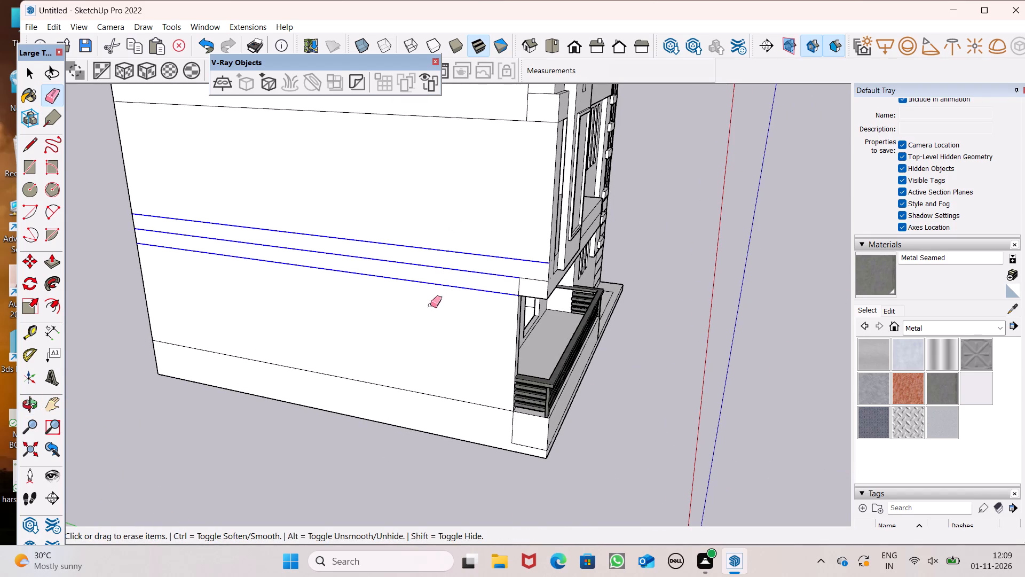
drag(421, 365, 416, 393)
scroll(367, 214, down, 5)
drag(387, 153, 387, 170)
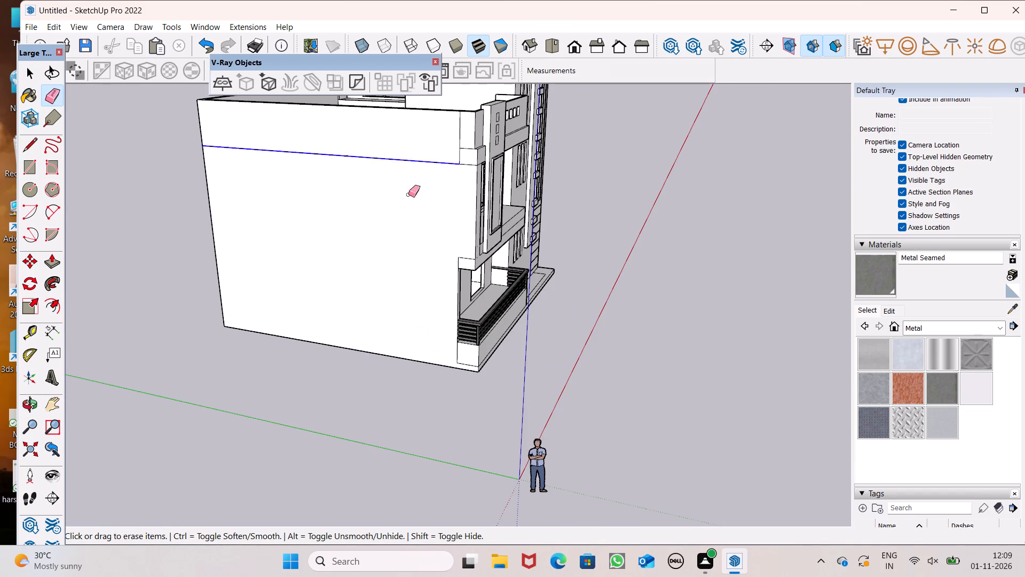
Draw a vertical line on the side wall's front edge from the upper band's lower corner to the lower slab band's upper corner.
middle_drag(439, 228, 532, 252)
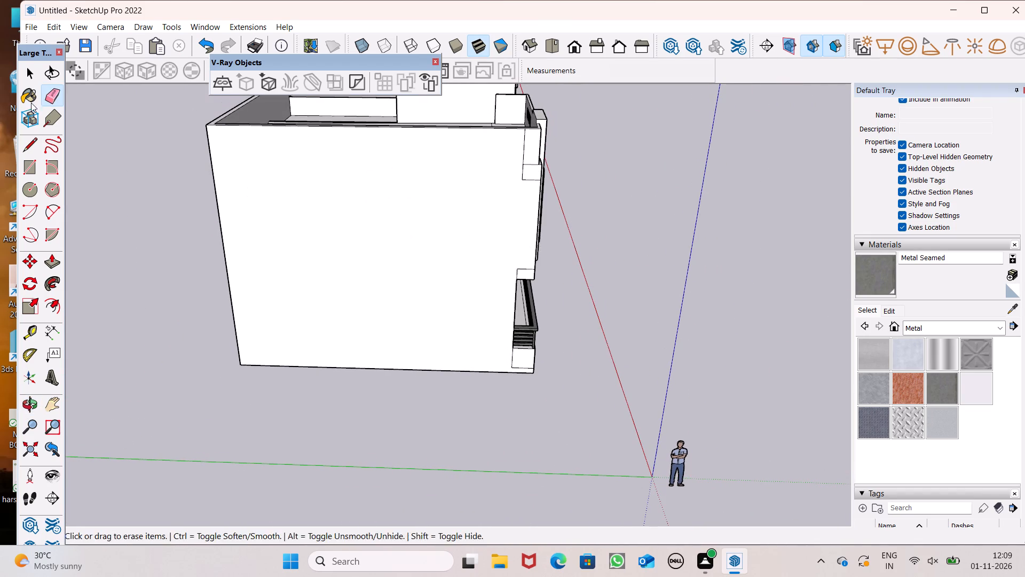
click(40, 139)
scroll(486, 188, up, 7)
click(524, 175)
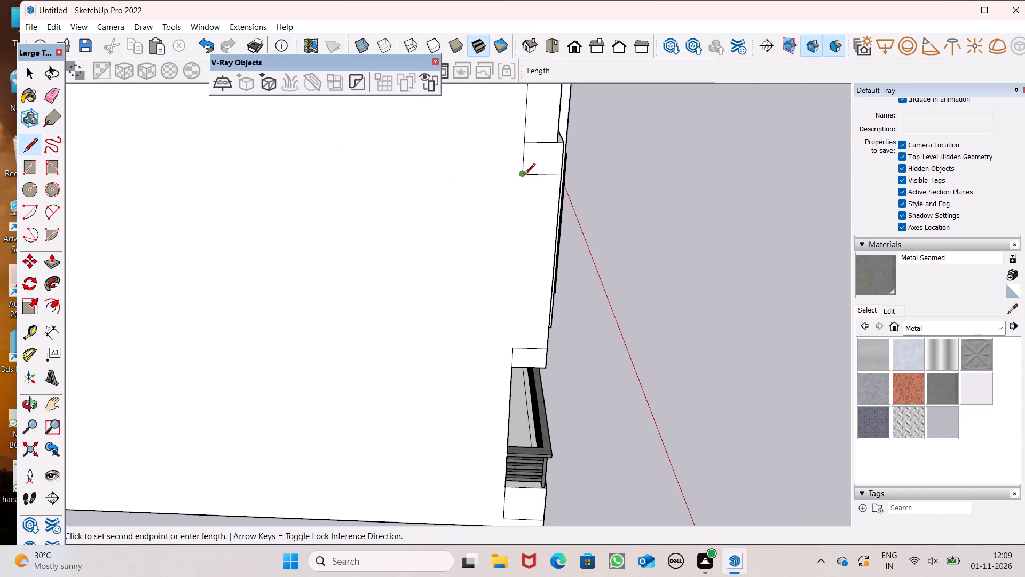
click(517, 347)
scroll(441, 286, down, 2)
middle_drag(485, 300, 318, 284)
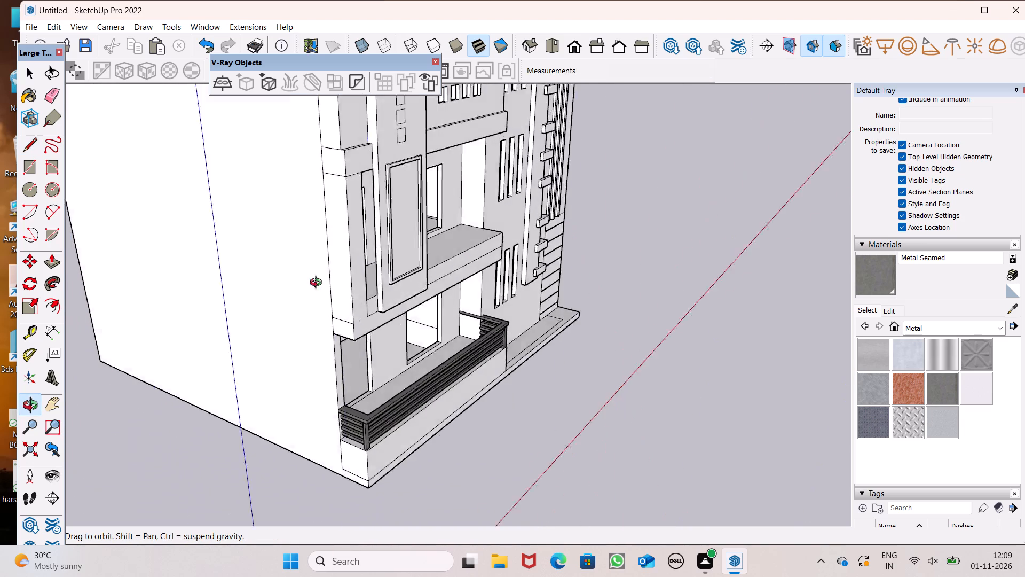
middle_drag(318, 284, 266, 270)
key(space)
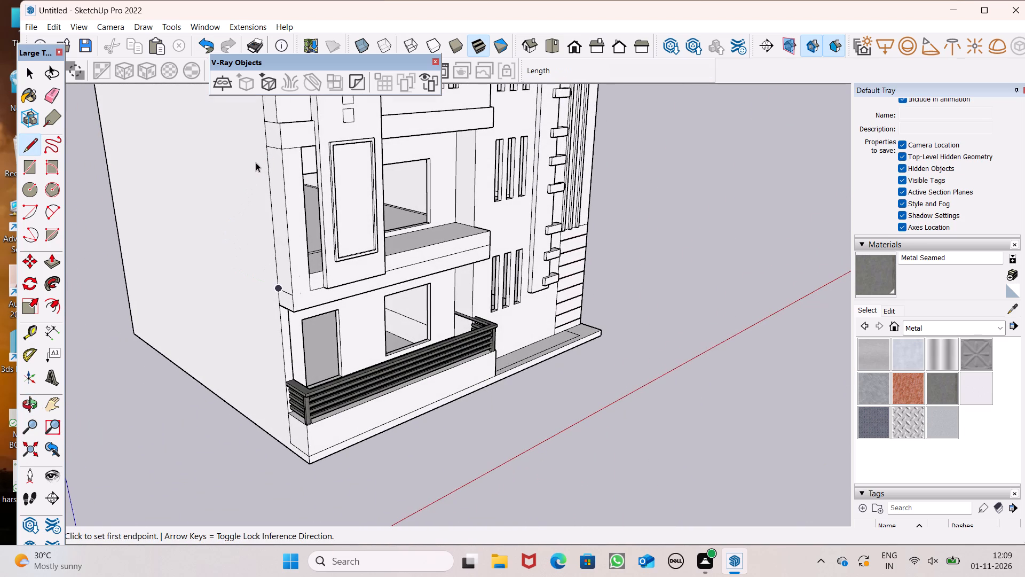
Erase the short horizontal seam line on the front of the corner column, just below the upper band.
middle_drag(281, 173, 231, 169)
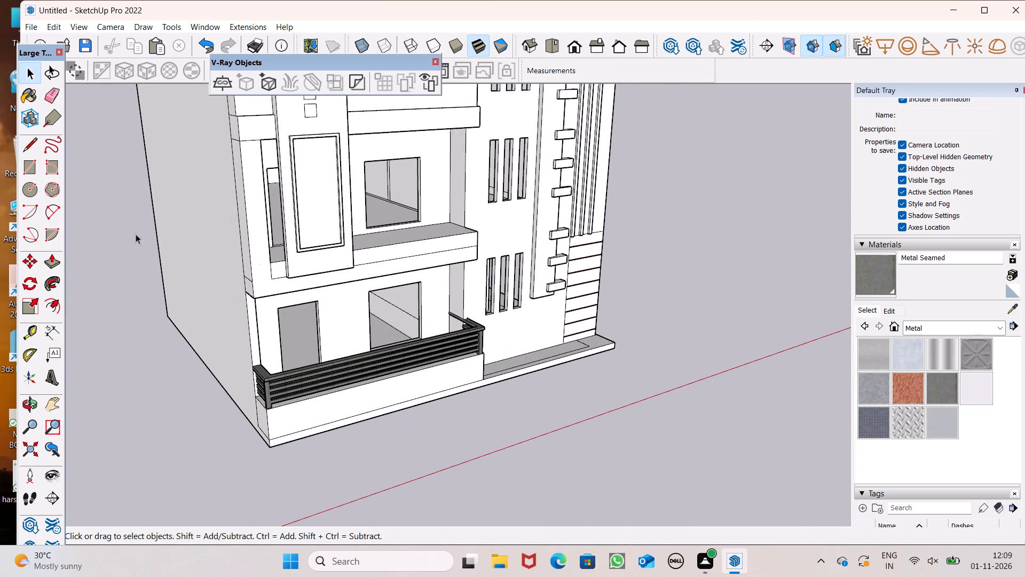
click(53, 95)
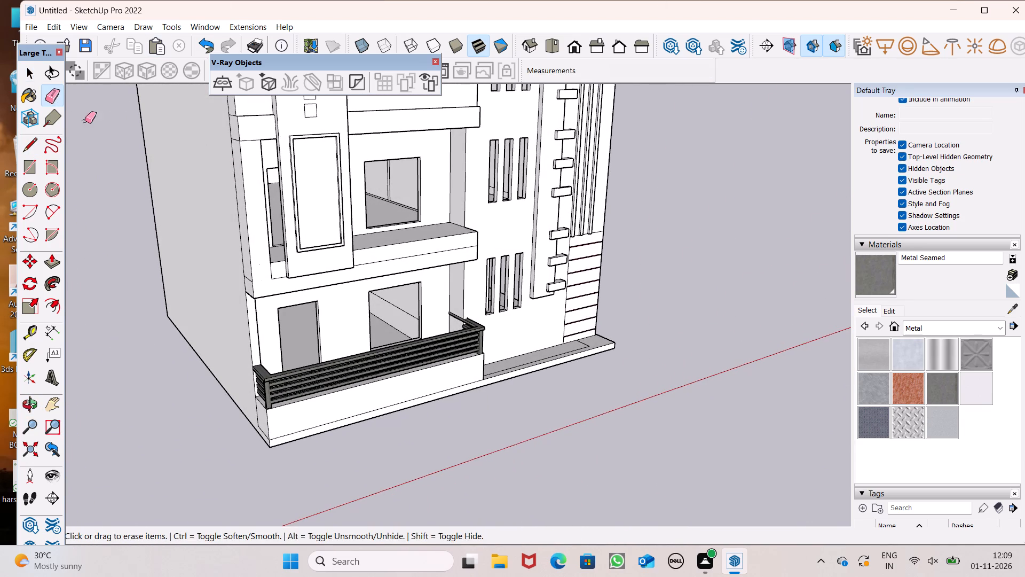
scroll(220, 147, up, 6)
click(263, 129)
drag(272, 131, 271, 140)
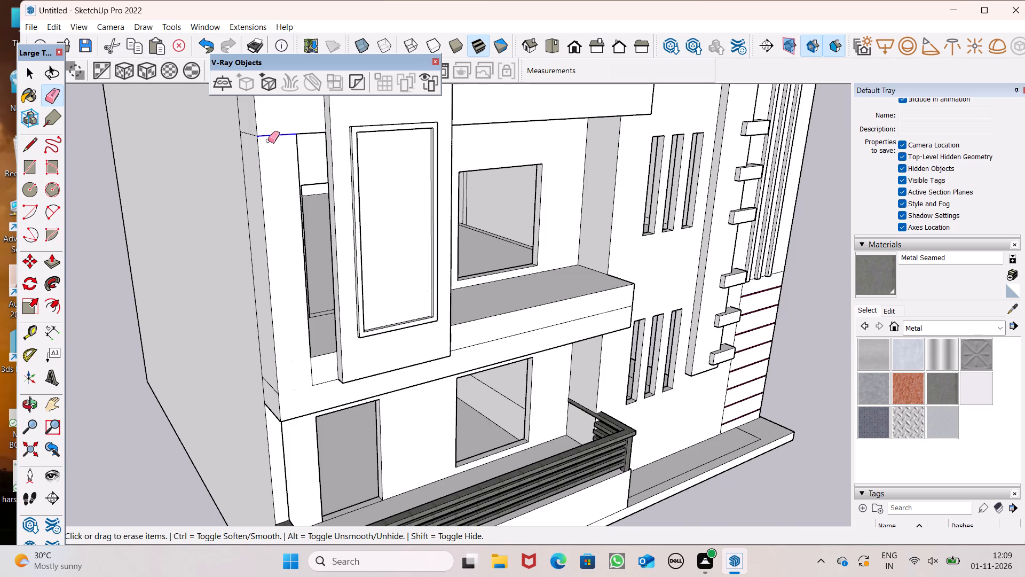
middle_drag(274, 156, 154, 76)
scroll(152, 73, up, 1)
scroll(167, 194, down, 2)
key(space)
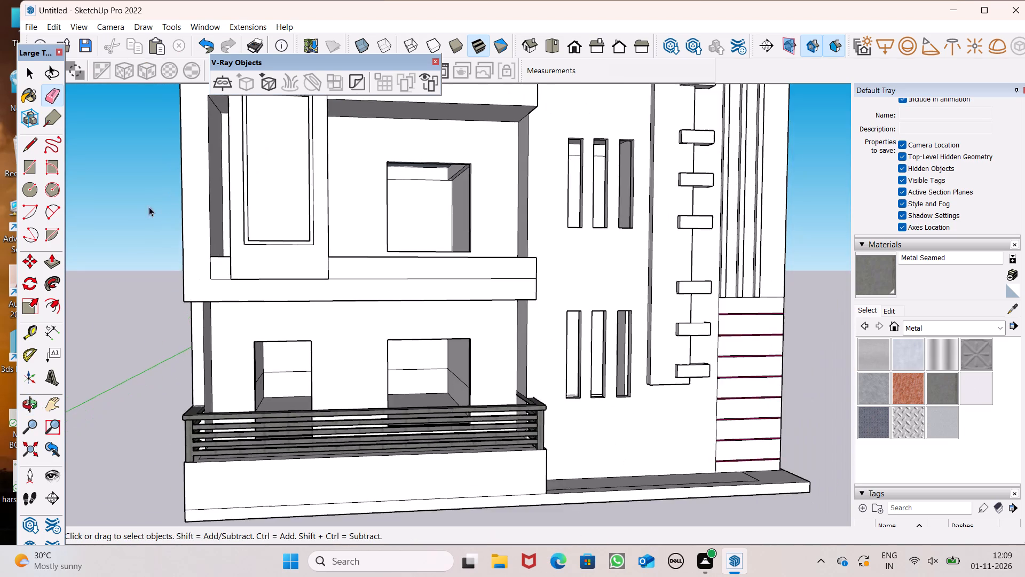
Push/Pull the ceiling face inside the upper-floor room behind the balcony window by 6".
scroll(140, 192, down, 2)
middle_drag(274, 231, 148, 170)
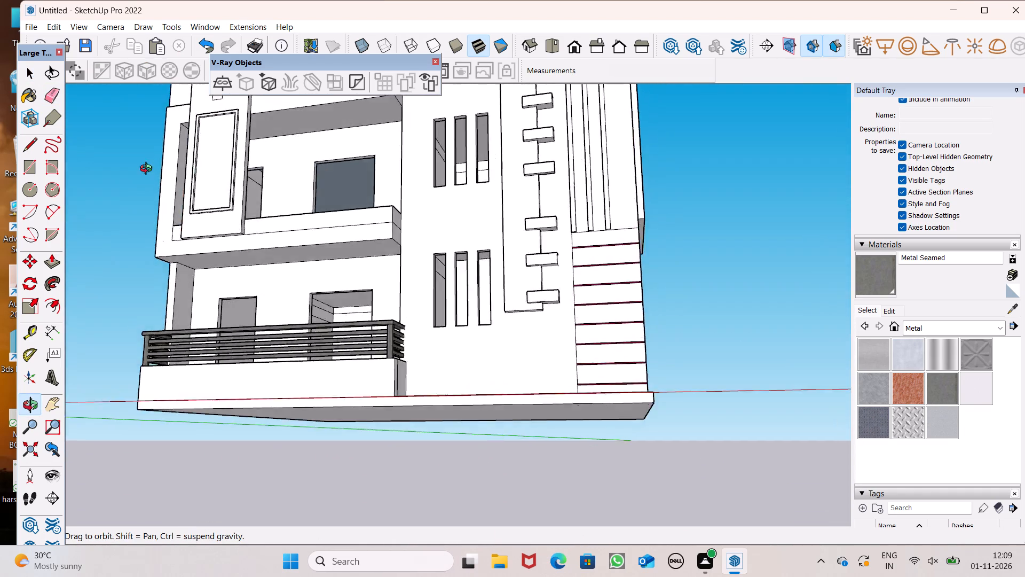
middle_drag(148, 170, 200, 109)
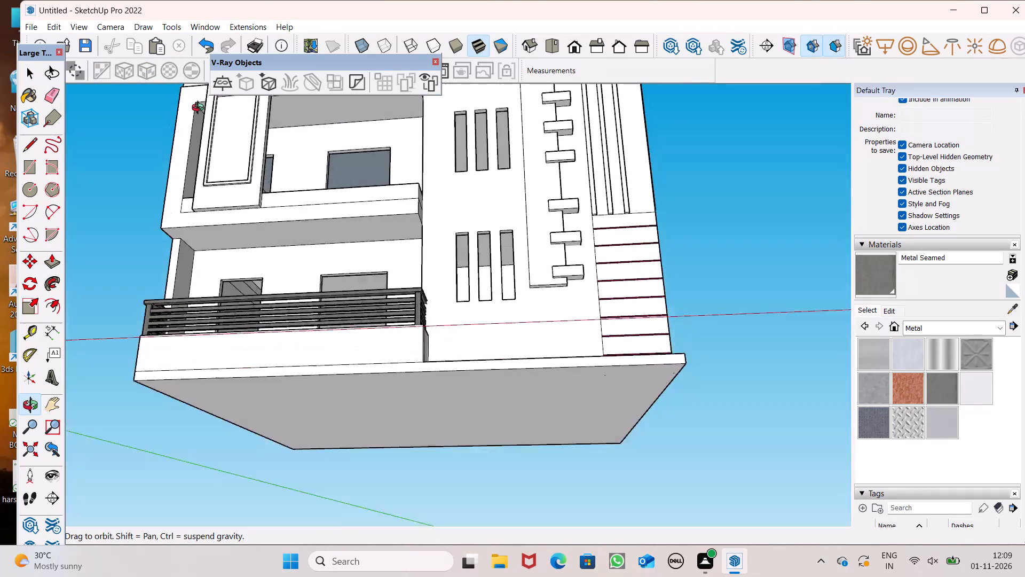
middle_drag(200, 109, 198, 98)
click(57, 262)
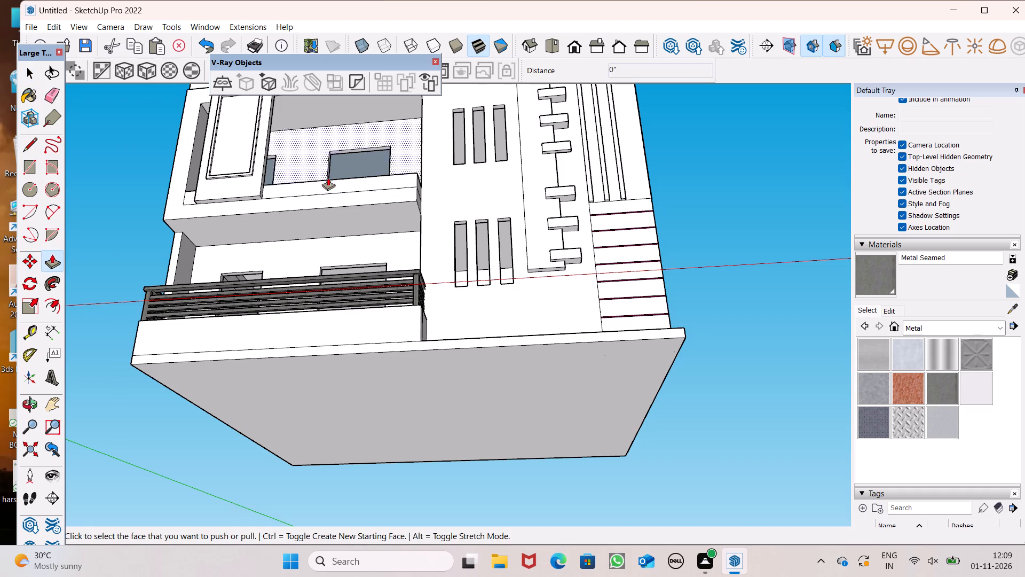
scroll(365, 170, up, 9)
middle_drag(374, 191, 367, 235)
scroll(348, 268, up, 3)
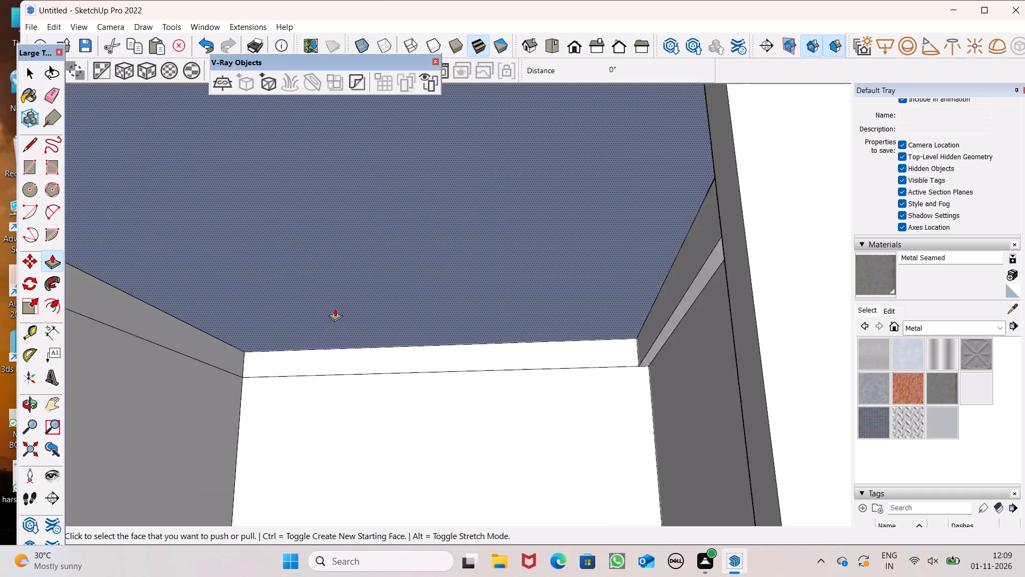
scroll(335, 308, up, 2)
drag(332, 313, 335, 323)
key(6)
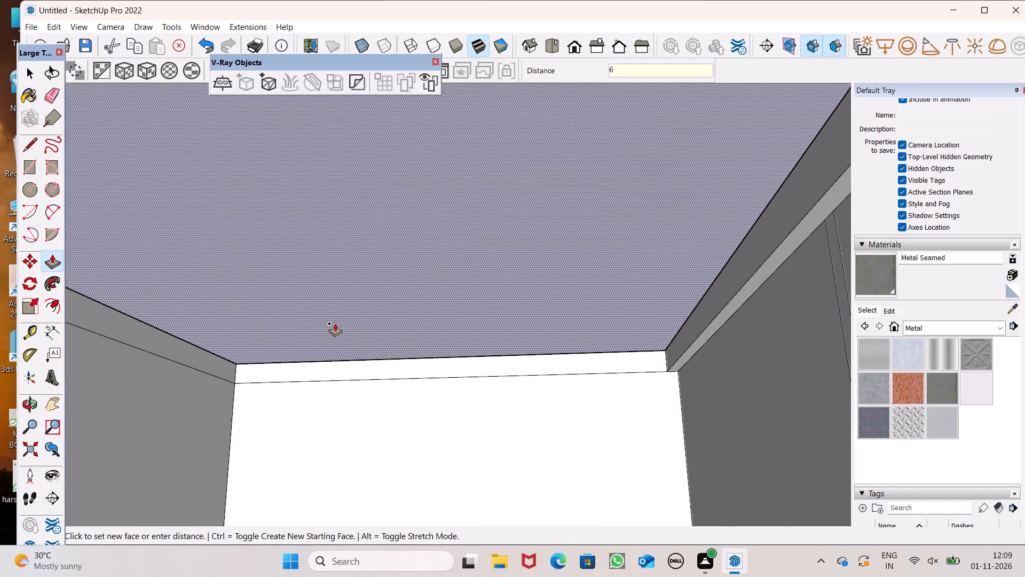
drag(335, 323, 336, 324)
key(shift+quotedbl)
key(Return)
scroll(320, 286, down, 6)
key(space)
Examine the whole front of the house from a distance and from slightly above.
scroll(319, 283, down, 7)
middle_drag(338, 306, 342, 318)
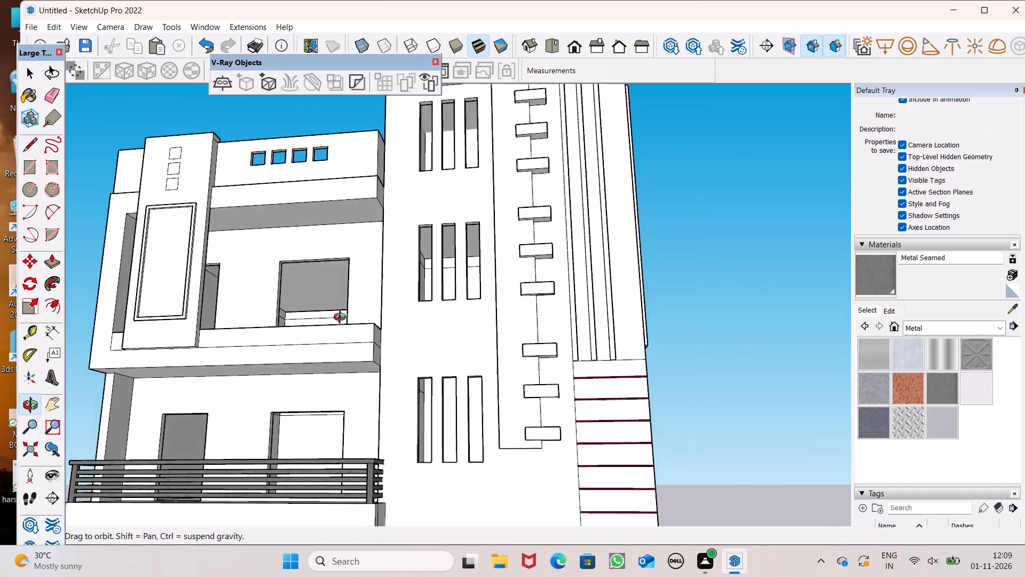
middle_drag(342, 318, 350, 338)
scroll(351, 338, up, 1)
scroll(323, 297, down, 9)
middle_drag(339, 348, 343, 391)
scroll(333, 349, down, 2)
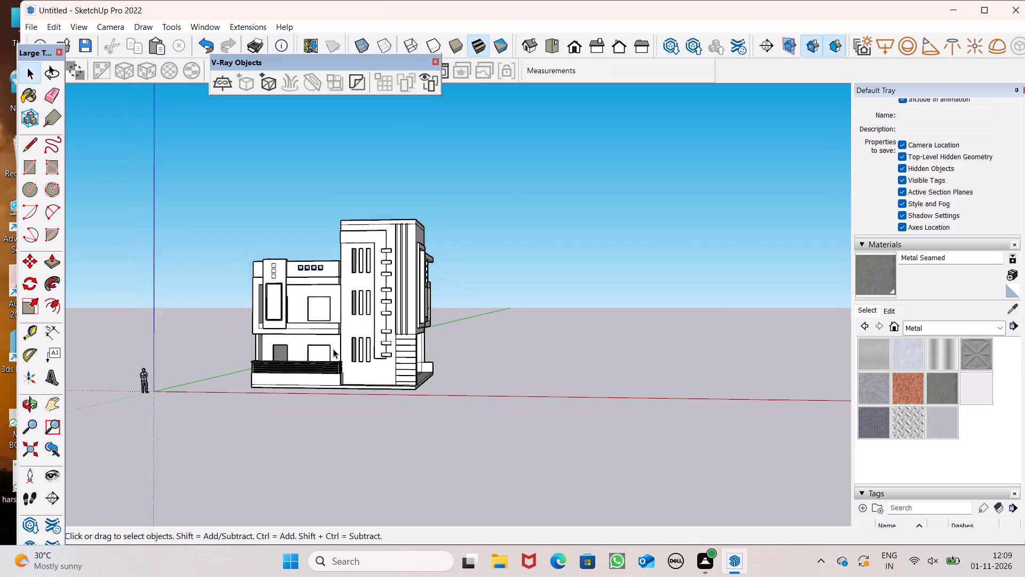
scroll(333, 349, down, 2)
middle_drag(333, 349, 345, 411)
scroll(66, 314, up, 8)
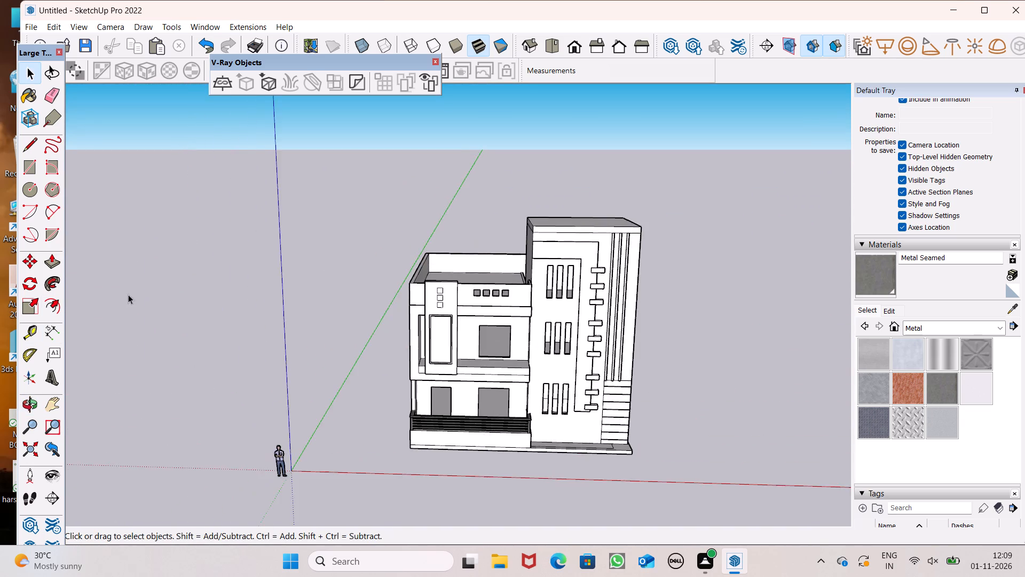
scroll(128, 294, down, 5)
scroll(327, 419, up, 7)
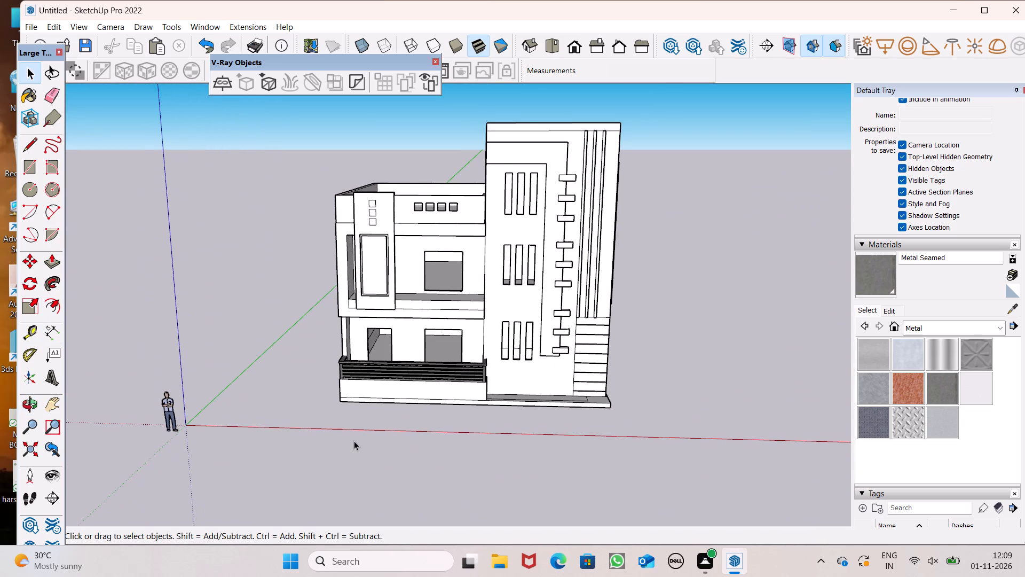
scroll(354, 441, up, 3)
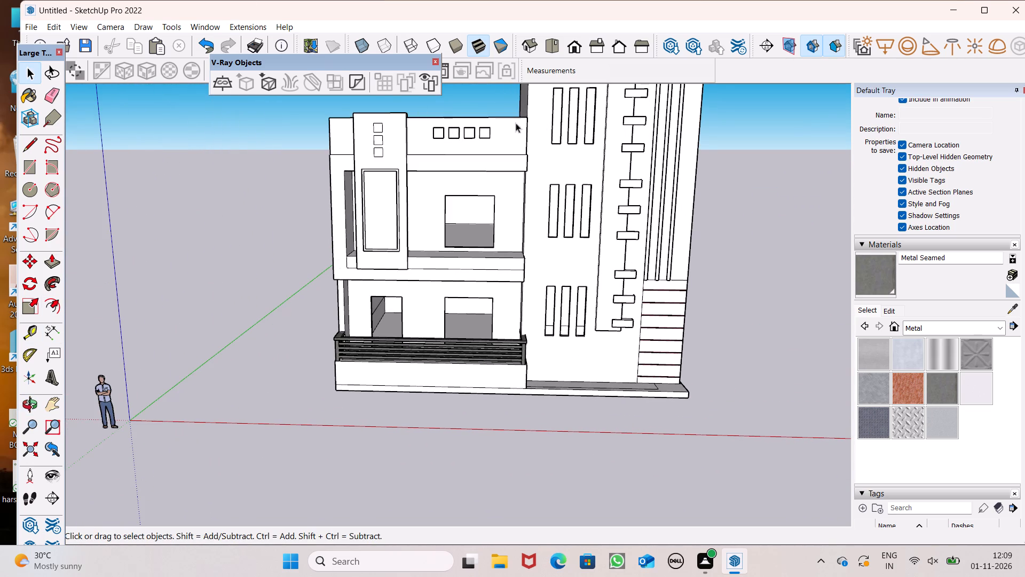
Erase the leftover L-shaped seam lines on top of the plinth in front of the stair tower.
click(55, 94)
scroll(952, 339, up, 6)
middle_drag(613, 419, 607, 530)
scroll(605, 528, up, 1)
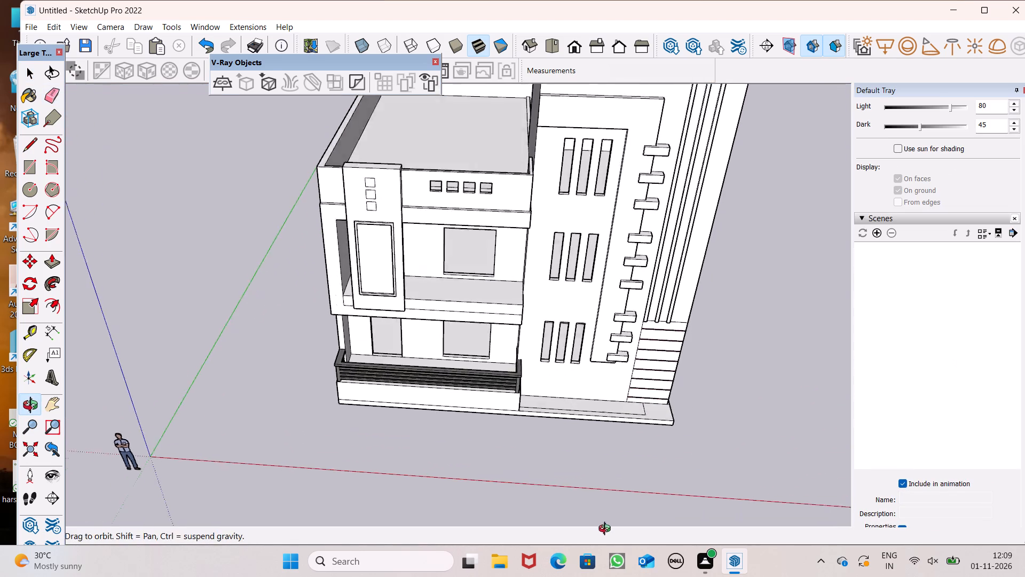
middle_drag(607, 530, 612, 532)
scroll(607, 530, up, 7)
scroll(618, 384, up, 5)
drag(616, 374, 618, 368)
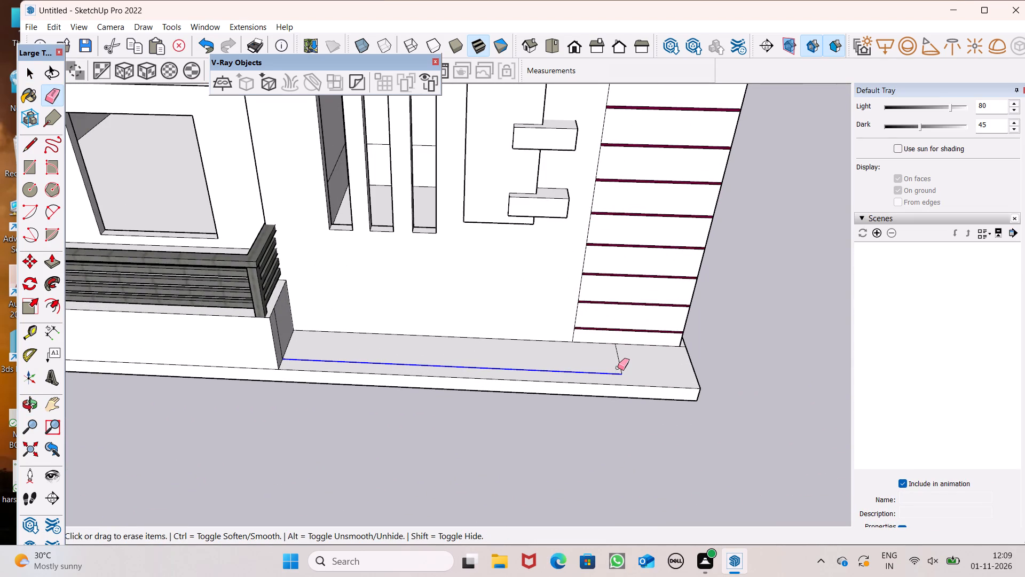
drag(618, 367, 627, 361)
scroll(625, 362, down, 1)
middle_drag(683, 384, 574, 373)
Erase the leftover short seam lines at the plinth's outer corner beside the foot of the maroon-grooved pillar.
scroll(694, 397, up, 2)
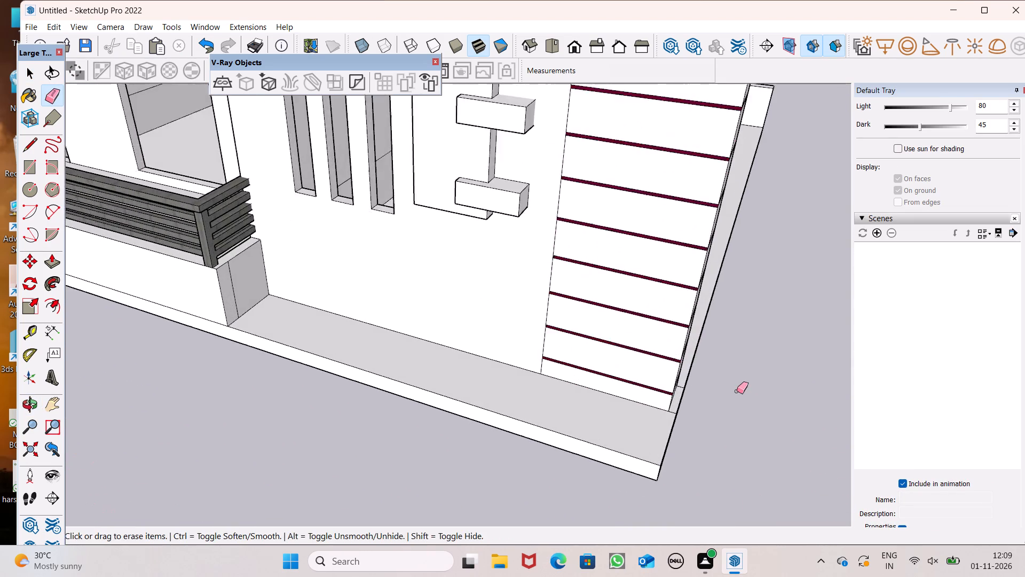
scroll(737, 391, up, 4)
scroll(675, 397, up, 7)
drag(634, 375, 637, 367)
drag(604, 446, 604, 450)
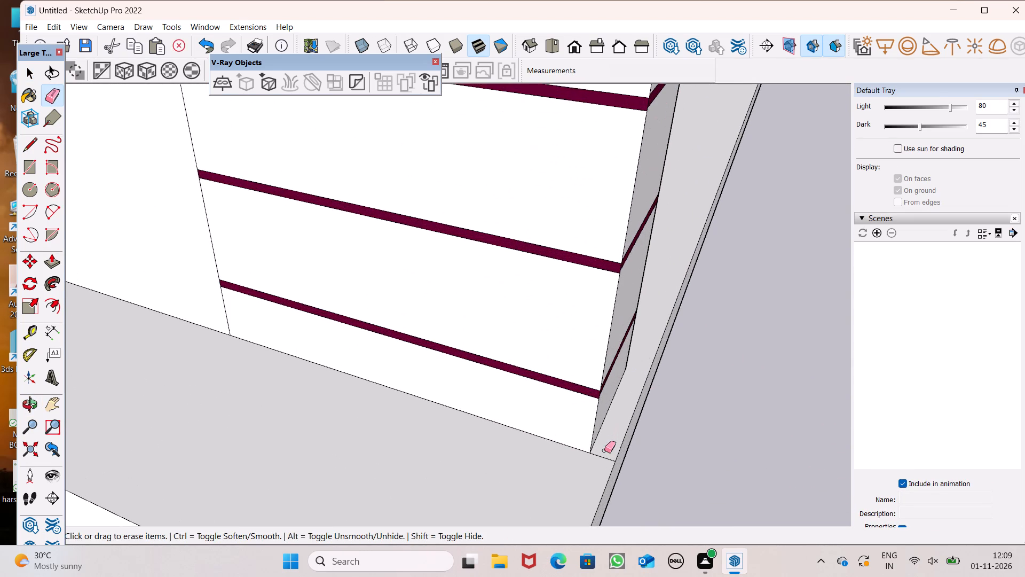
drag(604, 450, 603, 459)
scroll(611, 408, down, 5)
key(space)
scroll(693, 335, down, 6)
middle_drag(468, 425, 648, 393)
scroll(570, 344, down, 7)
middle_drag(491, 354, 222, 392)
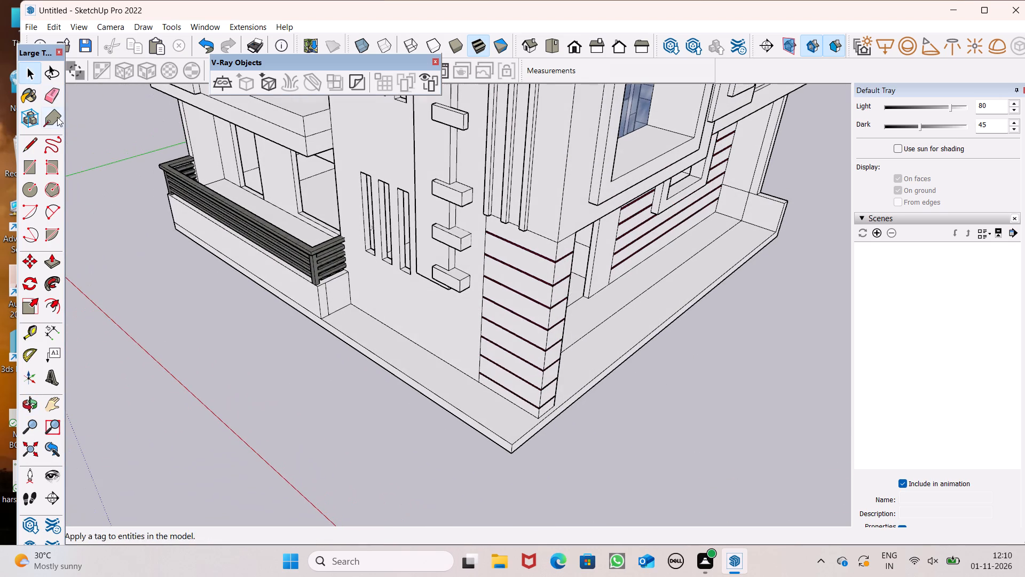
Erase the vertical seam line on the end face of the low balcony wall below the metal railing.
click(52, 104)
scroll(359, 315, up, 5)
click(294, 287)
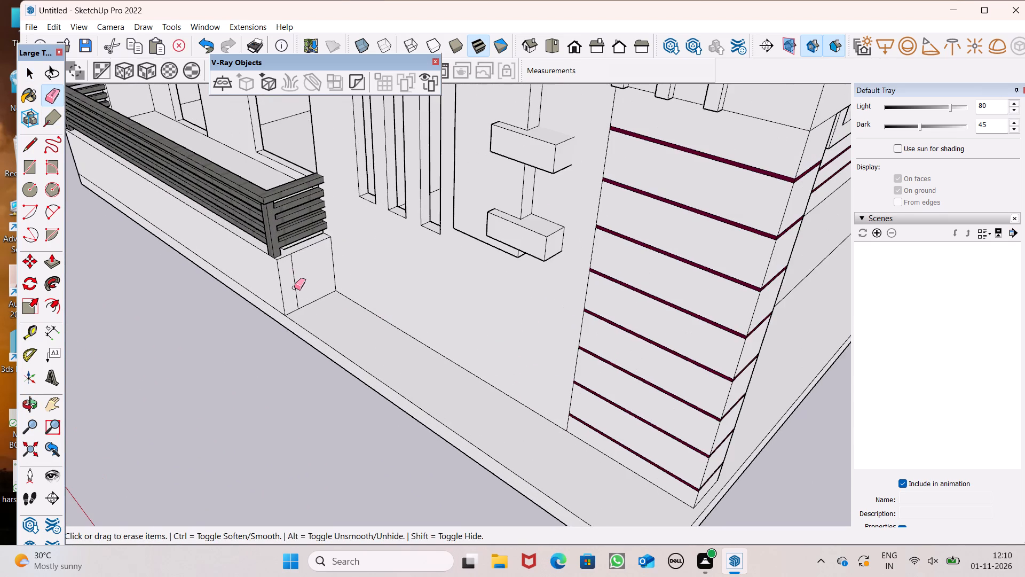
scroll(369, 310, down, 2)
key(space)
middle_drag(373, 376, 618, 292)
scroll(567, 213, down, 7)
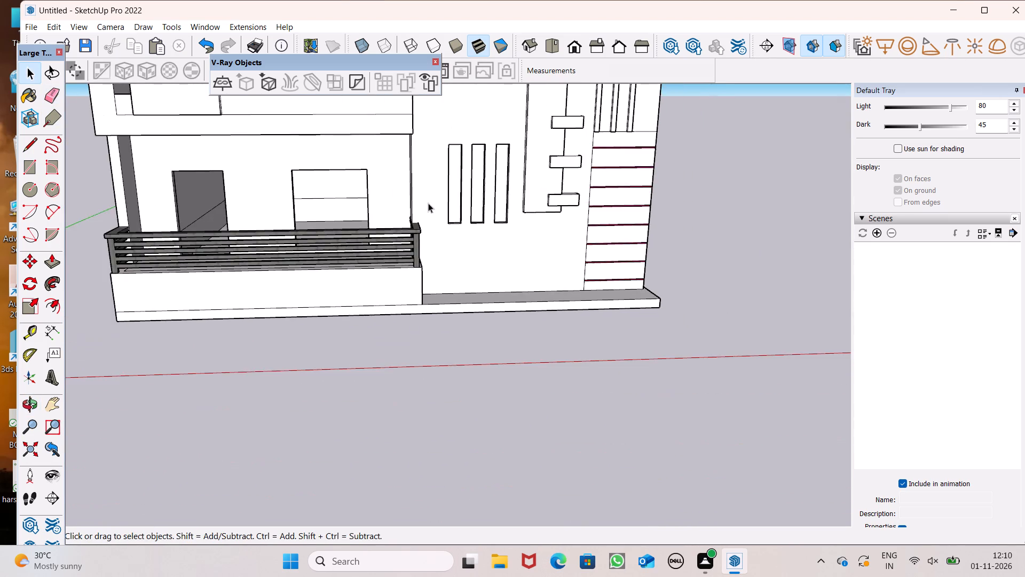
Draw an upright rectangle about 4' 5" by 6' standing free beside the front of the house.
scroll(428, 203, down, 4)
middle_drag(478, 290, 432, 244)
drag(35, 171, 40, 174)
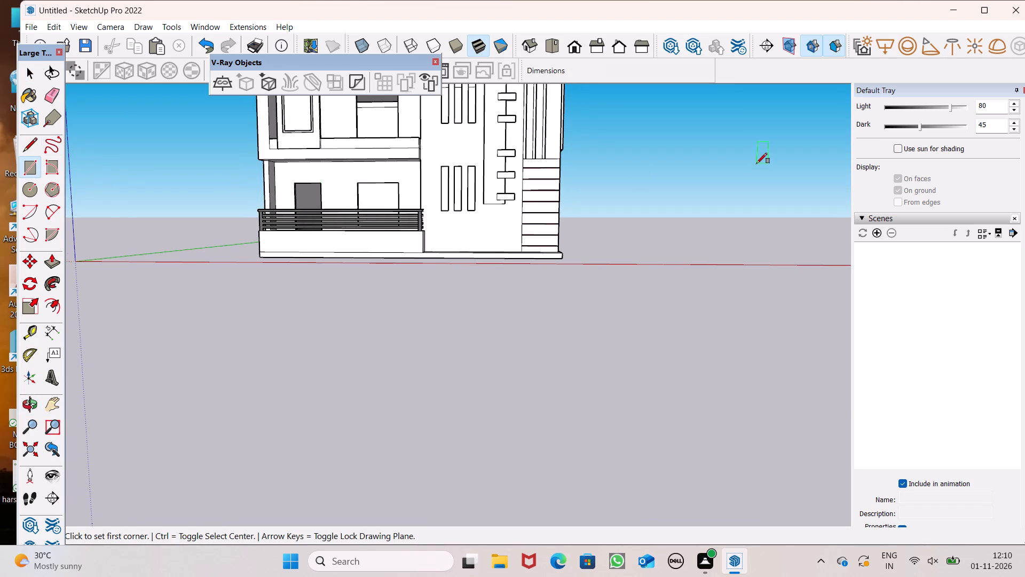
scroll(756, 163, down, 6)
scroll(762, 145, up, 6)
click(605, 185)
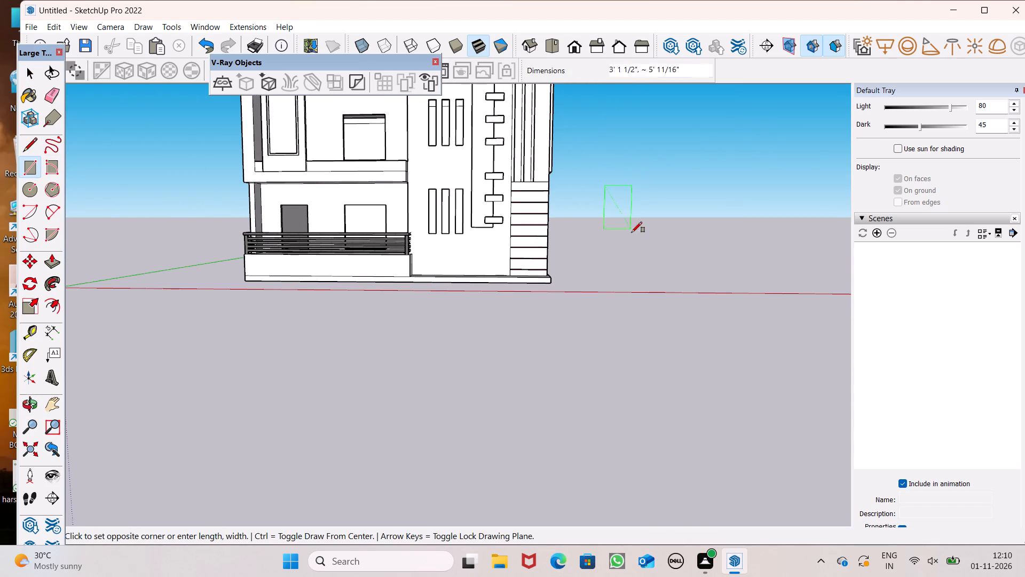
scroll(637, 251, up, 3)
click(642, 234)
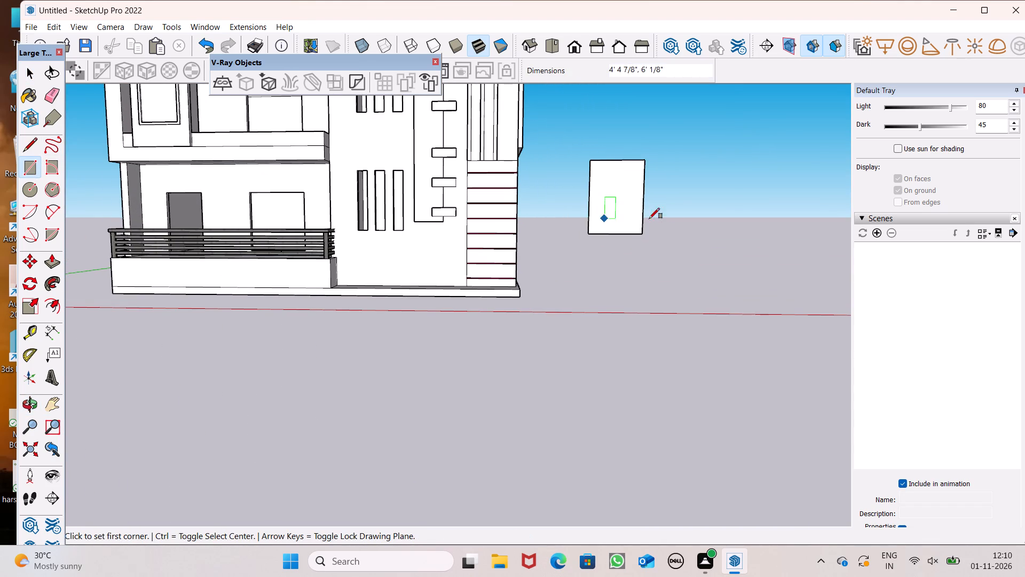
Offset the rectangle's outline inward by about 2 5/8" to form a window frame.
scroll(666, 218, up, 4)
scroll(654, 155, up, 1)
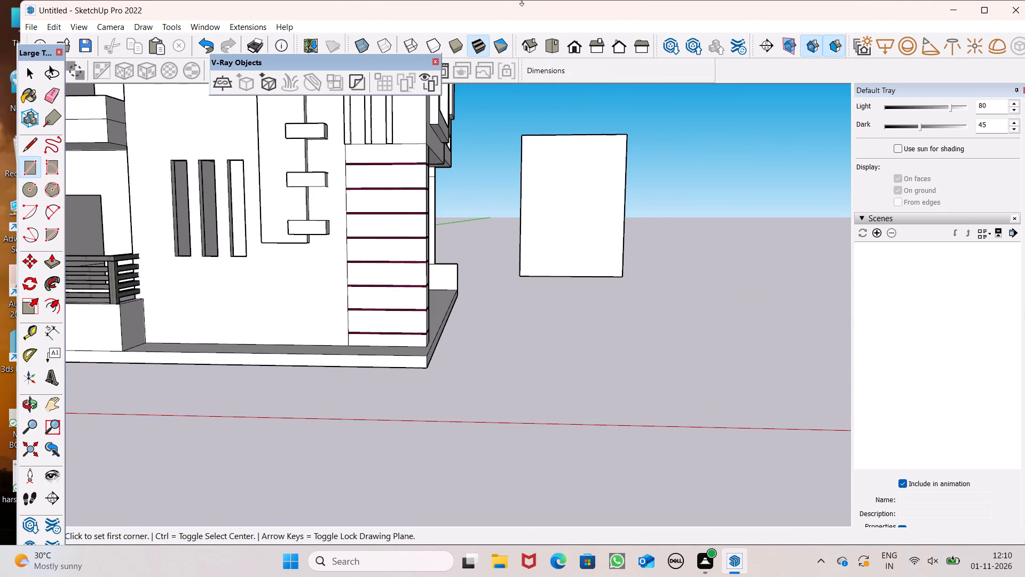
click(52, 314)
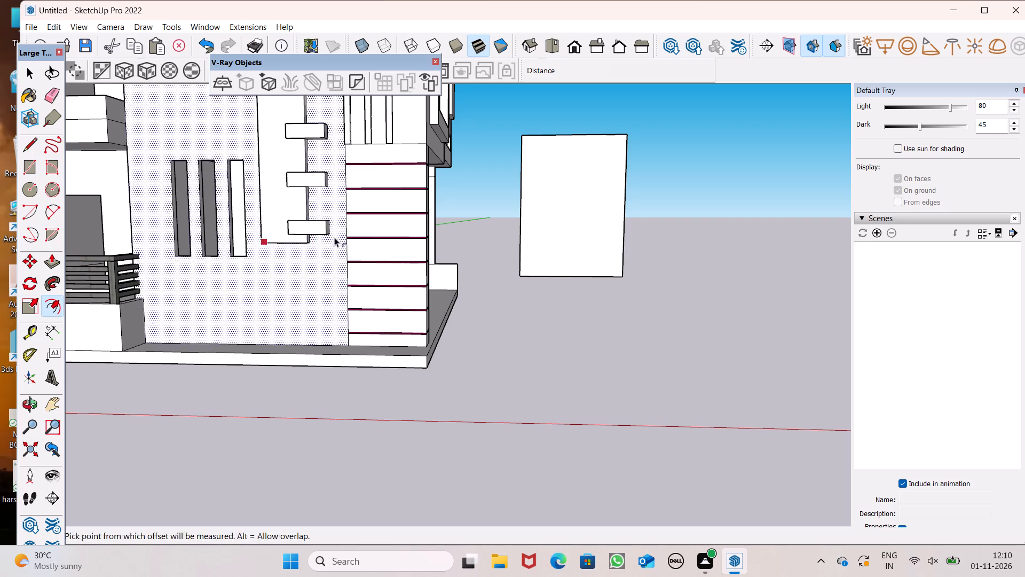
scroll(497, 192, up, 2)
scroll(527, 173, down, 3)
scroll(557, 140, up, 3)
click(552, 137)
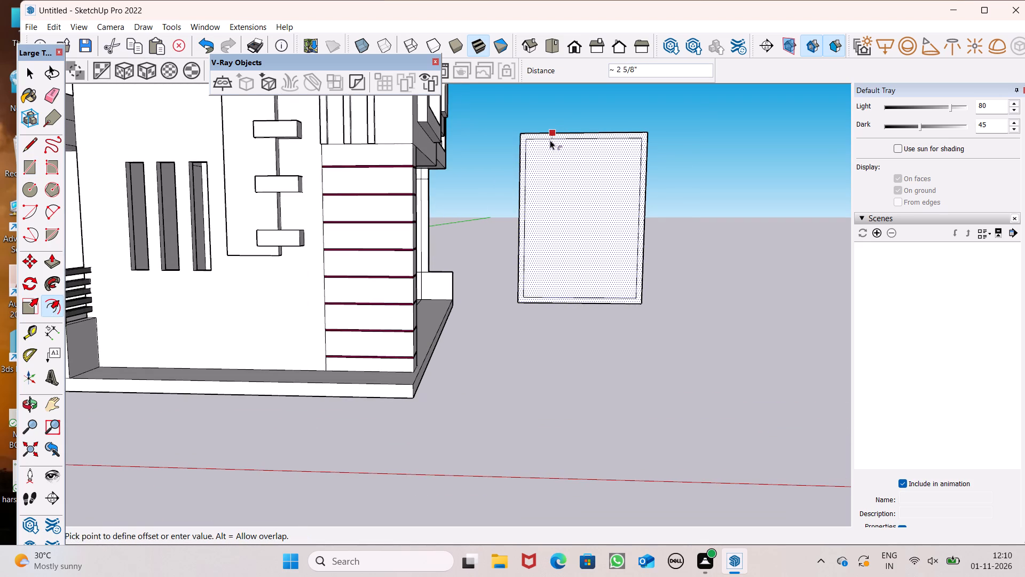
key(space)
click(520, 123)
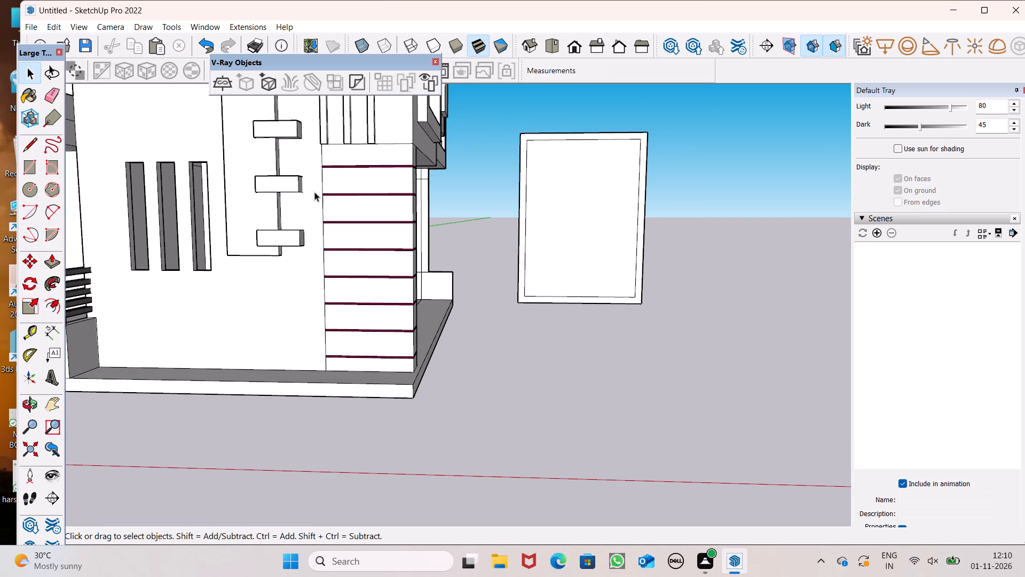
Draw a vertical mullion about 1 11/16" wide down the middle of the window frame's inner face, between its inner edges.
drag(33, 171, 36, 176)
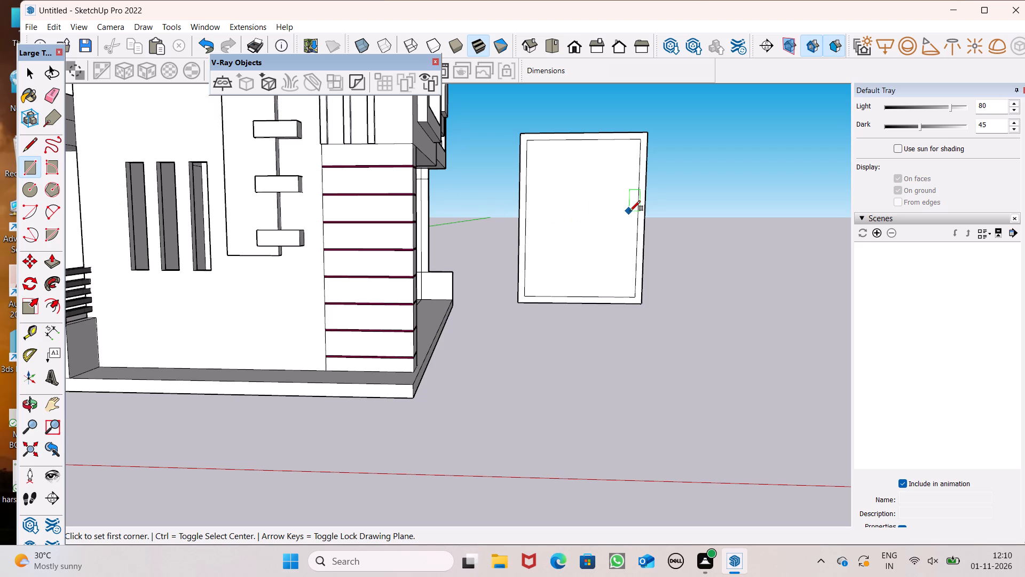
scroll(640, 199, up, 3)
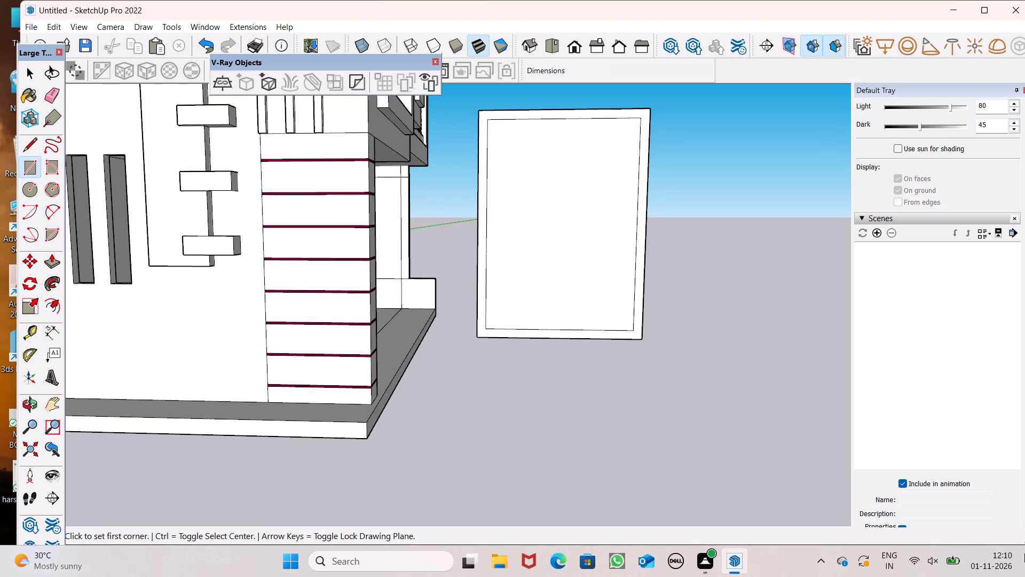
scroll(553, 124, up, 5)
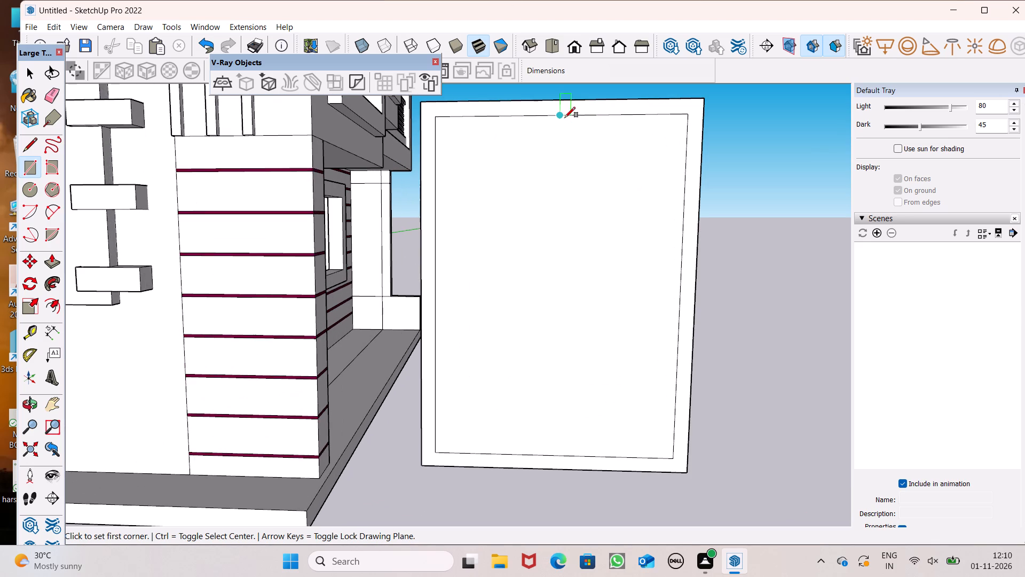
click(551, 115)
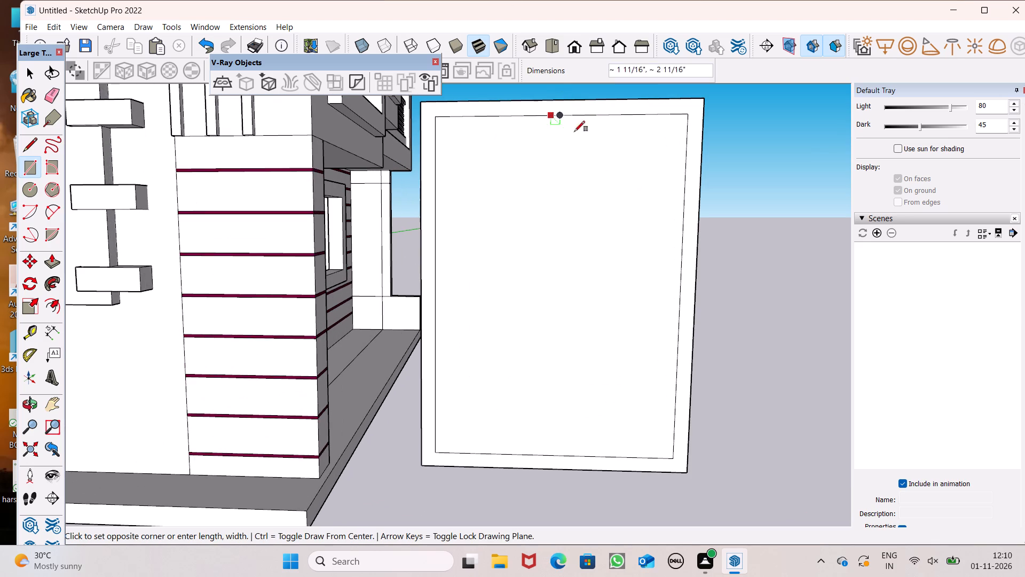
click(553, 455)
scroll(539, 435, down, 4)
key(space)
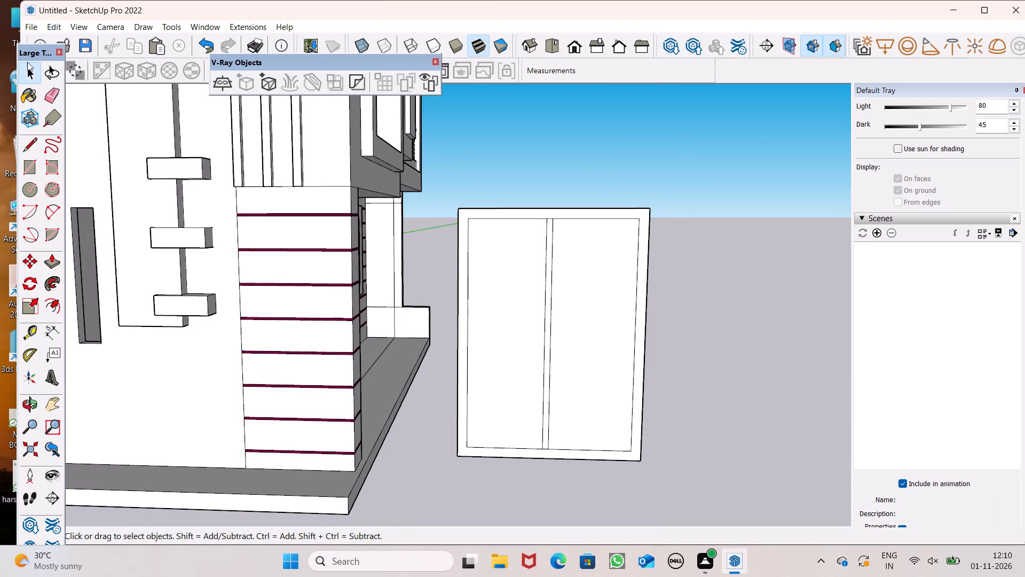
Erase the short edges at the mullion's top and bottom ends so it merges with the window frame.
click(57, 92)
scroll(511, 184, up, 4)
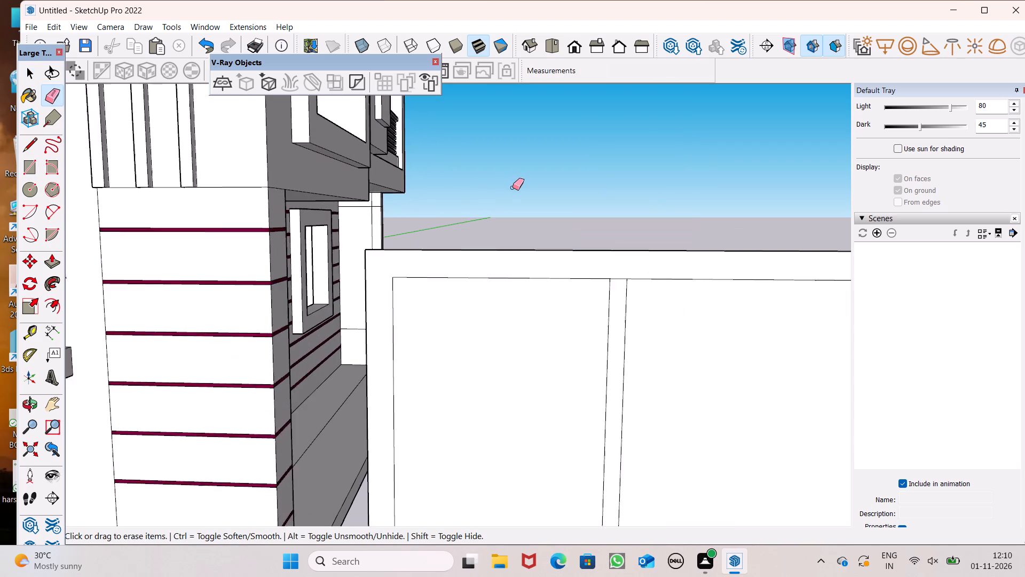
scroll(512, 188, up, 2)
scroll(514, 193, down, 4)
scroll(555, 229, up, 6)
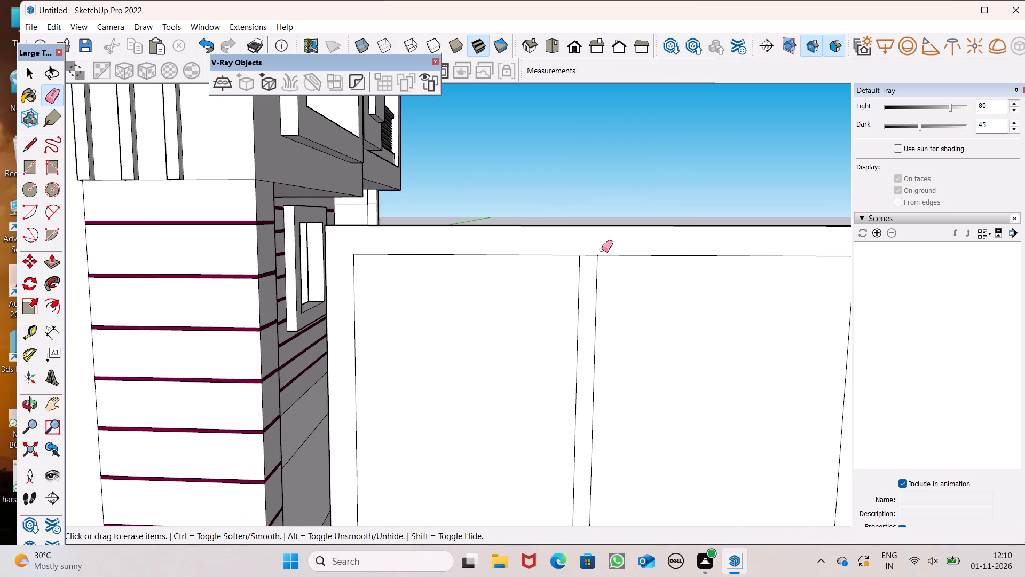
scroll(602, 249, up, 5)
click(588, 259)
scroll(559, 173, down, 6)
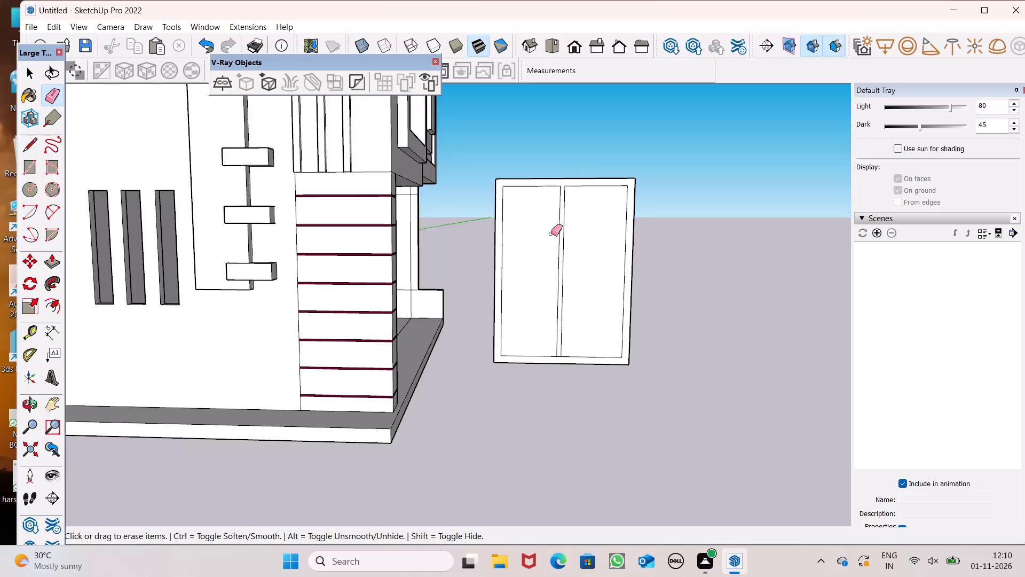
scroll(572, 364, up, 3)
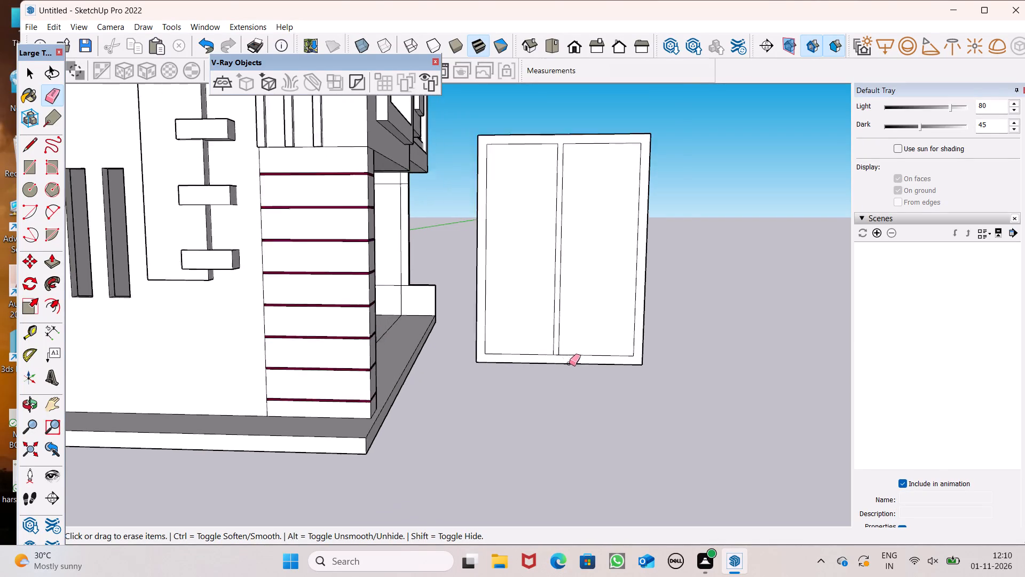
scroll(569, 363, up, 11)
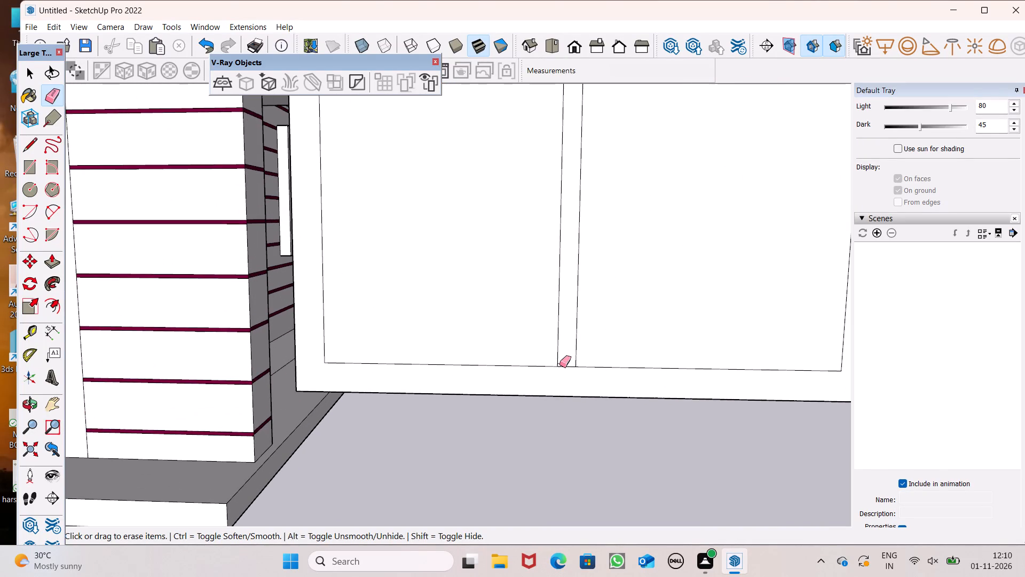
click(569, 365)
drag(565, 363, 567, 370)
scroll(540, 344, down, 5)
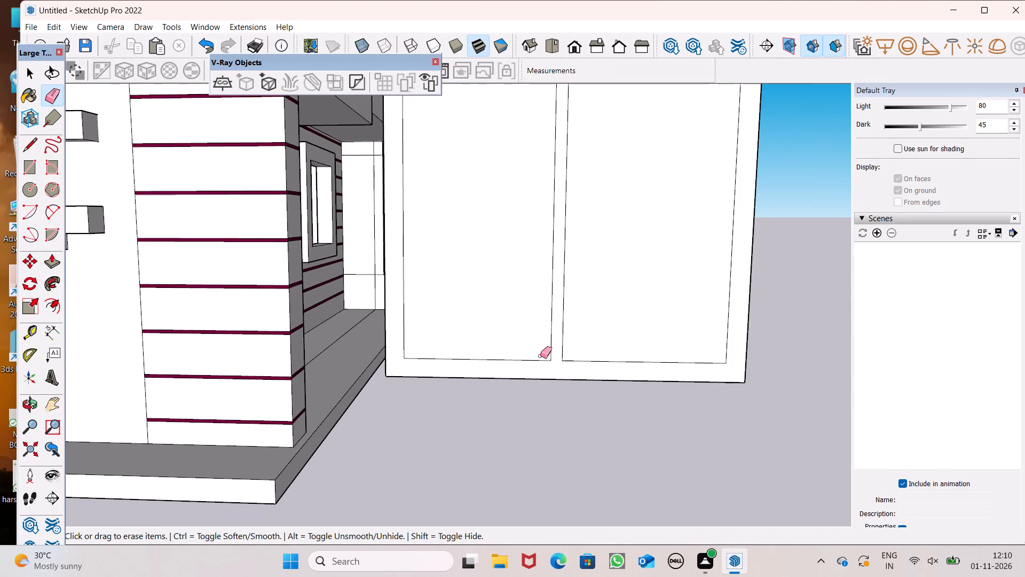
scroll(542, 357, down, 5)
Paint both window panes with Translucent Glass Gray from the Glass and Mirrors materials.
scroll(996, 136, up, 2)
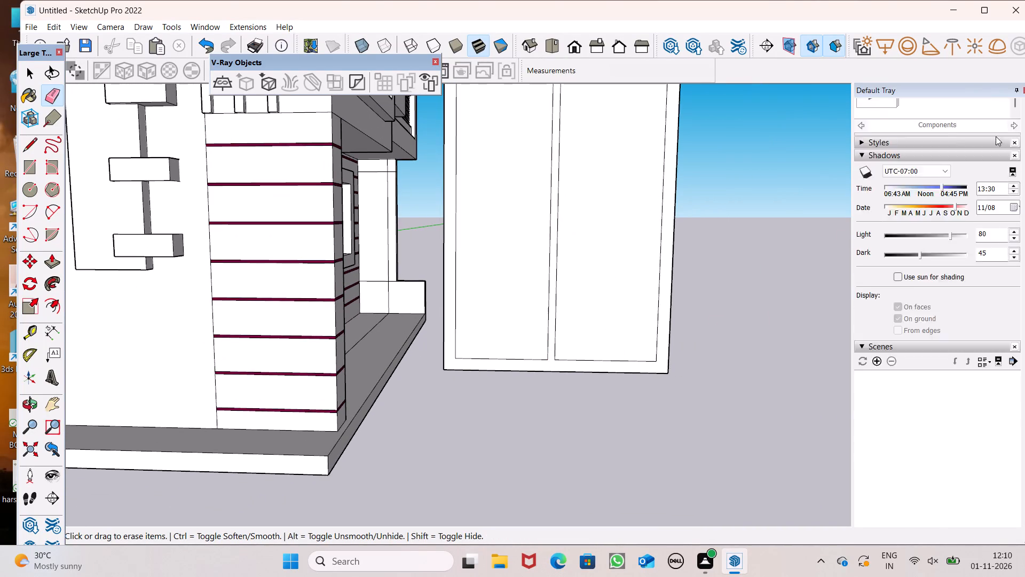
scroll(996, 136, up, 2)
scroll(964, 287, down, 11)
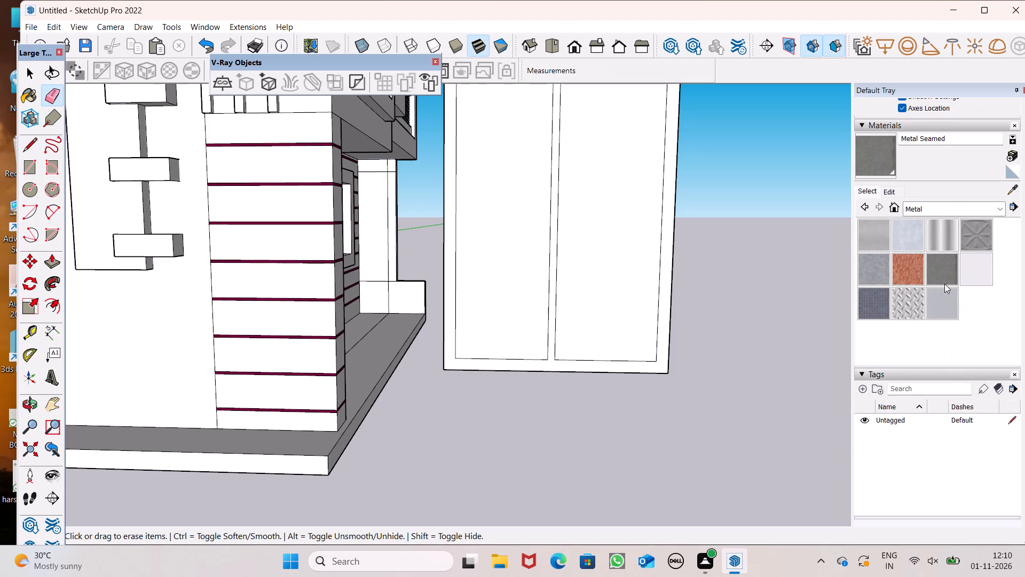
click(955, 201)
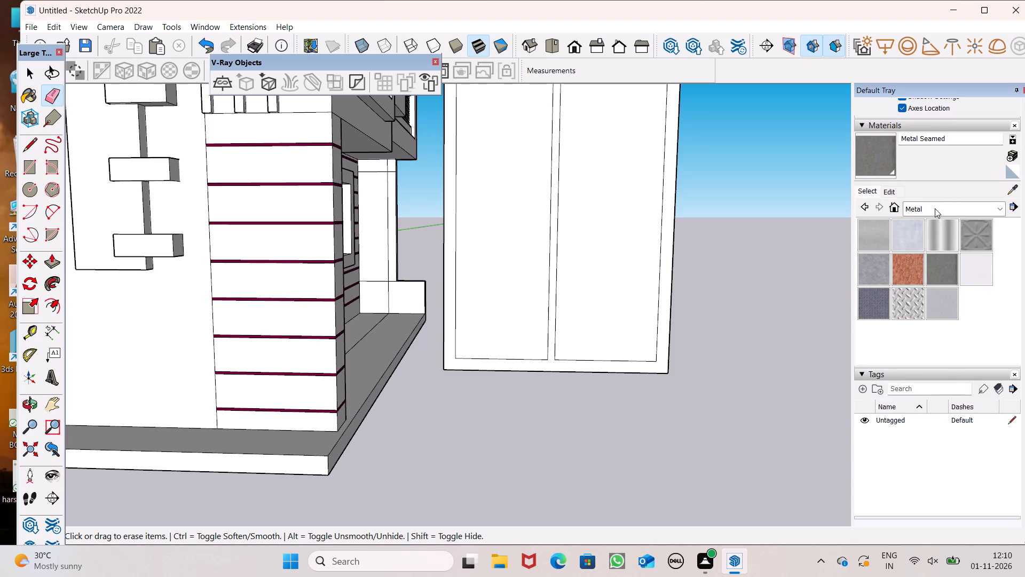
click(935, 208)
click(967, 275)
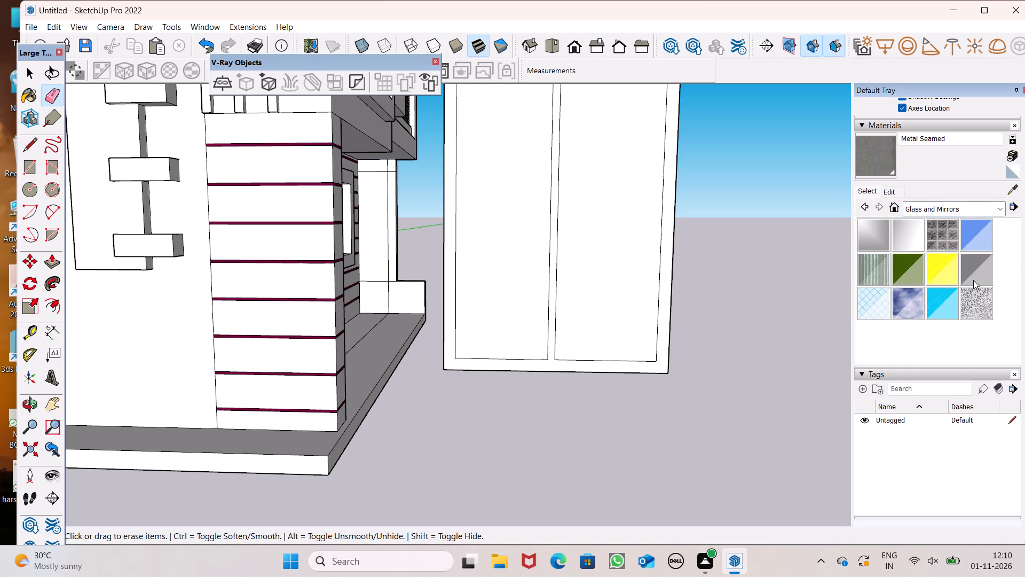
click(971, 276)
click(619, 278)
click(519, 277)
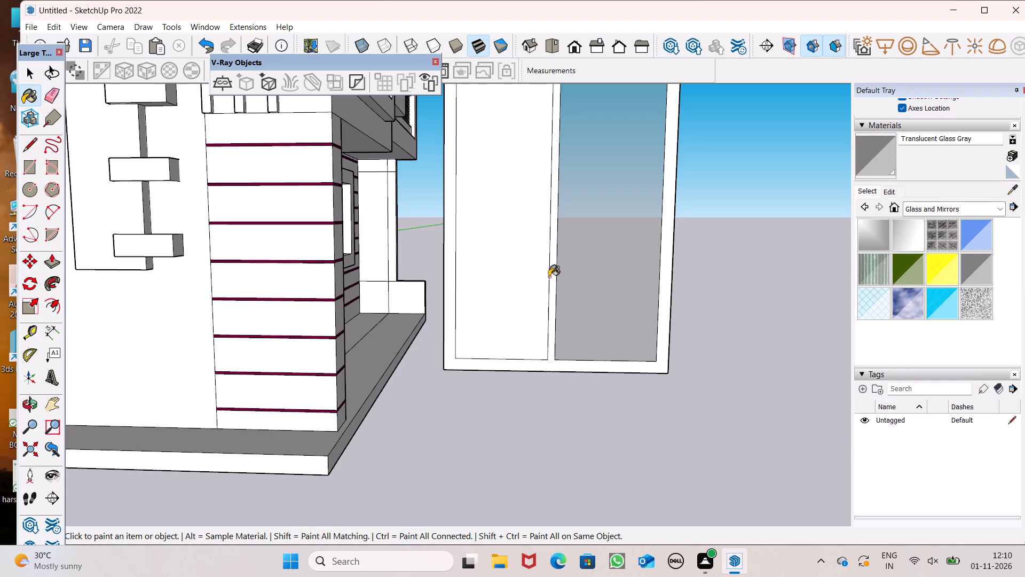
key(space)
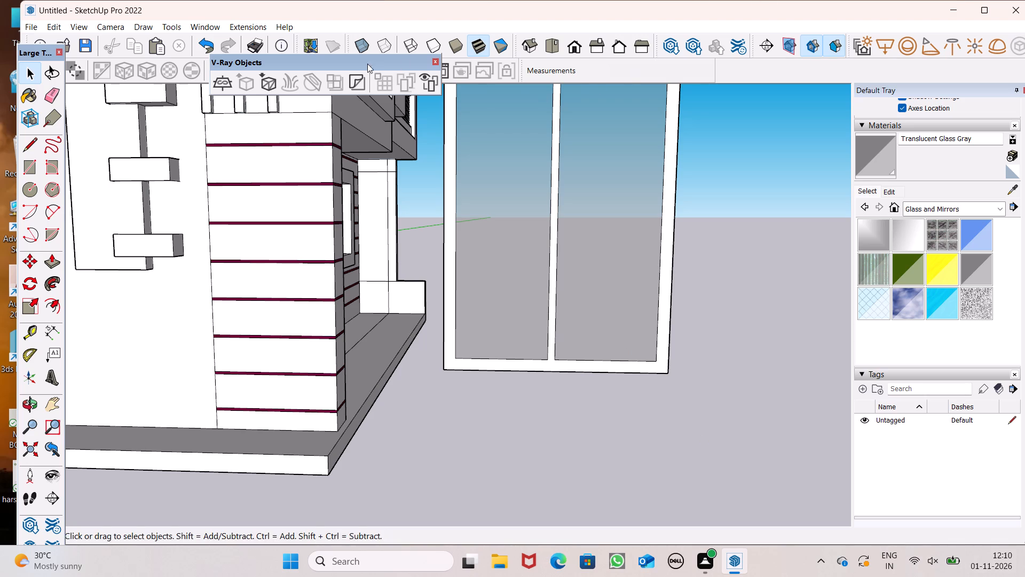
Draw a second upright rectangle 4' wide by 7' high beside the glazed window.
scroll(648, 214, down, 11)
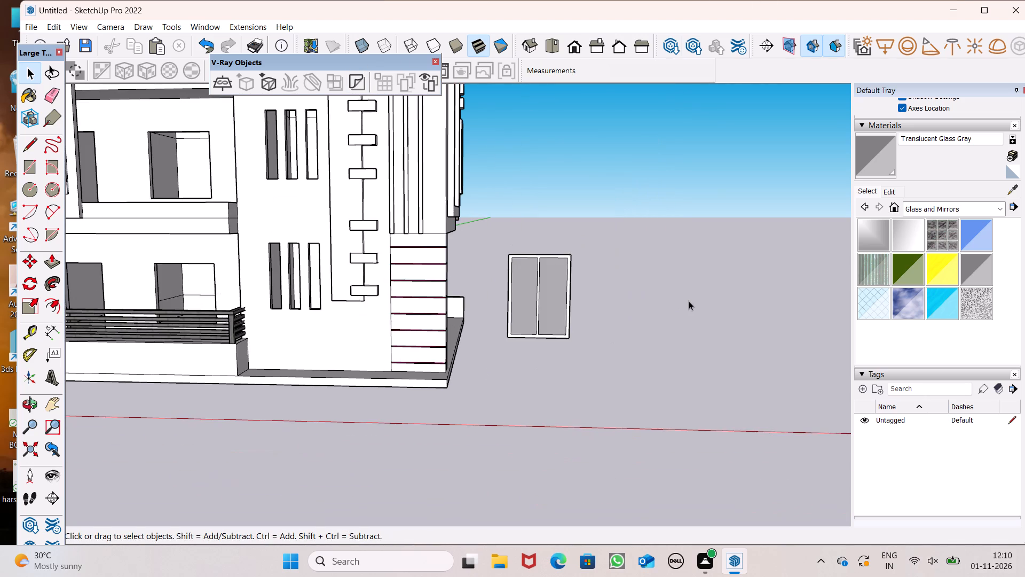
scroll(689, 301, up, 5)
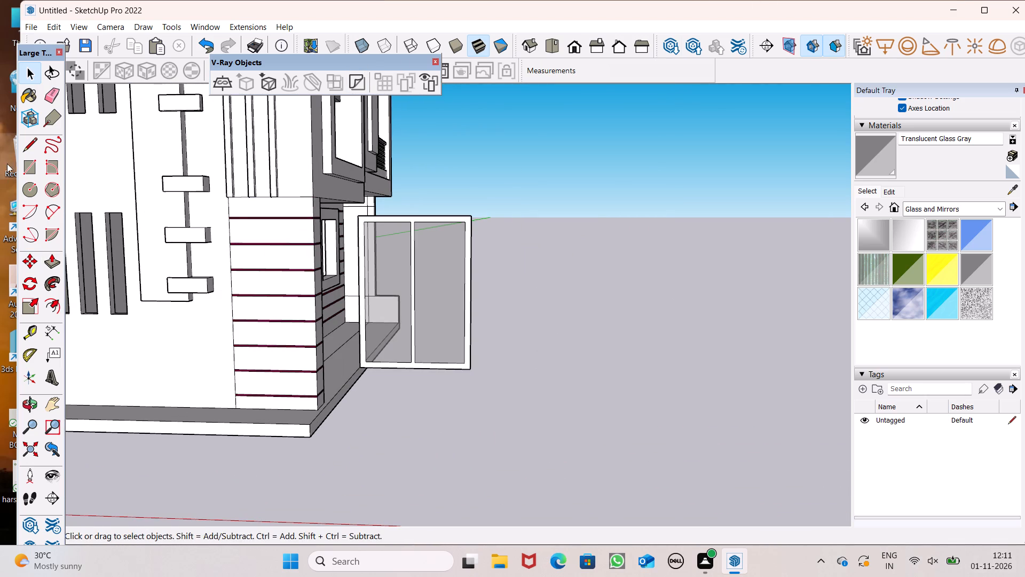
click(25, 165)
scroll(334, 270, down, 1)
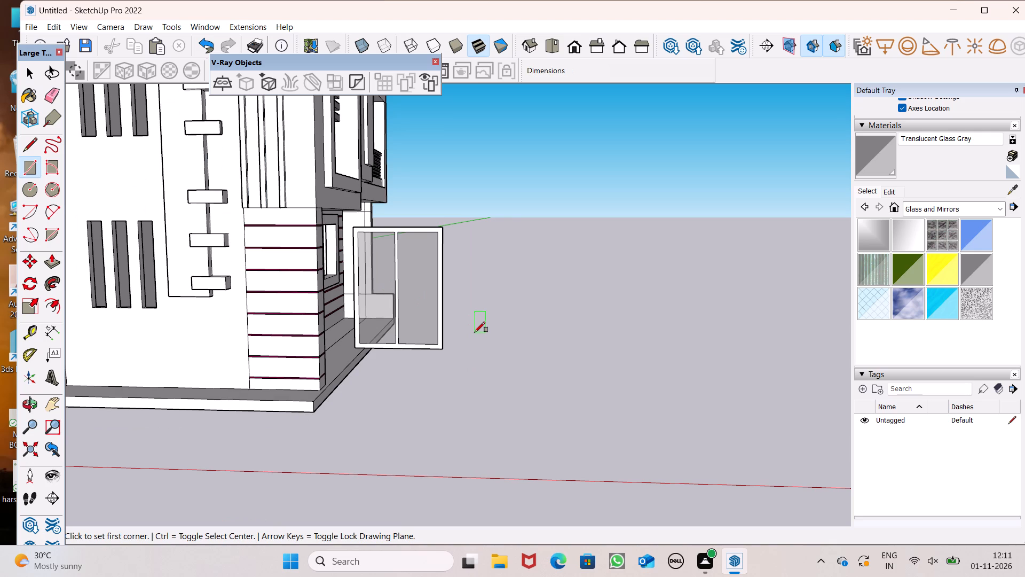
middle_click(507, 299)
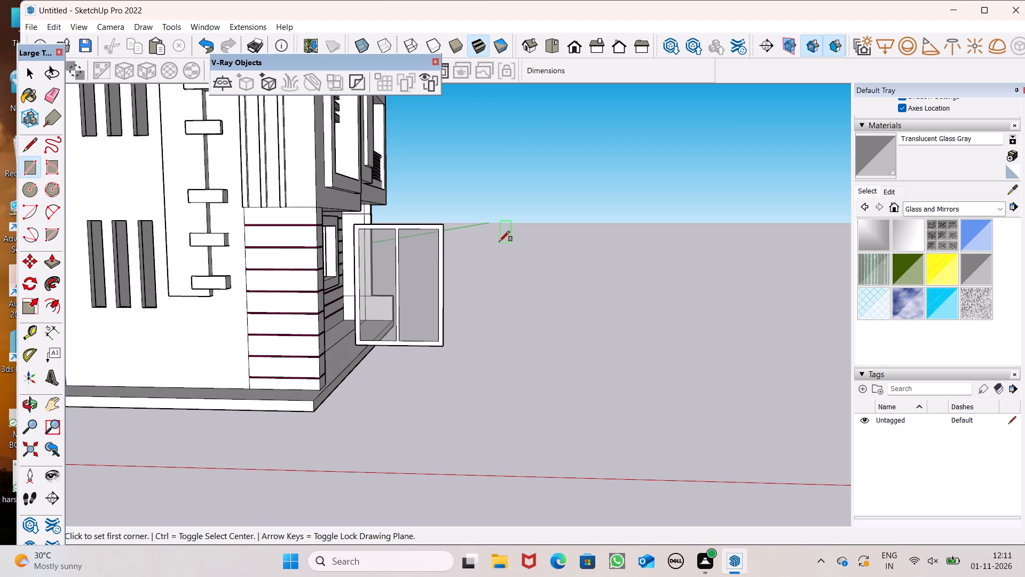
click(499, 237)
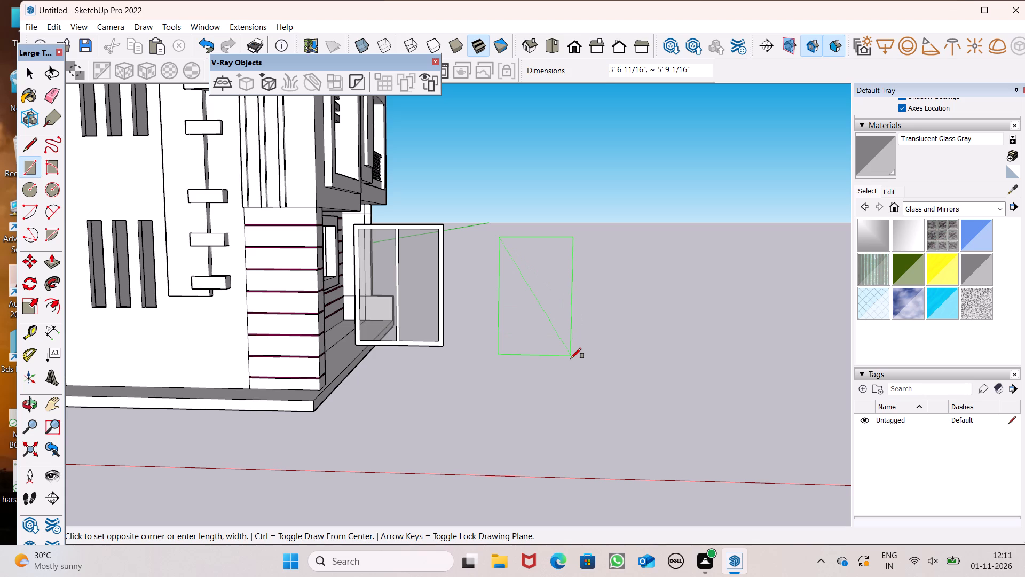
text(4',7')
key(Return)
key(space)
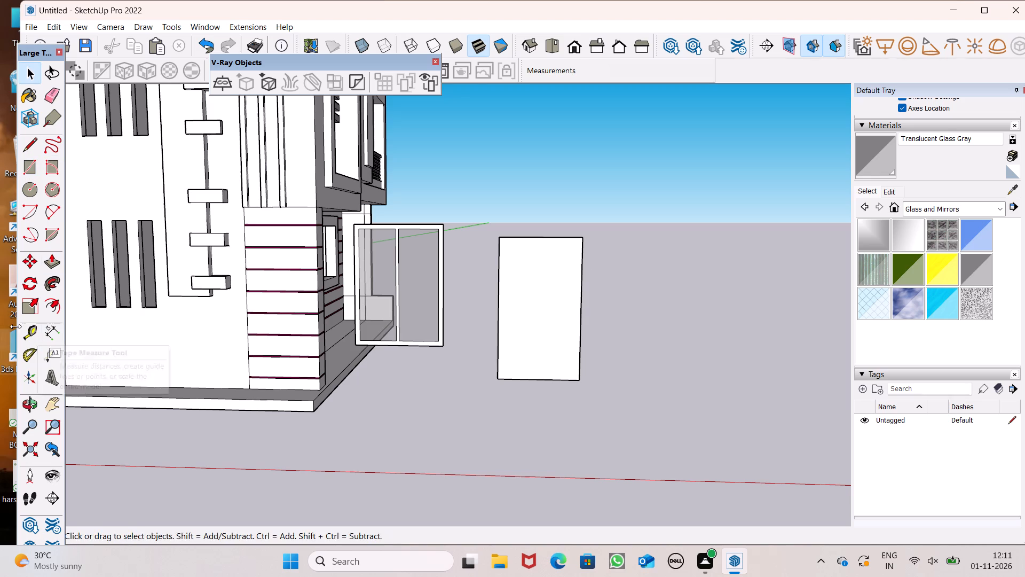
Offset the outline of the 4' by 7' rectangle slightly inward to form a narrow frame.
click(56, 314)
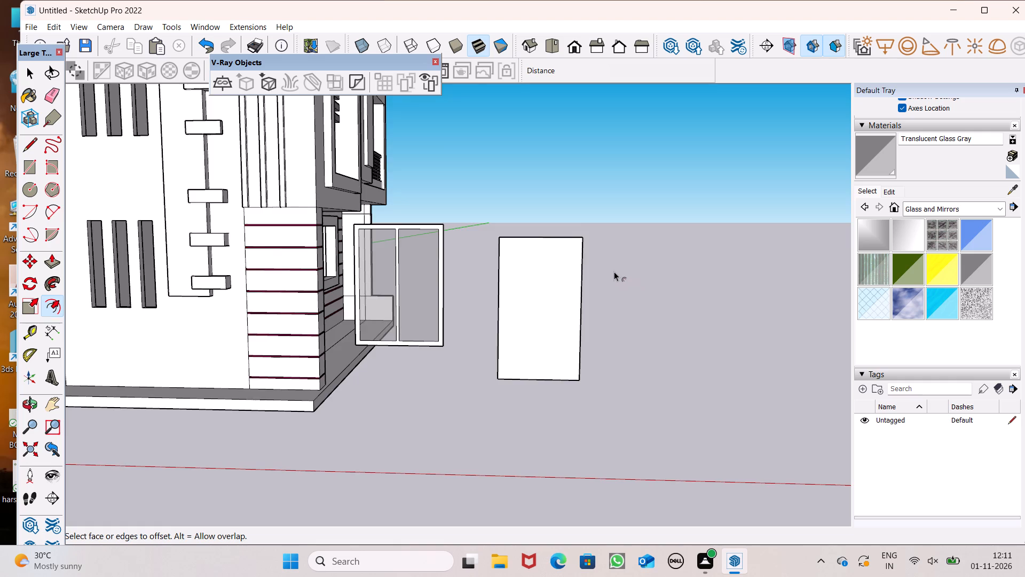
scroll(606, 268, up, 4)
scroll(464, 245, down, 3)
drag(462, 245, 461, 249)
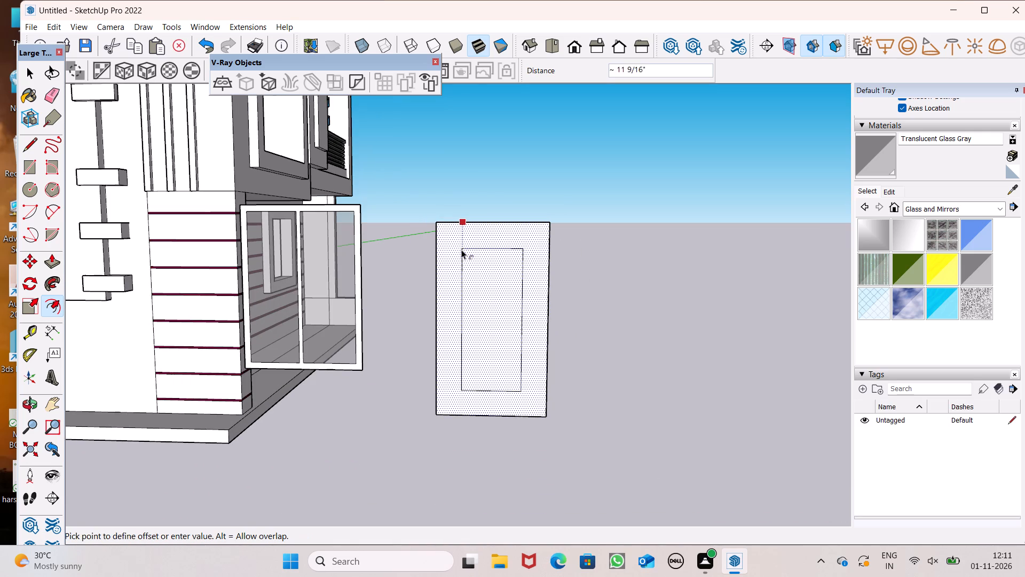
drag(461, 249, 450, 230)
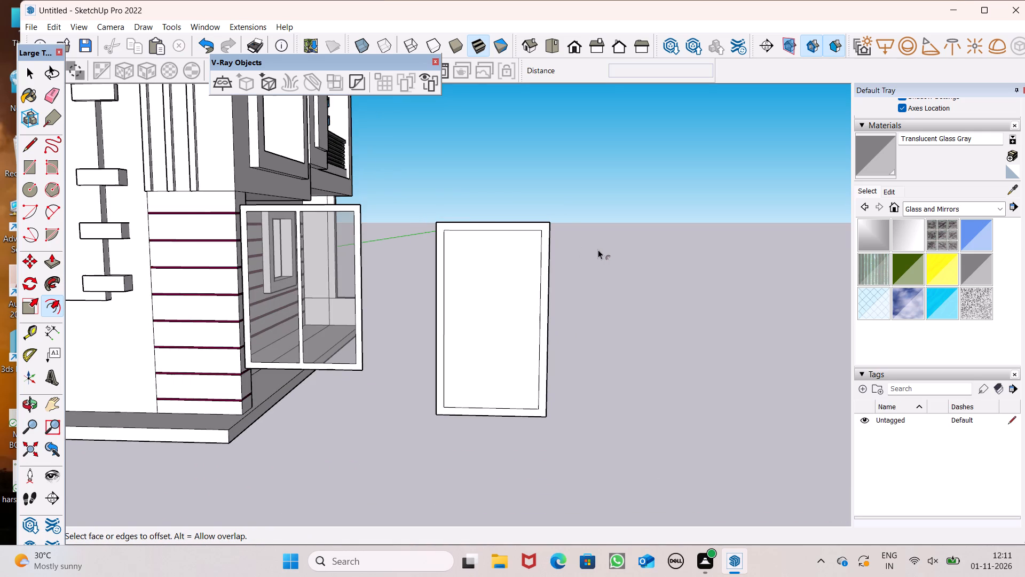
key(space)
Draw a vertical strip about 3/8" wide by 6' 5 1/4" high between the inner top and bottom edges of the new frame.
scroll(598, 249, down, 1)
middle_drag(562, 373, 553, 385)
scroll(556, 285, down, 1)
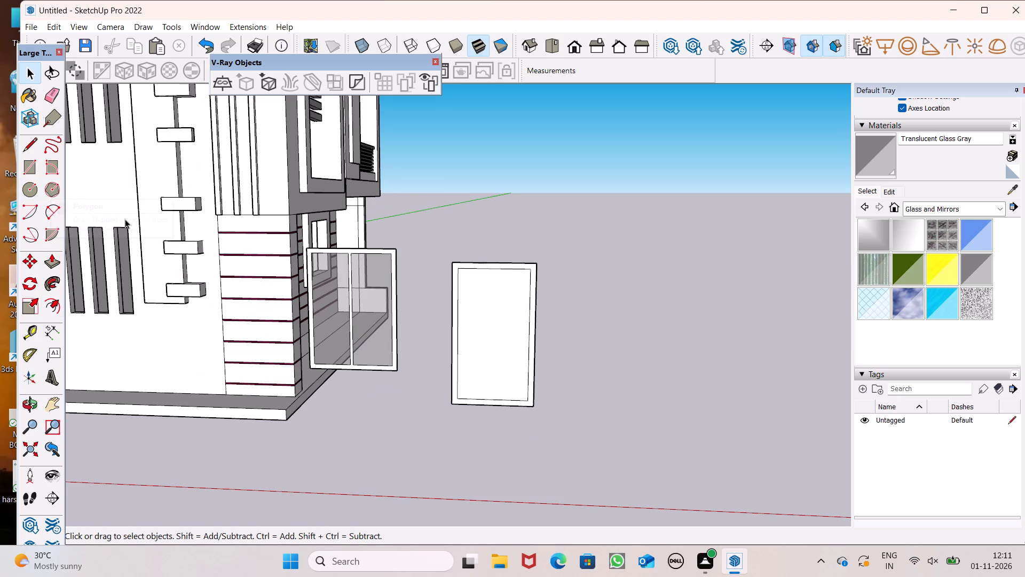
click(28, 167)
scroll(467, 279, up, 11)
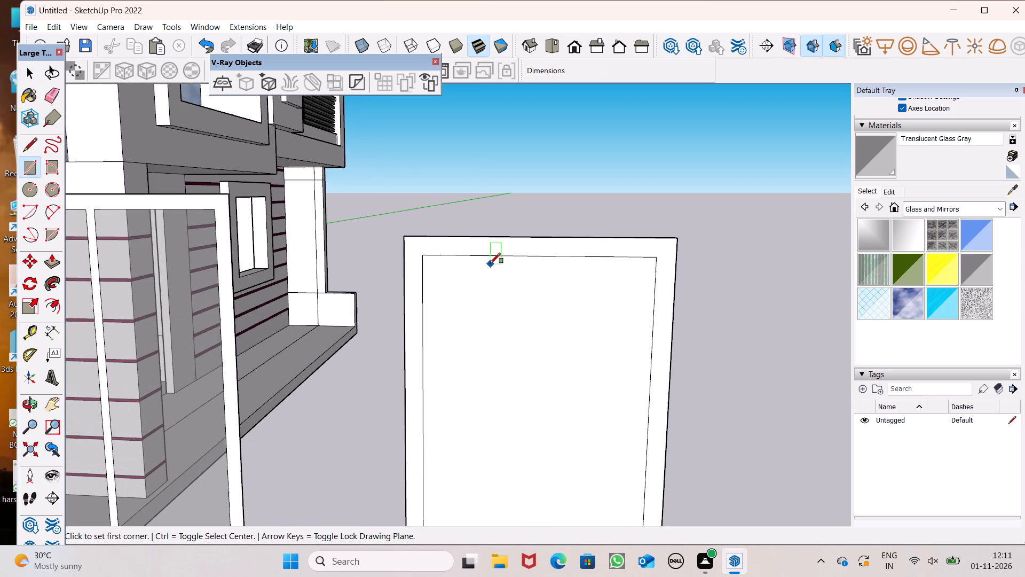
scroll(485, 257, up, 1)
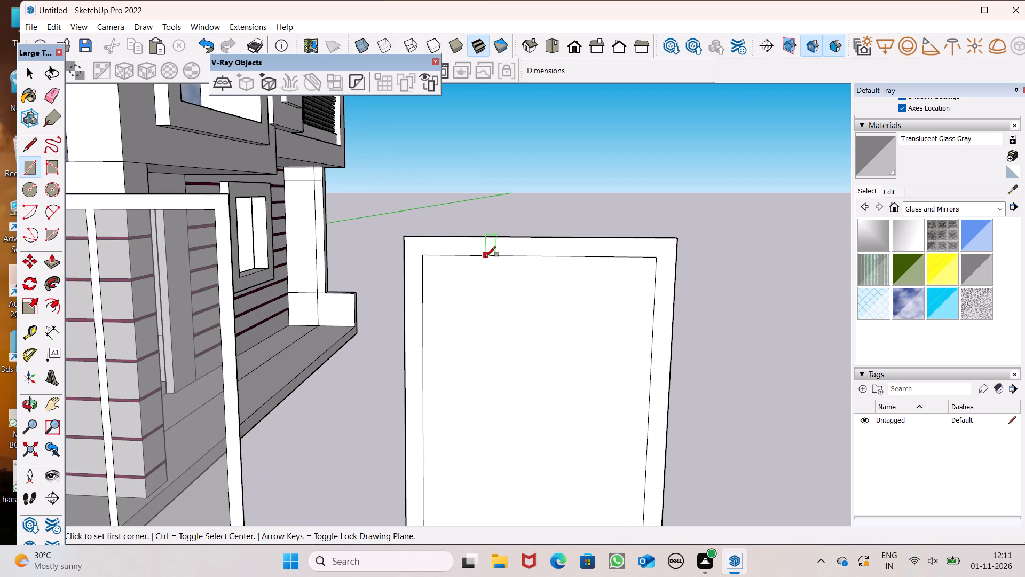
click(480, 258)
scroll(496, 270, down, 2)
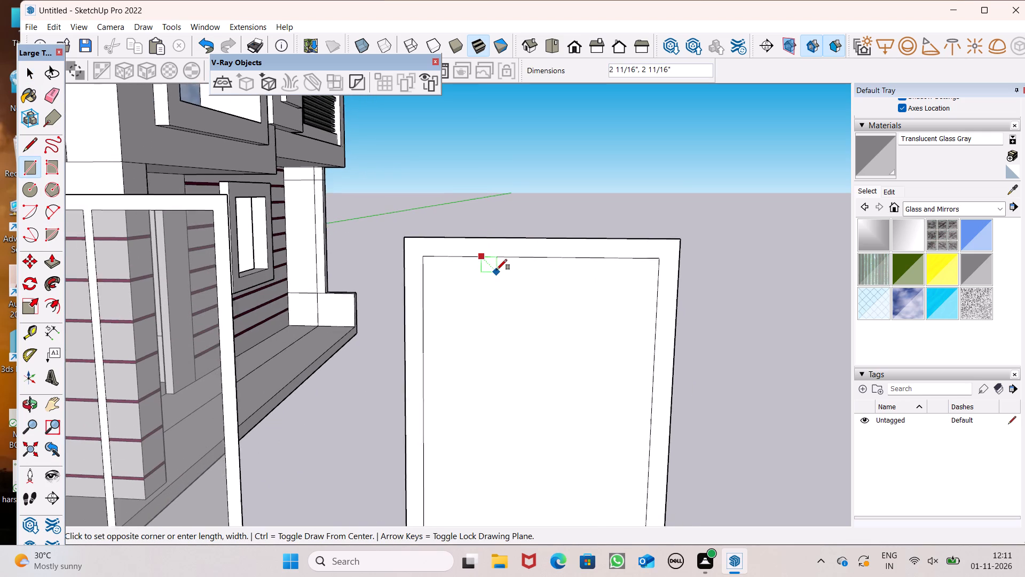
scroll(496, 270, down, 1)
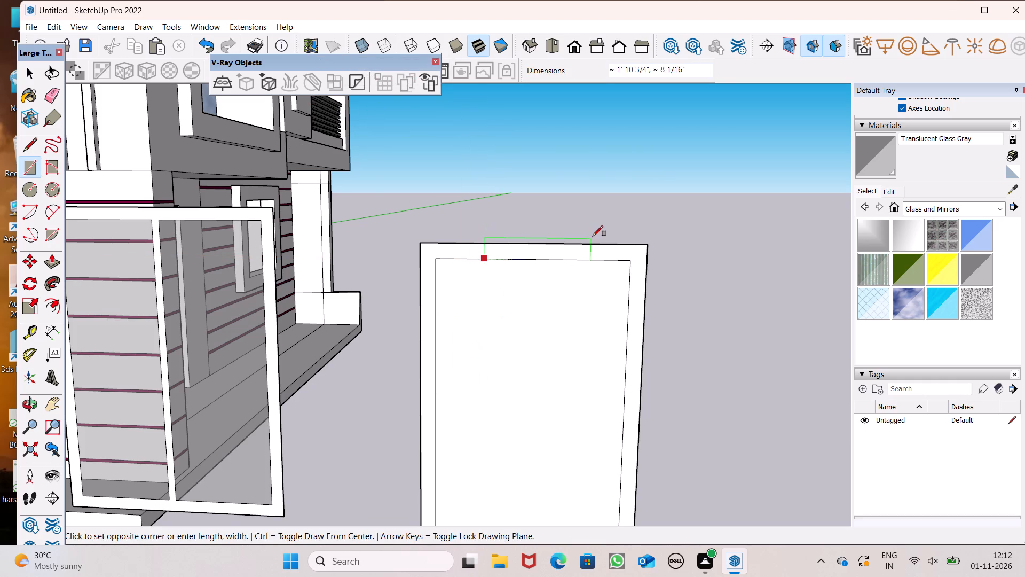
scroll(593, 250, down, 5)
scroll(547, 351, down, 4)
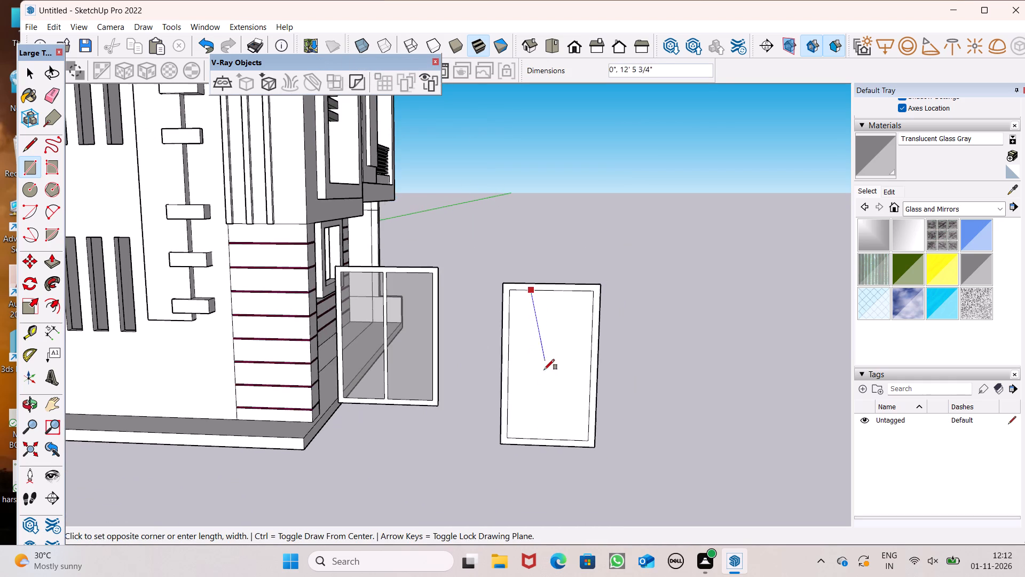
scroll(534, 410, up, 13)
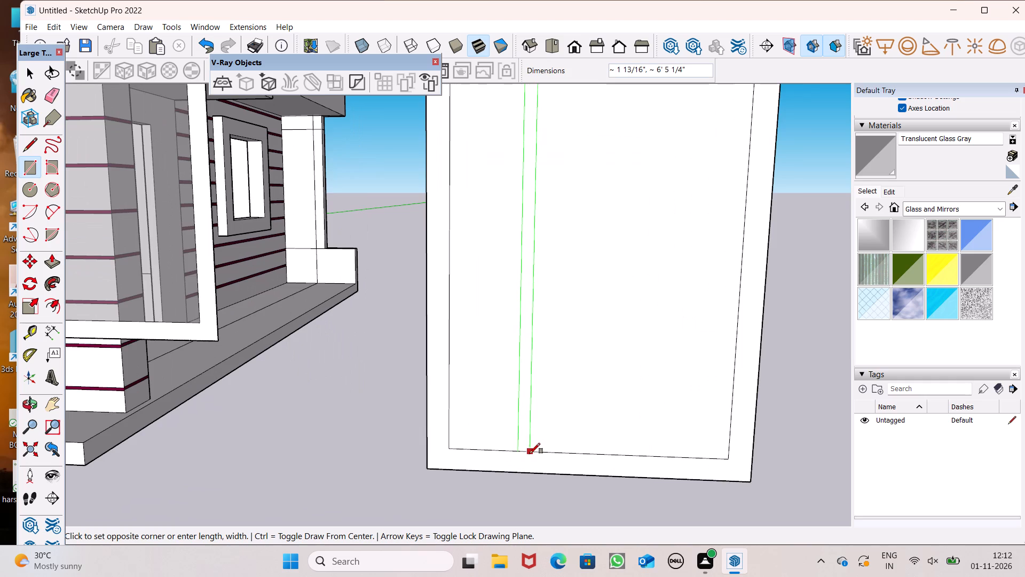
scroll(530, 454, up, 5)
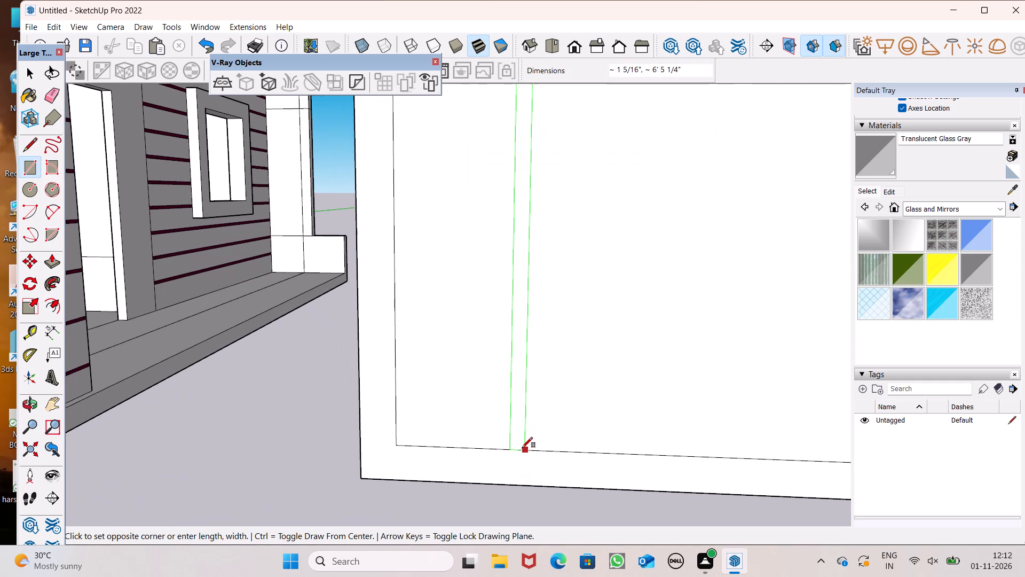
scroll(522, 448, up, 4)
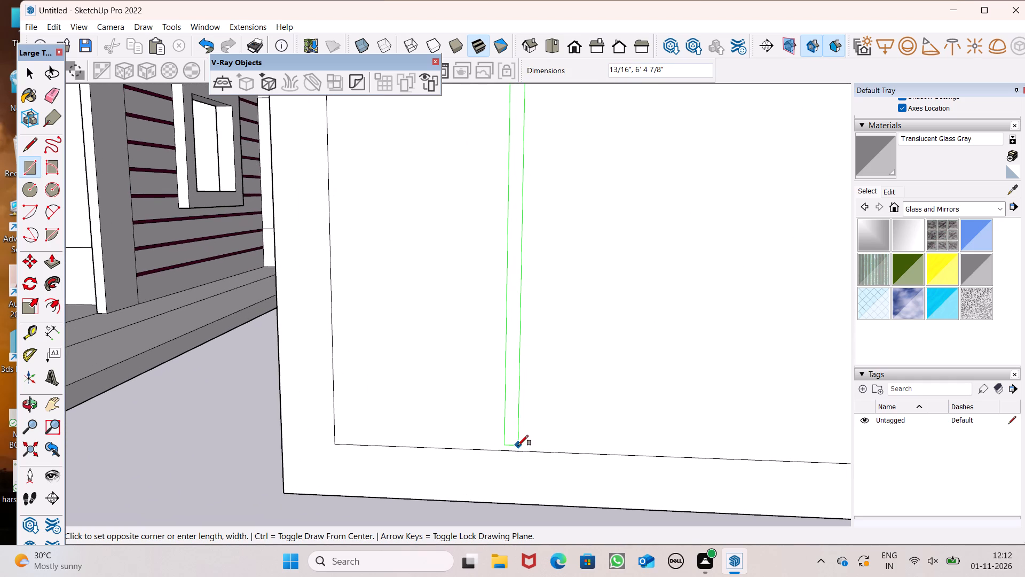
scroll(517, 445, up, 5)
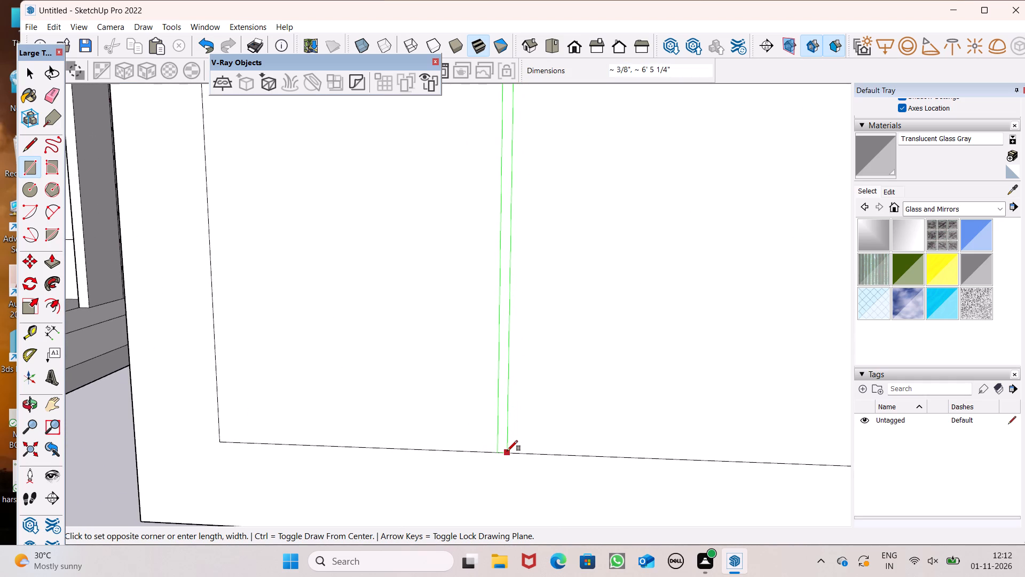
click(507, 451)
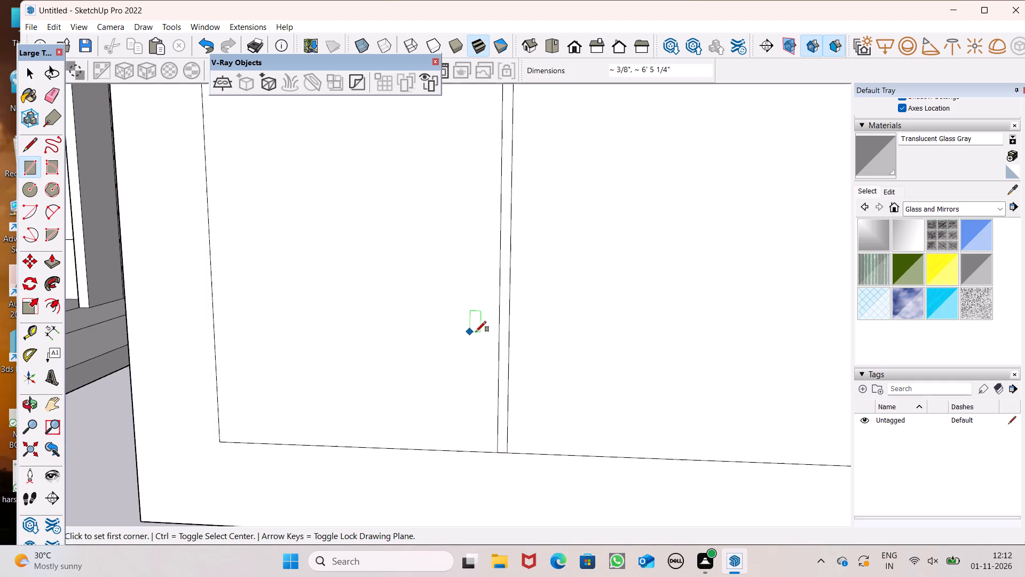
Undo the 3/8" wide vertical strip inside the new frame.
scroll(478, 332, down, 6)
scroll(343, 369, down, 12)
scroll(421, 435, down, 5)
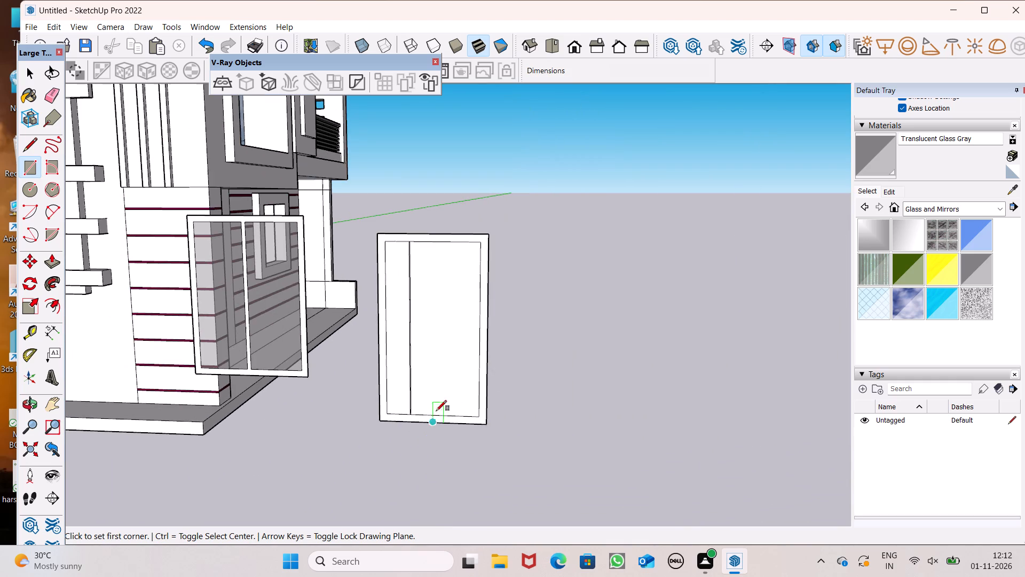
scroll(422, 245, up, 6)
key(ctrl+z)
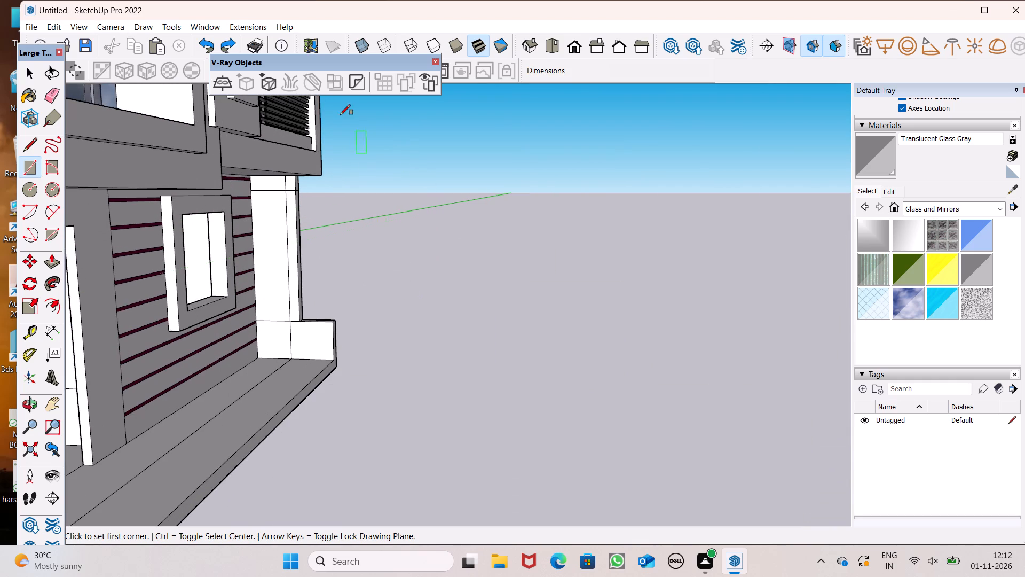
Draw a wider vertical mullion strip about 6' 5 1/4" high, off-centre between the frame's inner top and bottom edges.
scroll(336, 103, down, 5)
scroll(352, 299, up, 7)
scroll(357, 217, up, 6)
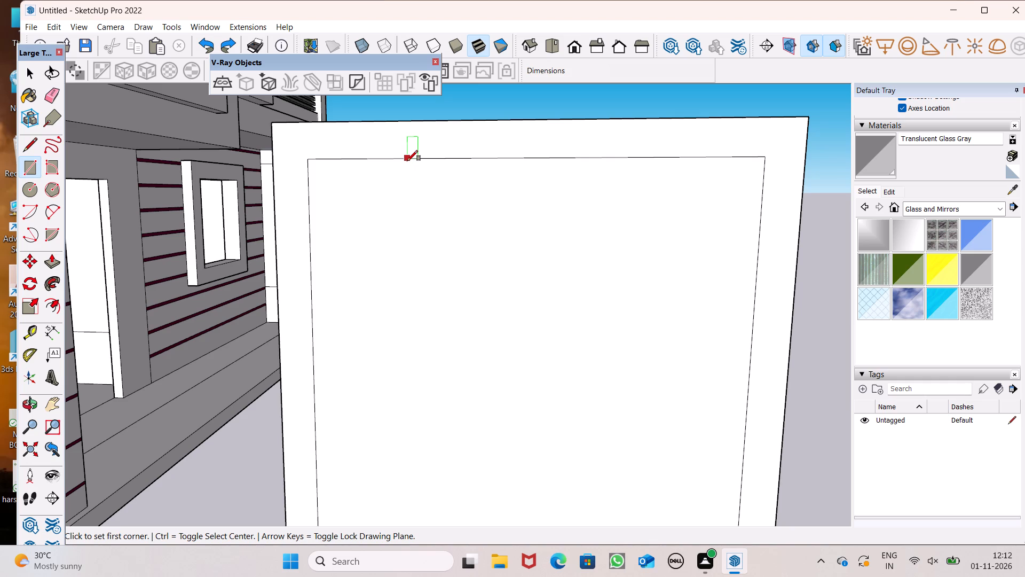
drag(407, 161, 408, 166)
scroll(440, 195, down, 12)
scroll(439, 264, down, 4)
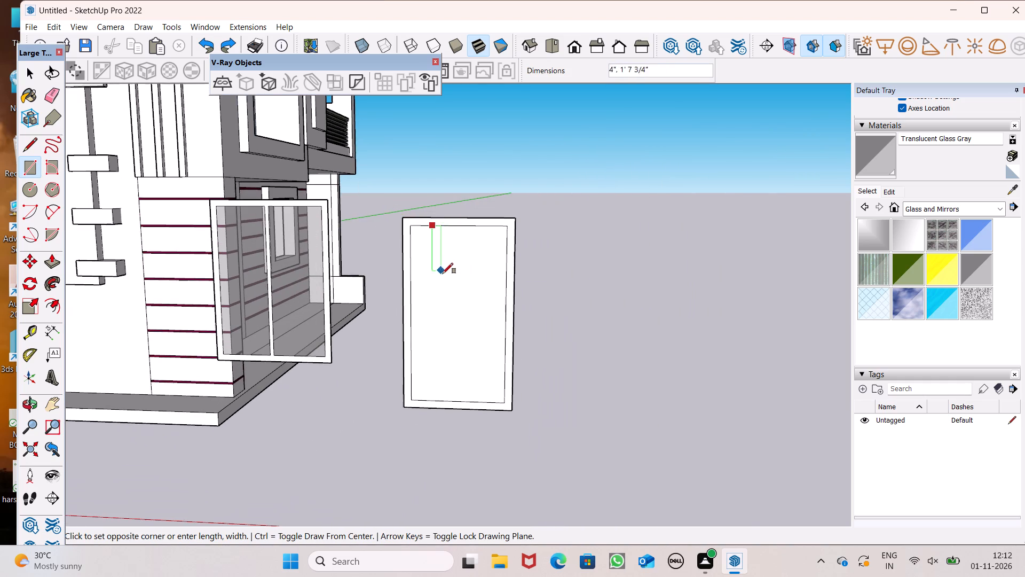
scroll(439, 418, up, 15)
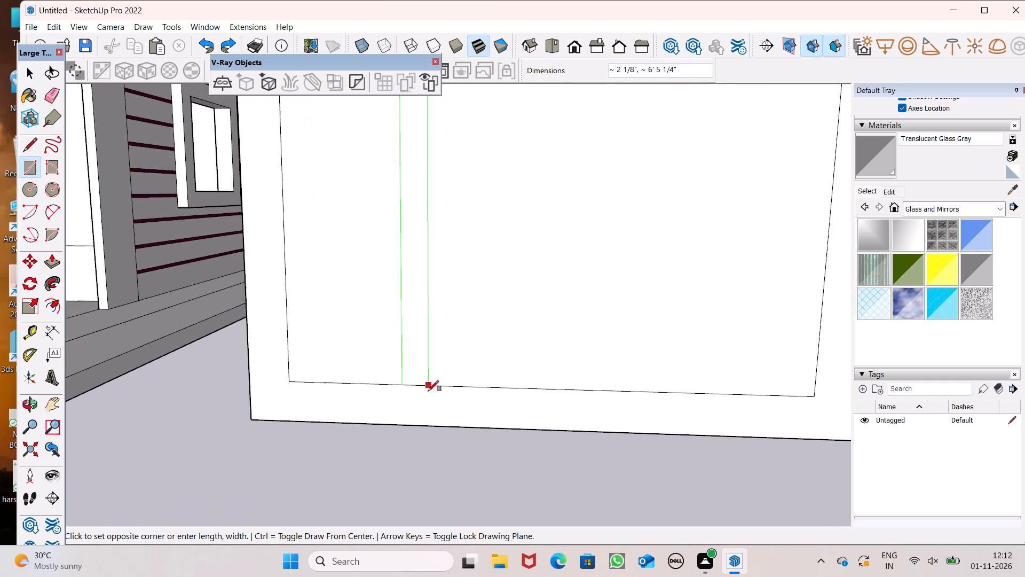
click(419, 387)
Draw a narrow horizontal bar about 2' 6 3/8" long near the top of the wider pane, from mullion to frame.
scroll(439, 451, down, 7)
scroll(443, 301, up, 1)
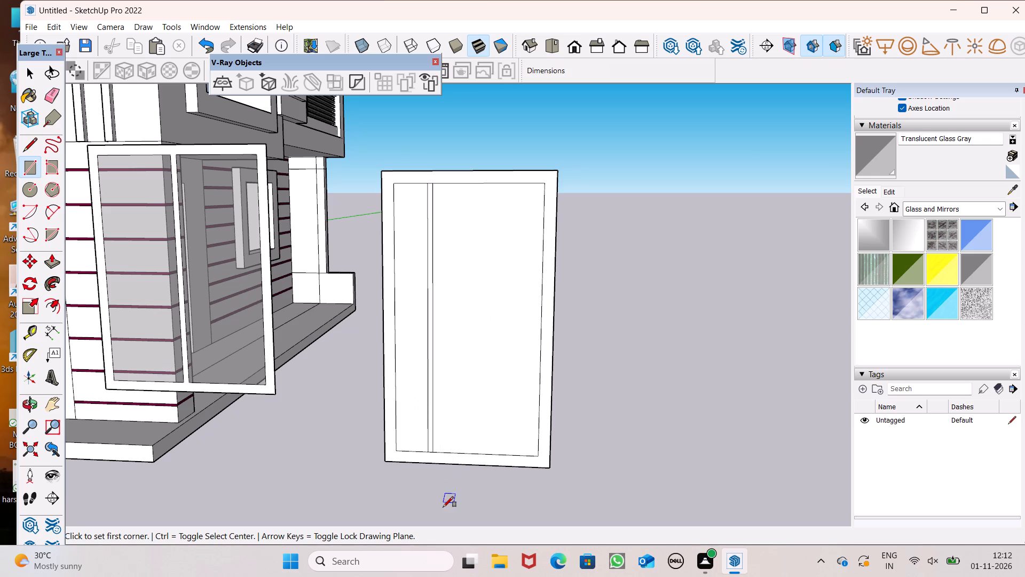
scroll(471, 202, up, 2)
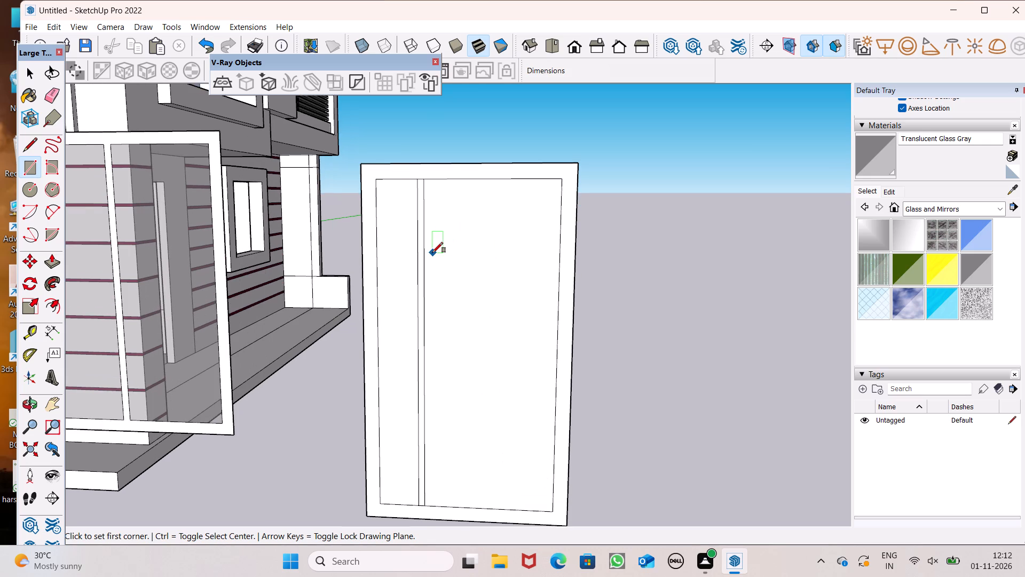
scroll(422, 237, up, 1)
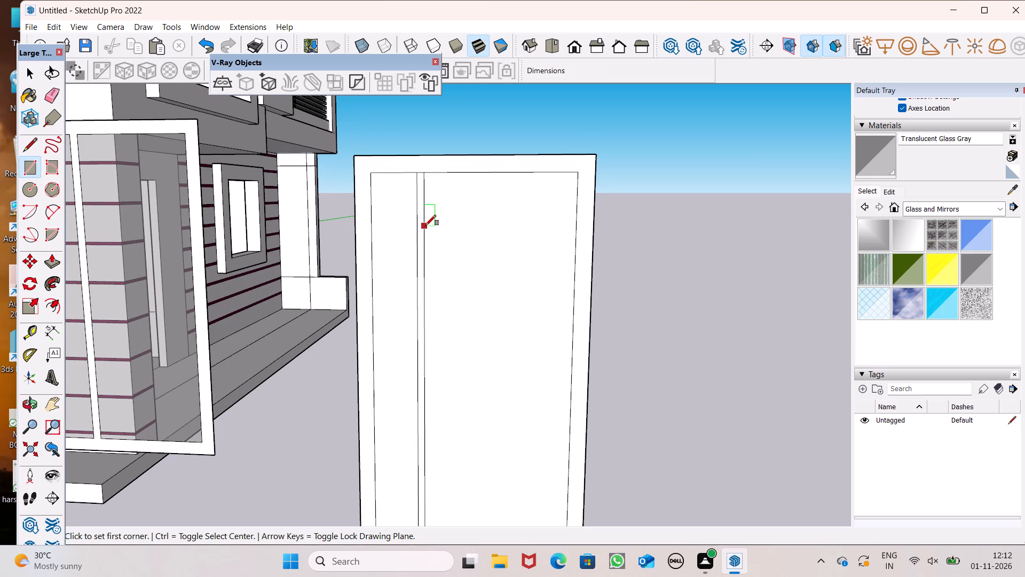
click(425, 225)
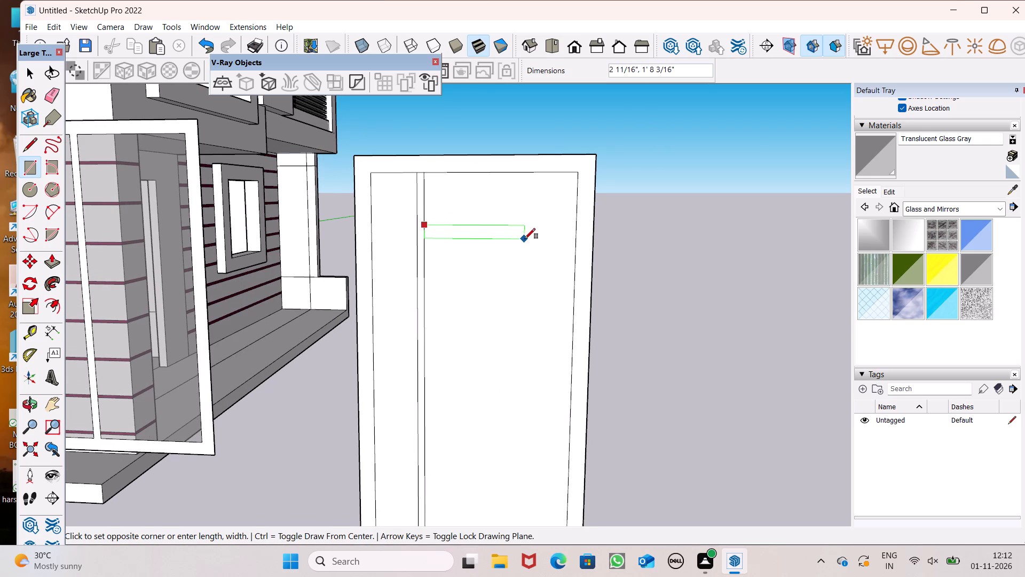
scroll(536, 236, up, 5)
scroll(582, 237, up, 3)
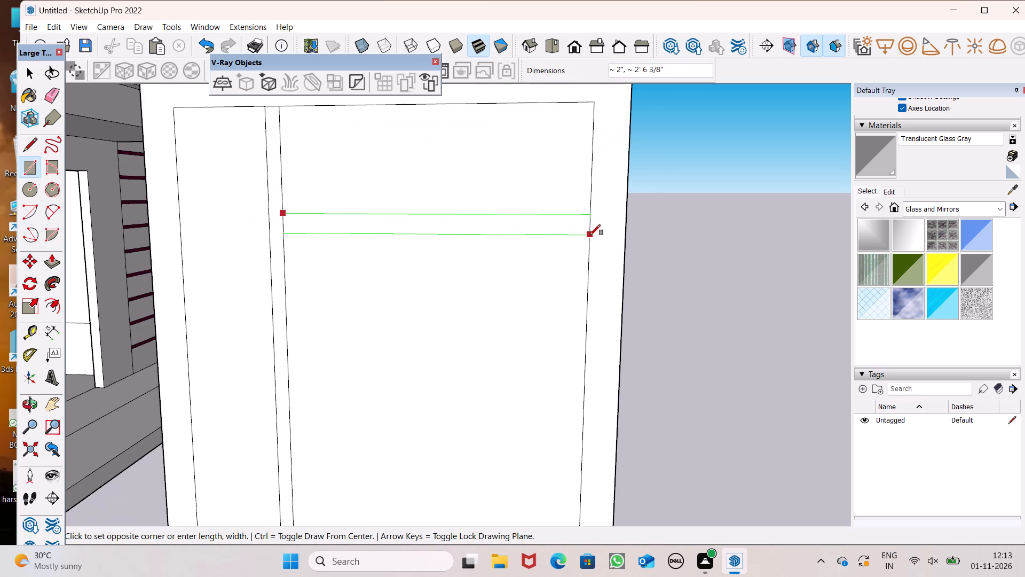
click(588, 228)
scroll(478, 280, down, 4)
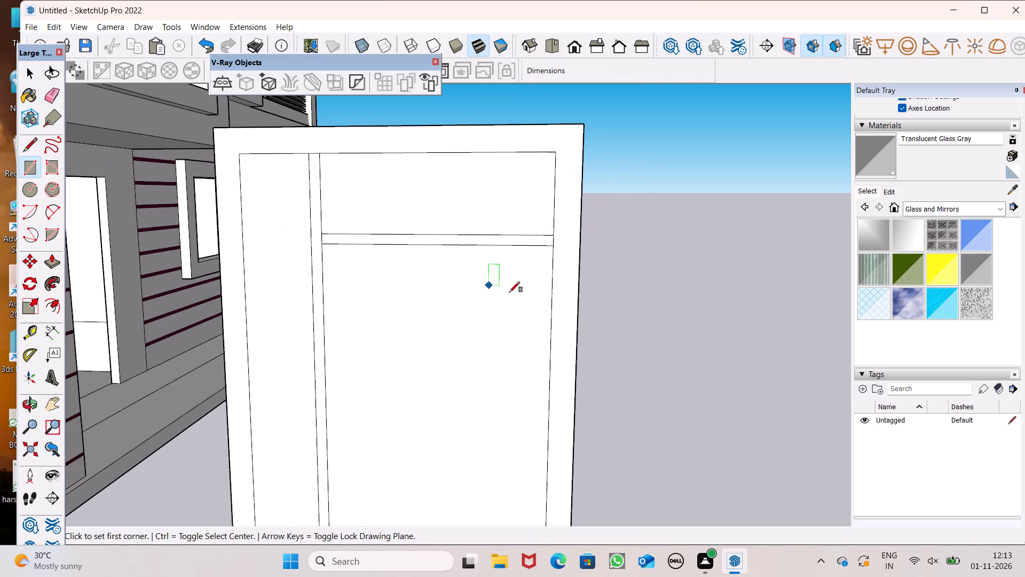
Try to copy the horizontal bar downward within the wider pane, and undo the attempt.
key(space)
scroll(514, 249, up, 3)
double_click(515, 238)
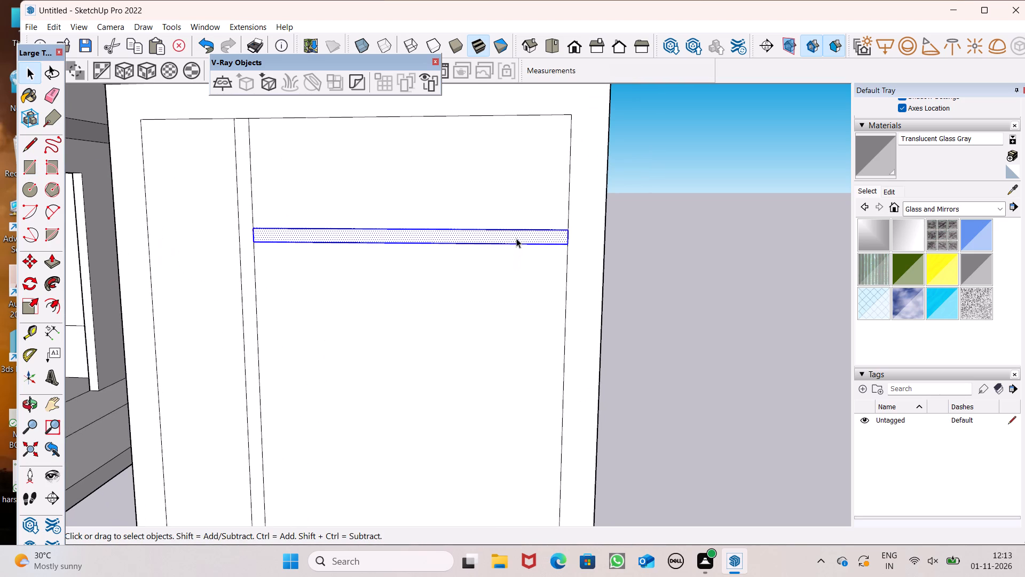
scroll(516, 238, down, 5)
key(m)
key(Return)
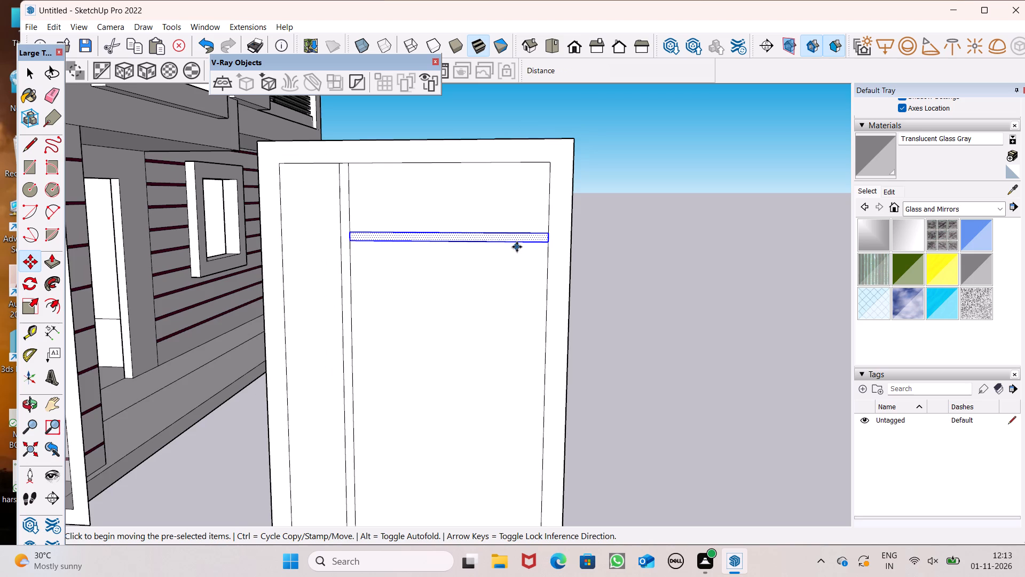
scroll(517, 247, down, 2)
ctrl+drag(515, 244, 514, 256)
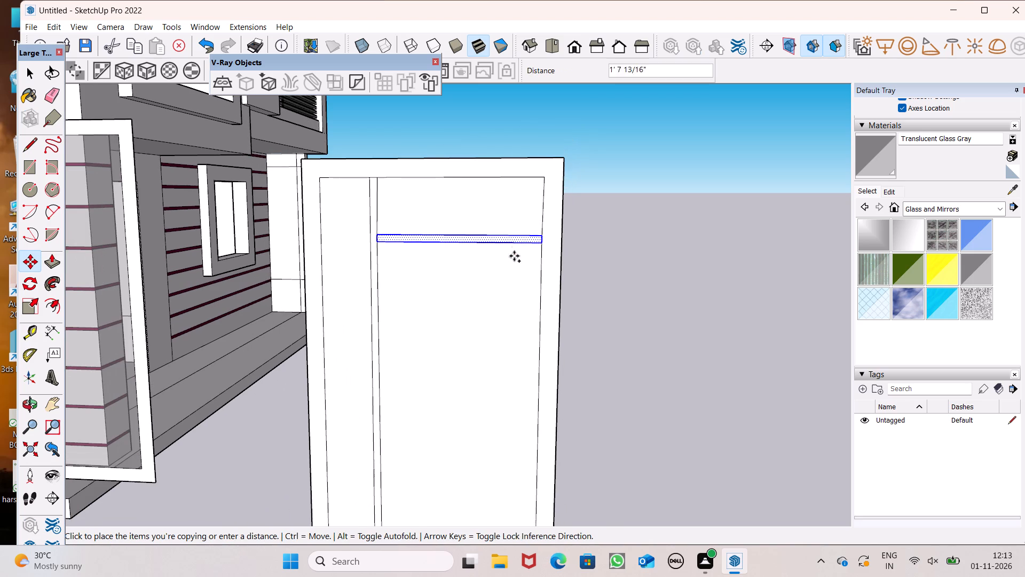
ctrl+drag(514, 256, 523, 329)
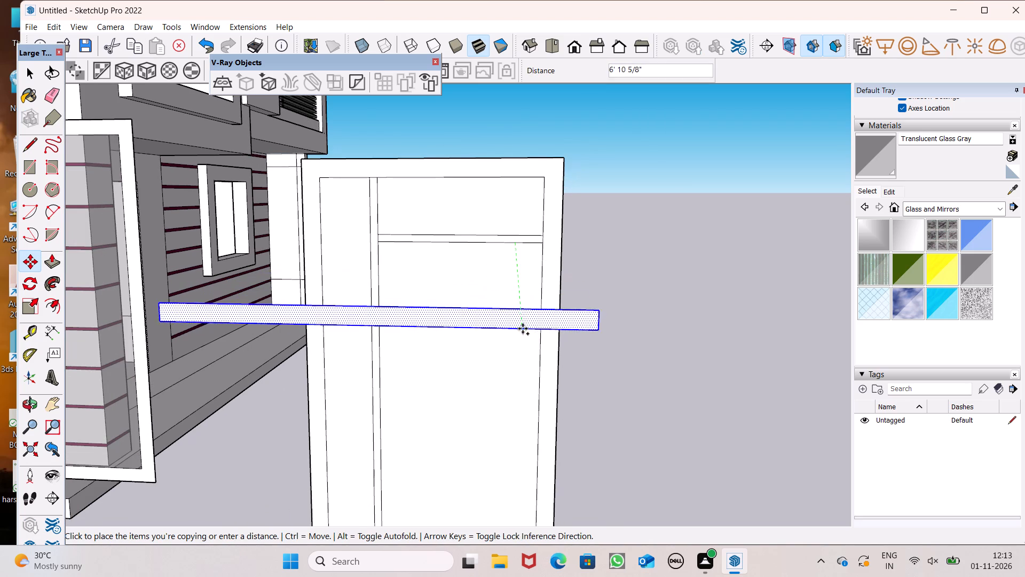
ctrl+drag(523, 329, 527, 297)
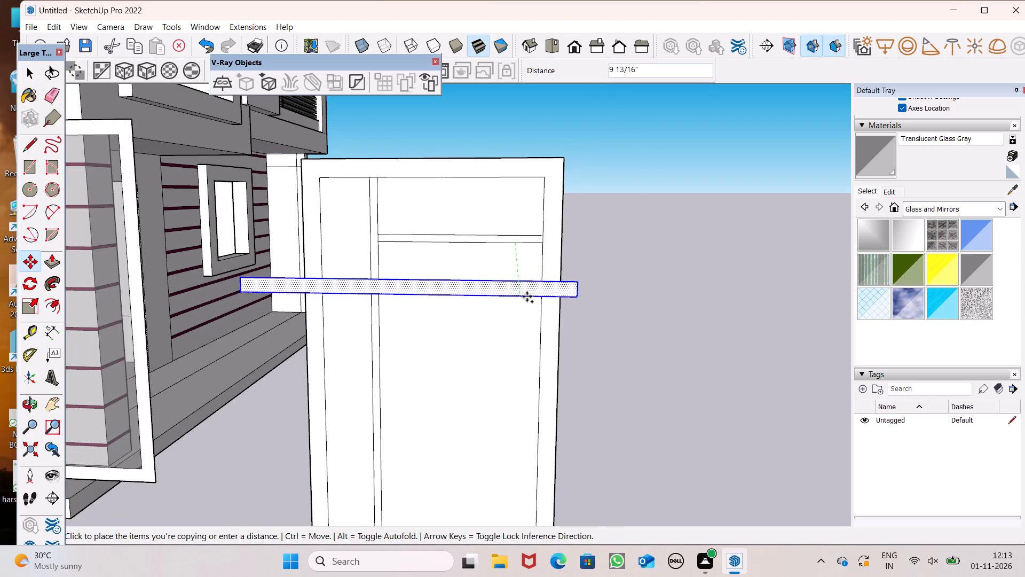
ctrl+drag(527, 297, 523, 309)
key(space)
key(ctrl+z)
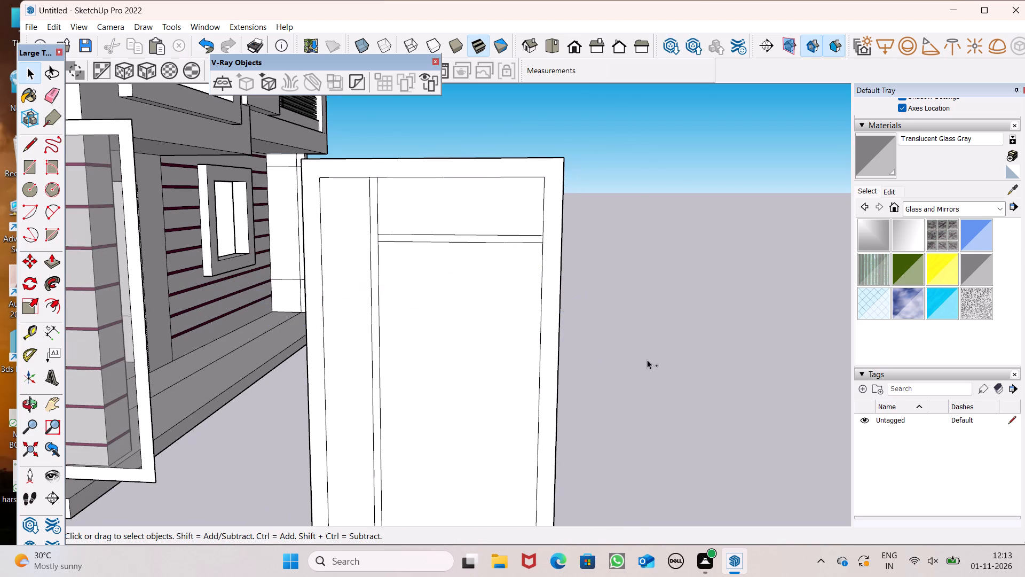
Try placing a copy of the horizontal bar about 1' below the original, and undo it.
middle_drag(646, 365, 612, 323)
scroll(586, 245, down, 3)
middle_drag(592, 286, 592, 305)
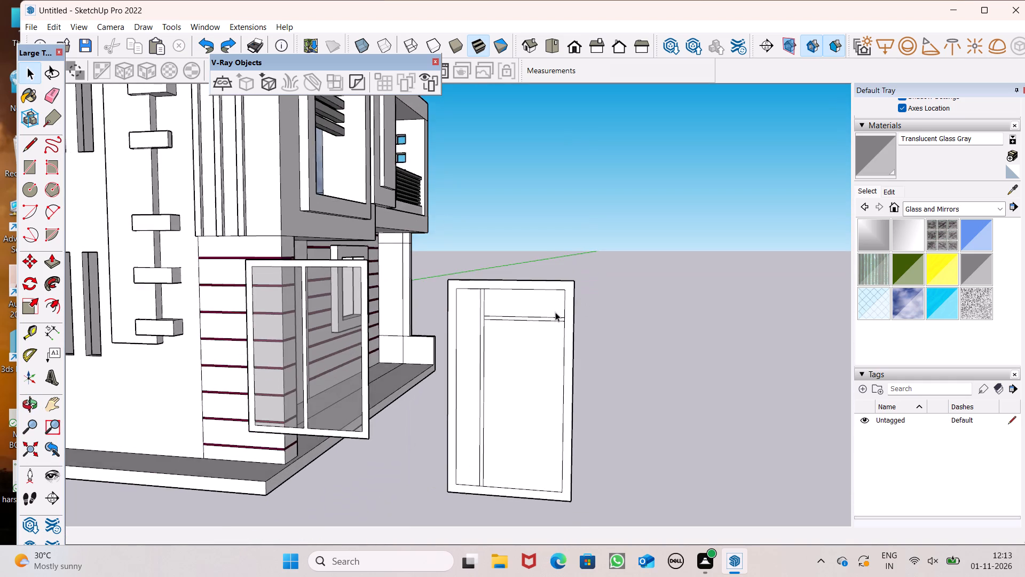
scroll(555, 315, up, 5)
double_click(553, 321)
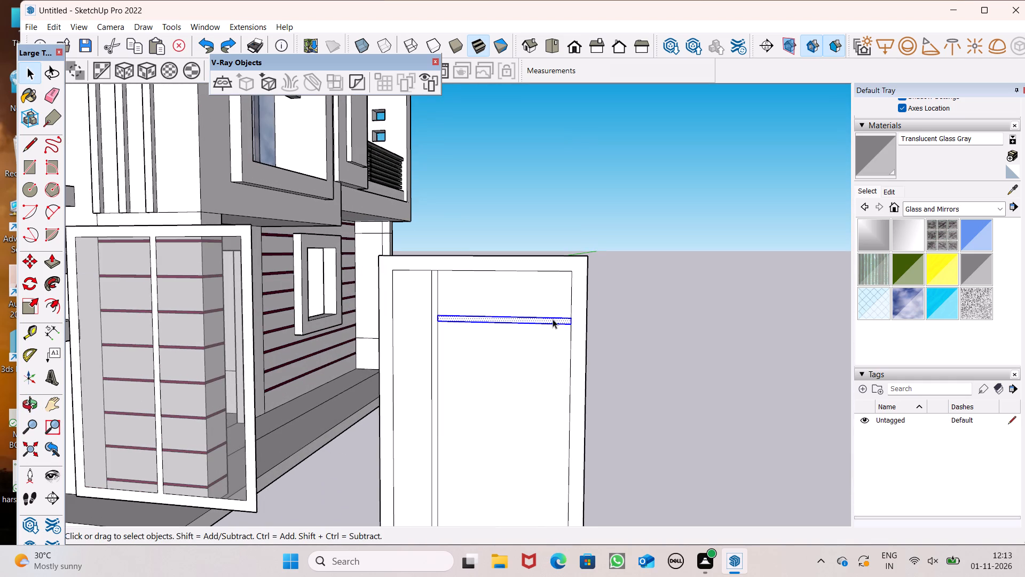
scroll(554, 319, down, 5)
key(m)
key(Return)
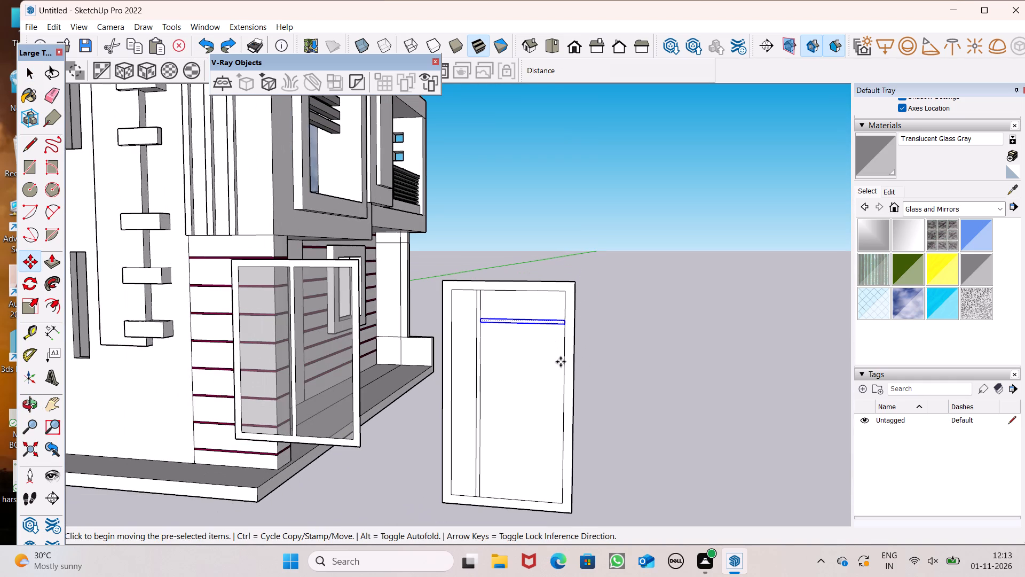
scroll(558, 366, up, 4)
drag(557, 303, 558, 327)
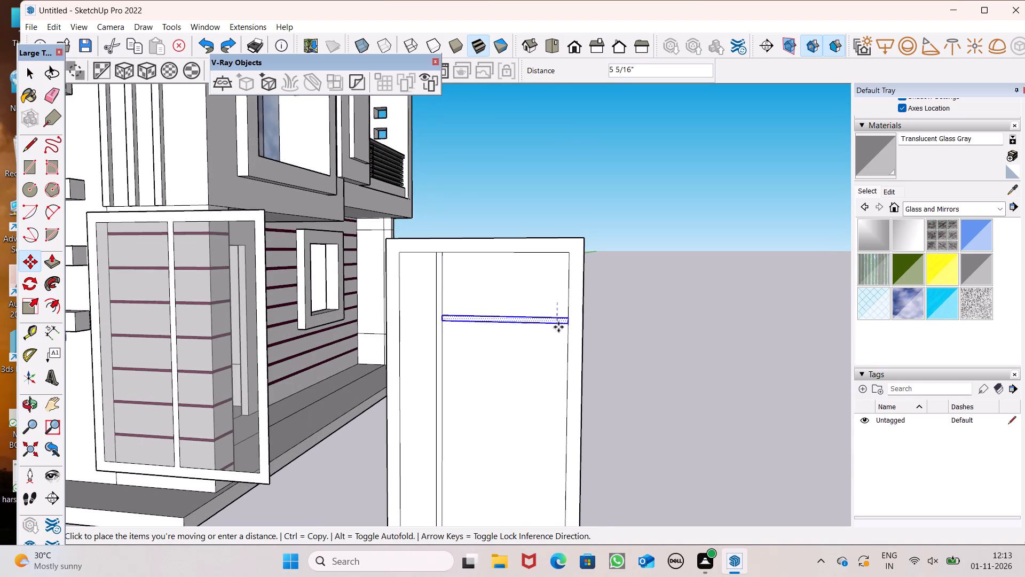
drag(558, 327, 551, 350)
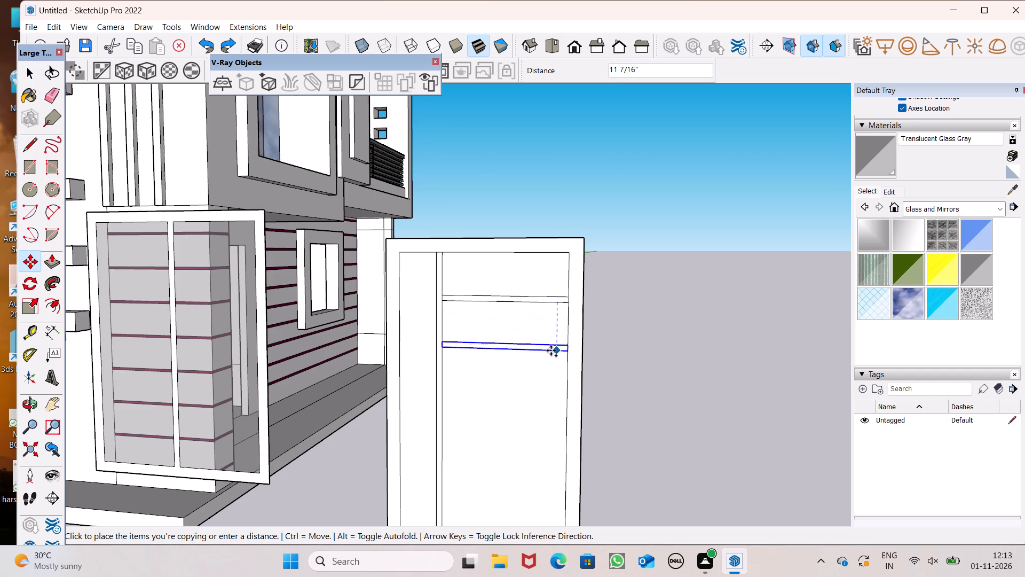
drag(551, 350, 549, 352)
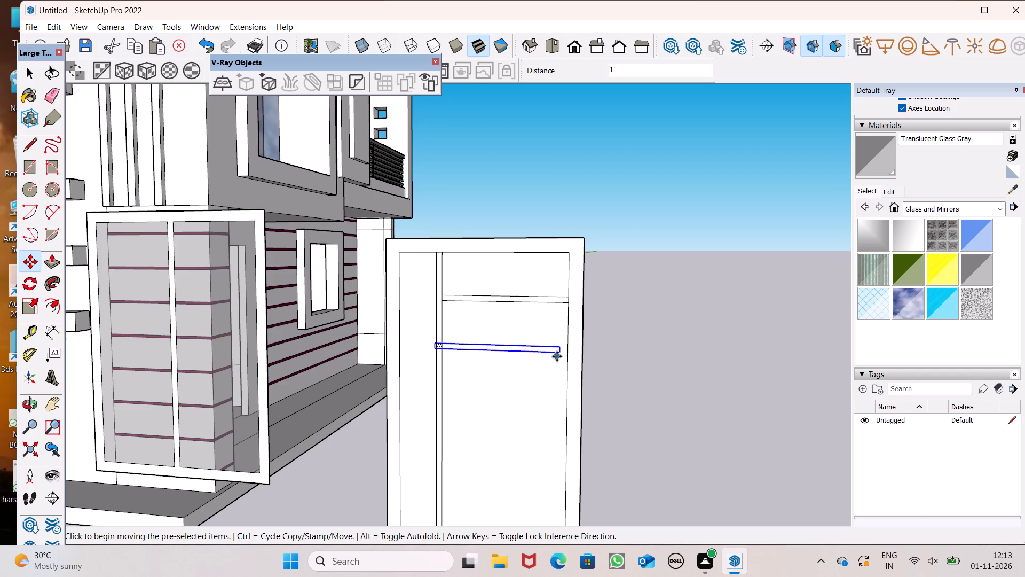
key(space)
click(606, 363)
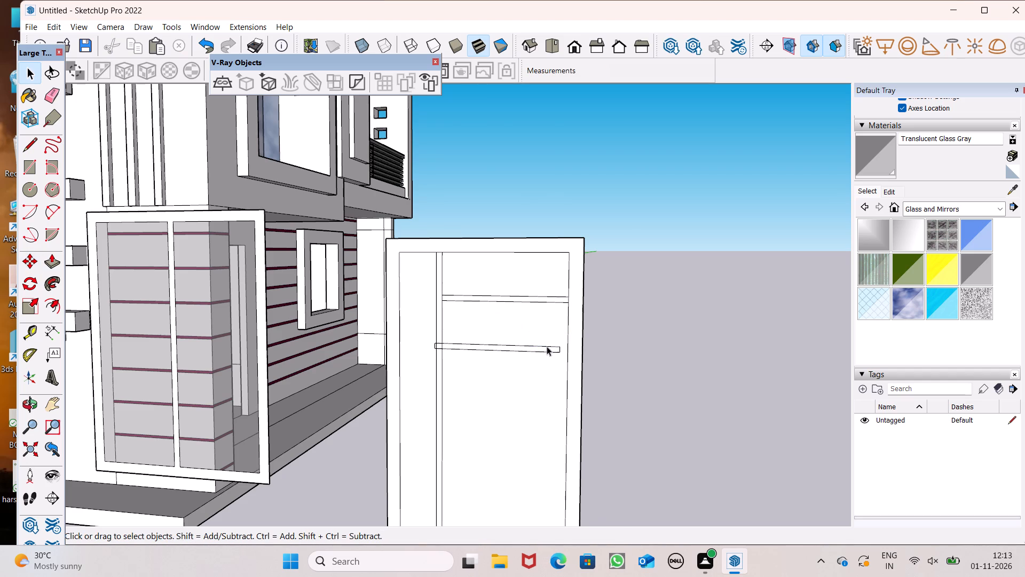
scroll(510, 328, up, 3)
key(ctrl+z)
Select the horizontal bar's face together with its bounding edges.
scroll(546, 340, up, 3)
scroll(525, 315, down, 2)
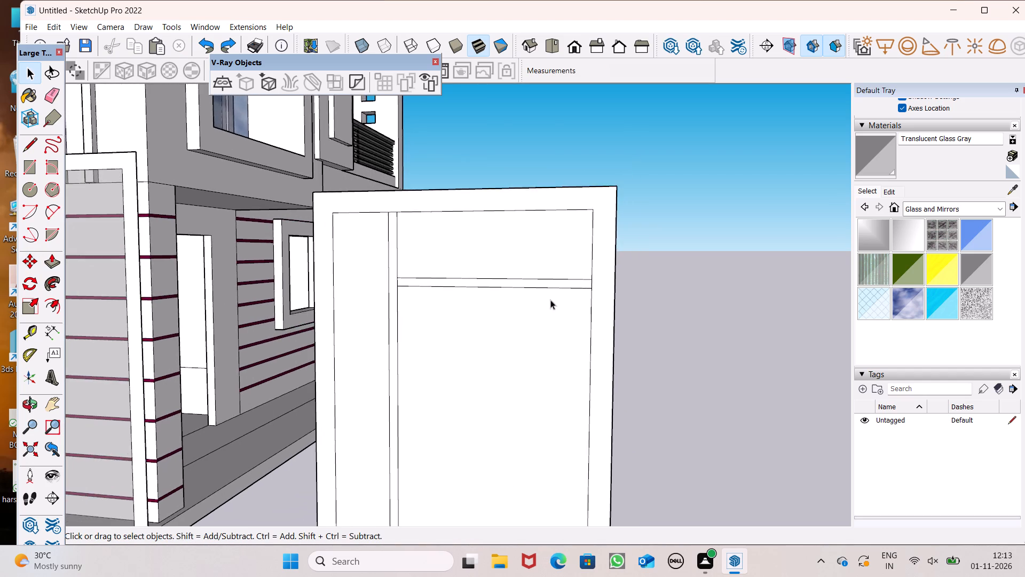
scroll(570, 277, up, 6)
double_click(573, 284)
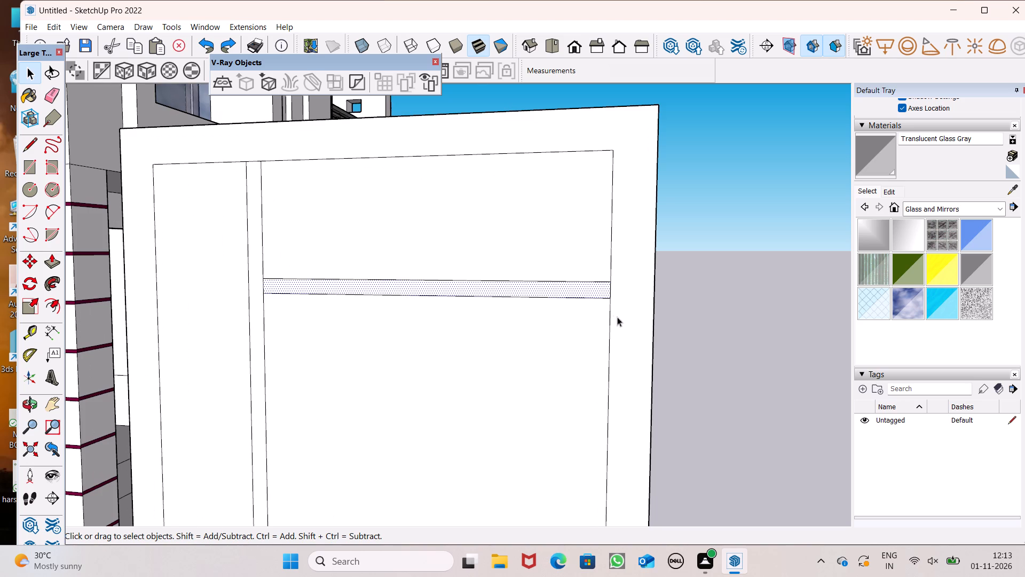
click(698, 323)
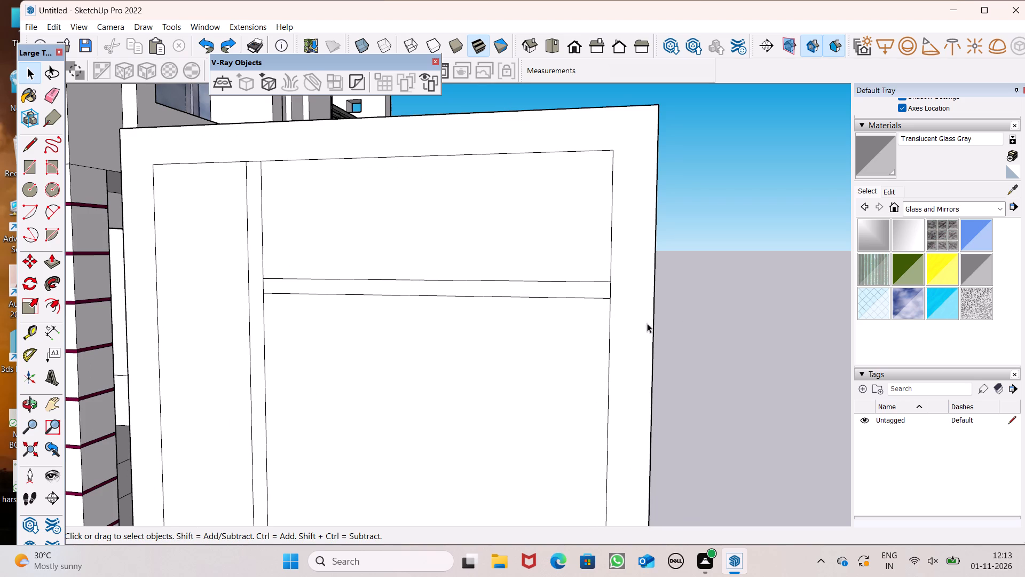
double_click(588, 290)
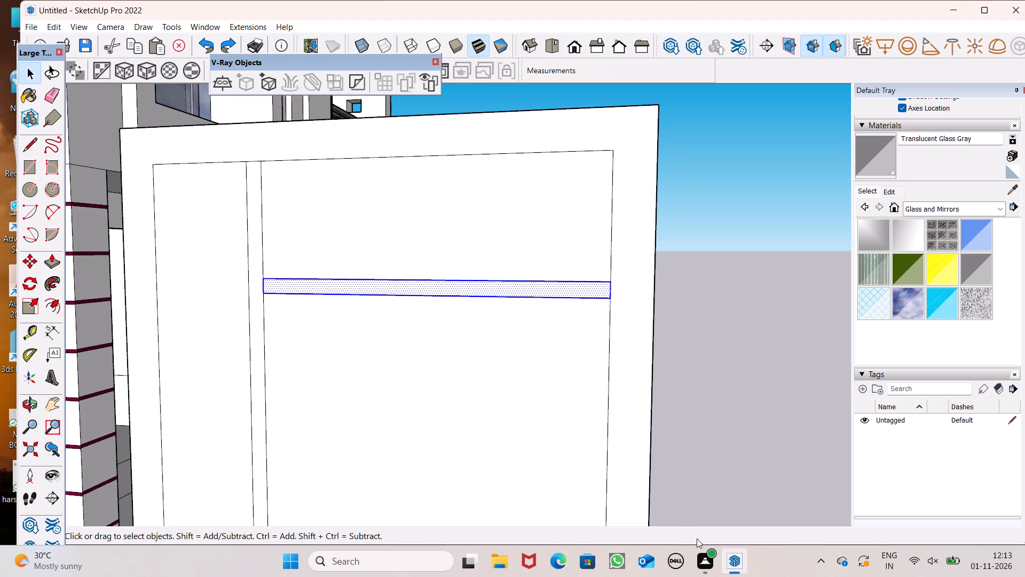
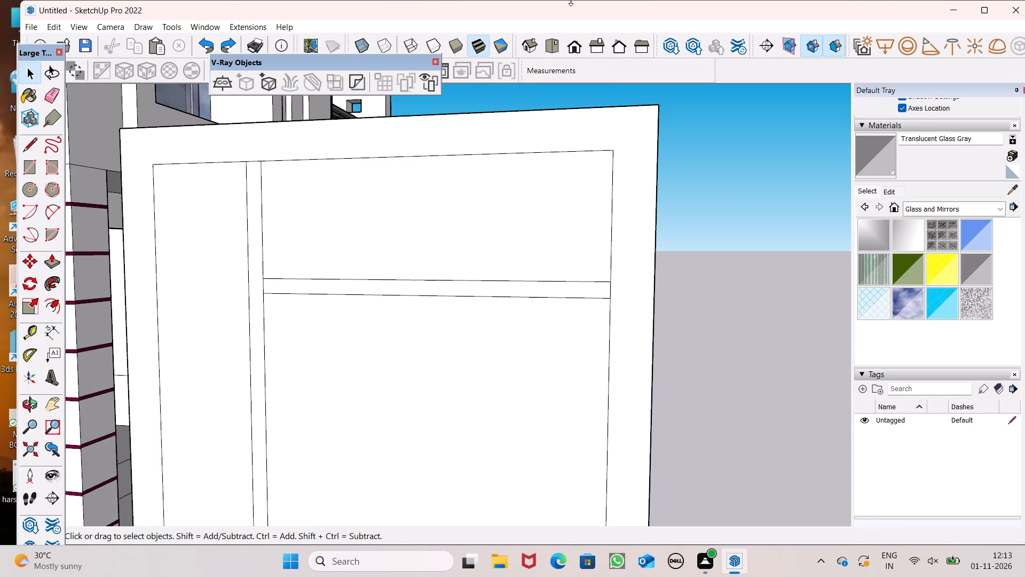
Reselect the horizontal bar near the top of the wider pane together with its bounding edges.
scroll(578, 152, down, 3)
scroll(571, 196, up, 3)
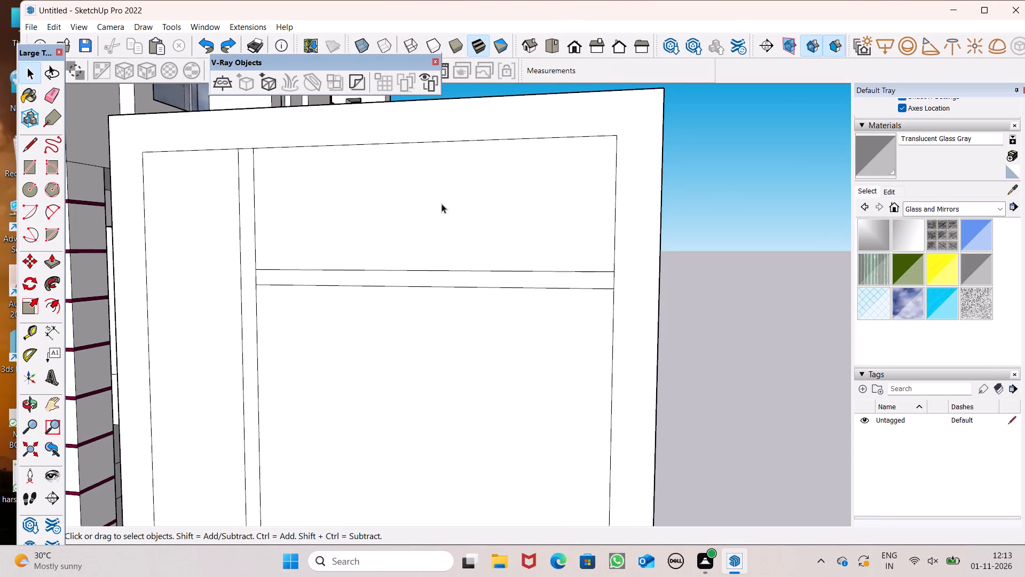
double_click(502, 280)
scroll(511, 246, down, 6)
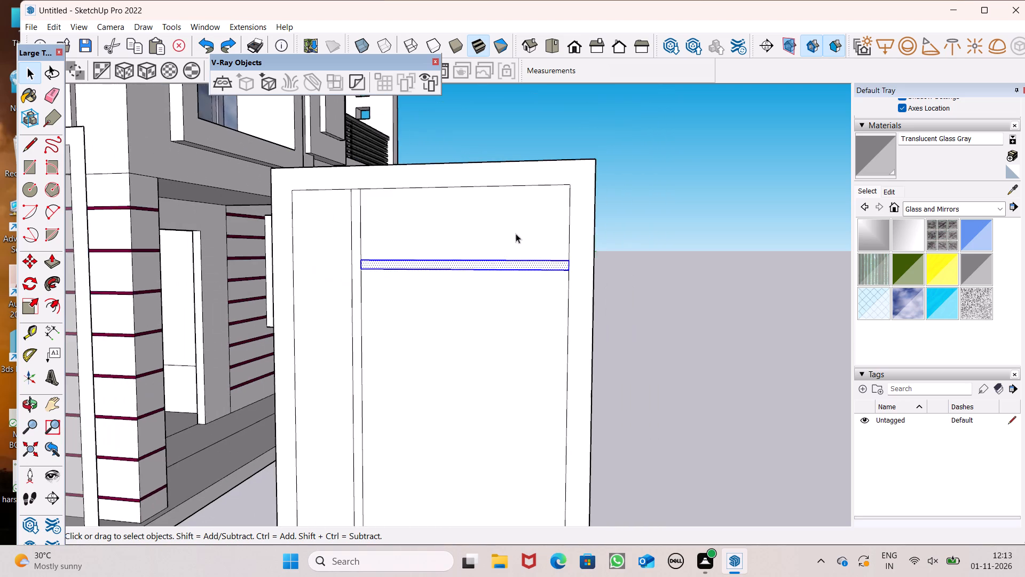
scroll(572, 168, down, 2)
middle_drag(596, 183, 604, 266)
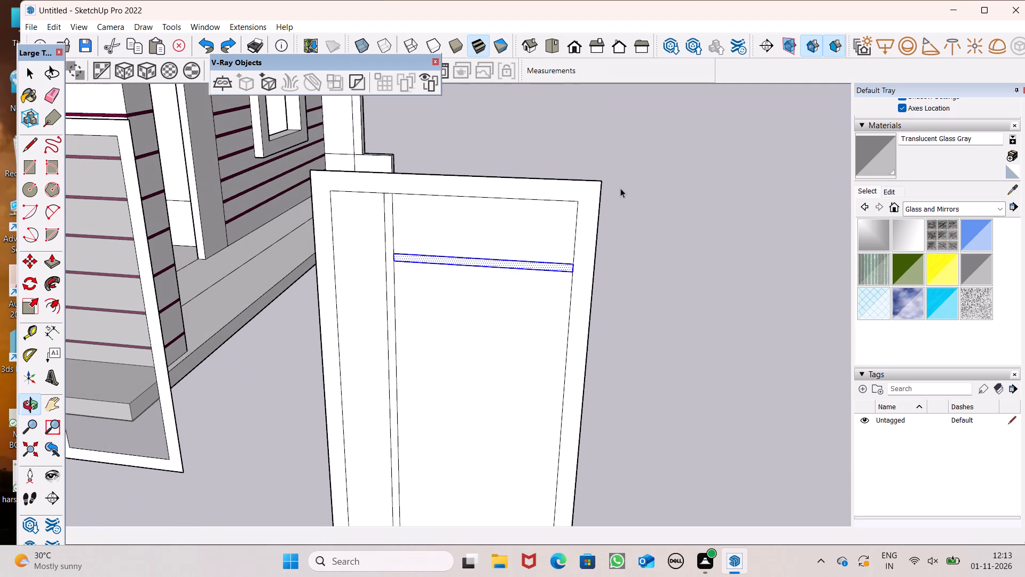
scroll(609, 184, down, 1)
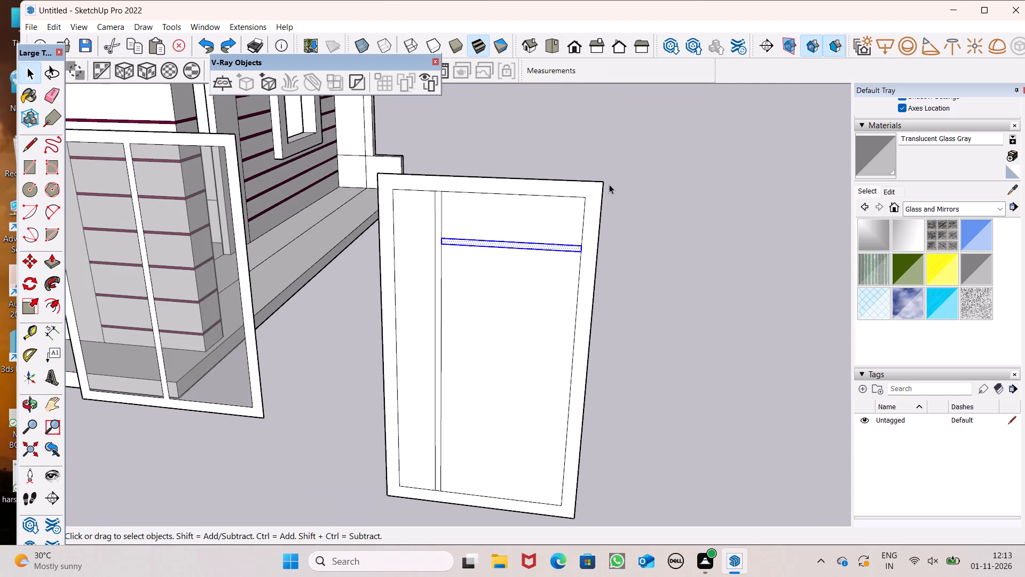
scroll(609, 184, down, 1)
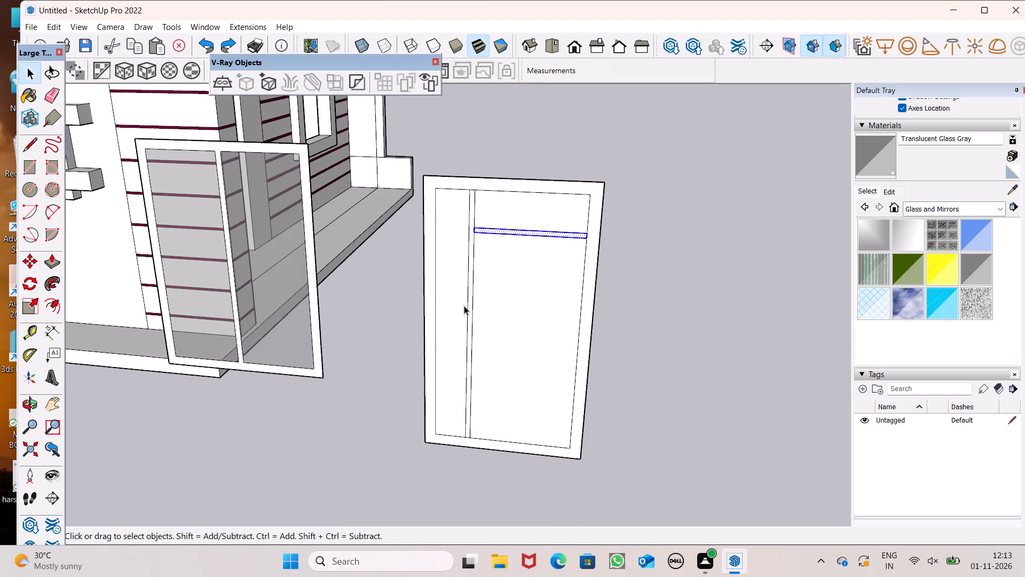
scroll(464, 306, up, 1)
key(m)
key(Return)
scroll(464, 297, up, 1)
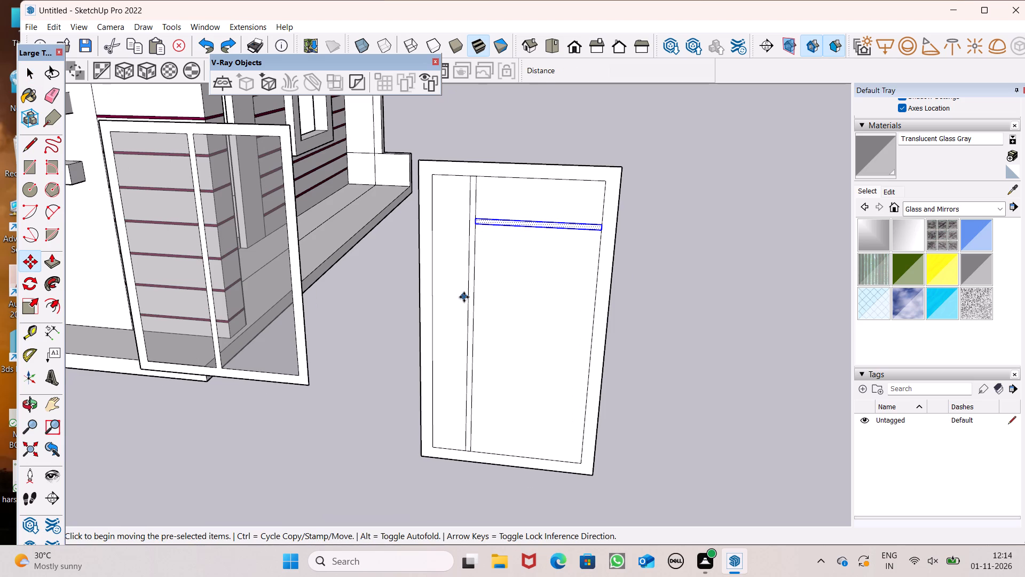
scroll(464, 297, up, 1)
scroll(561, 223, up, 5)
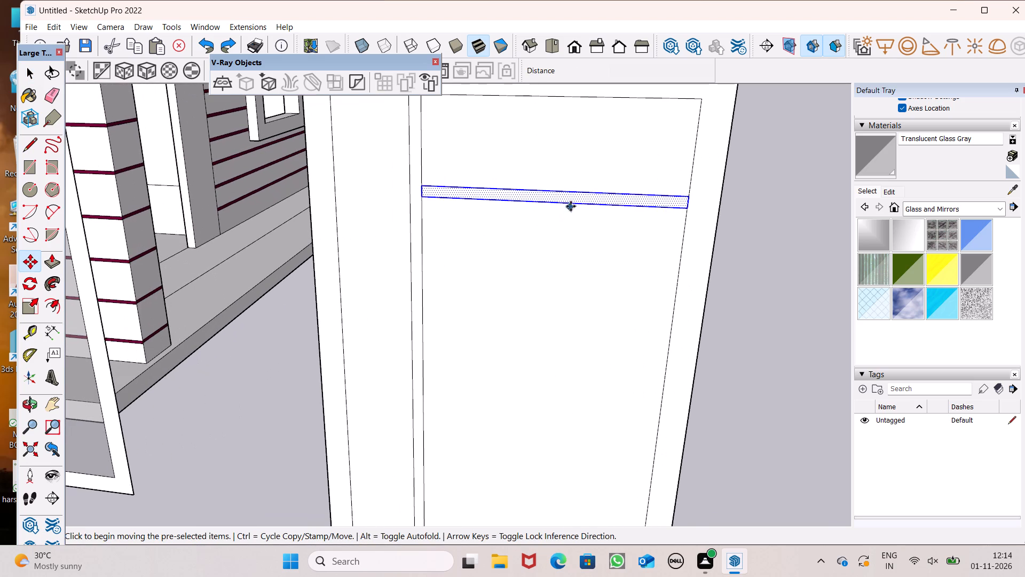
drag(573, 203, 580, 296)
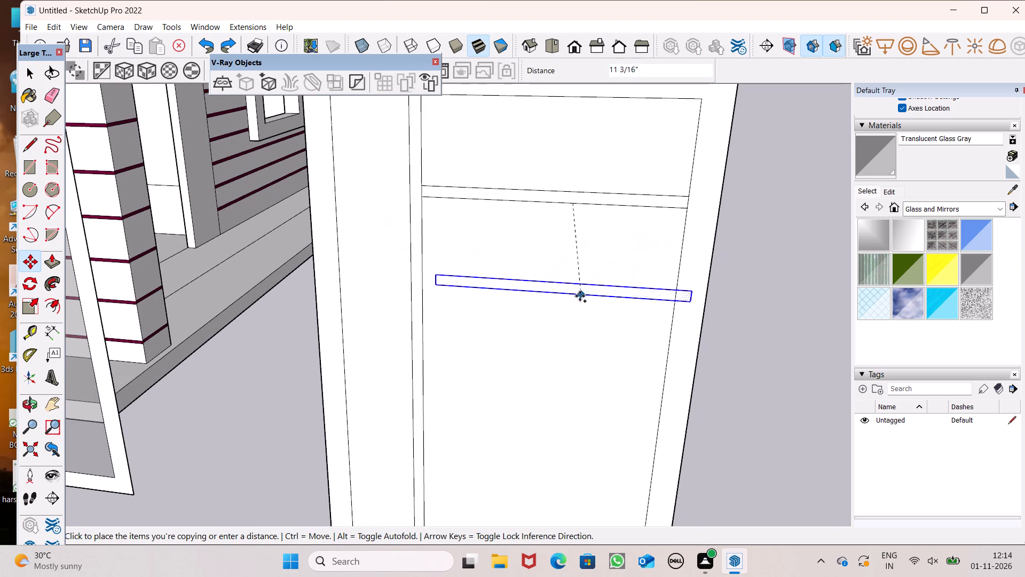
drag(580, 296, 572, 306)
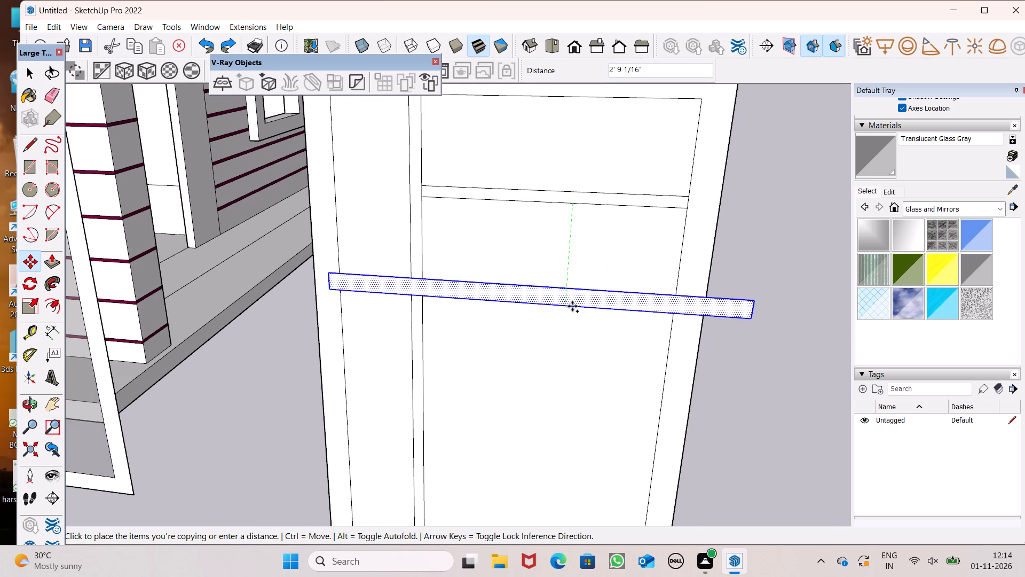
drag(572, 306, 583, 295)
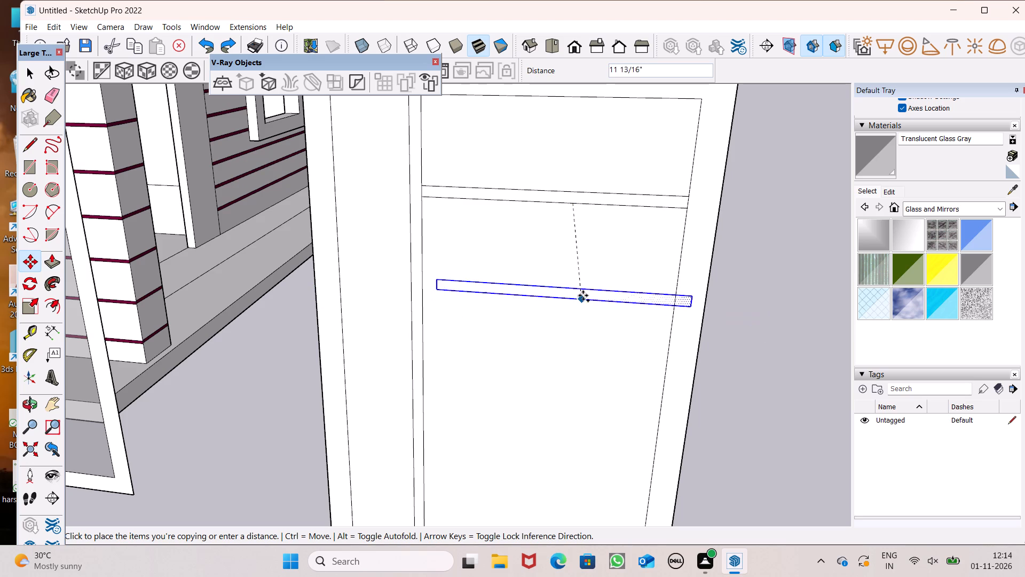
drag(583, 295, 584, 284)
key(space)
Copy the selected horizontal bar about 11 3/4" straight down and array it into six equally spaced copies.
middle_drag(580, 330, 592, 232)
scroll(551, 179, down, 4)
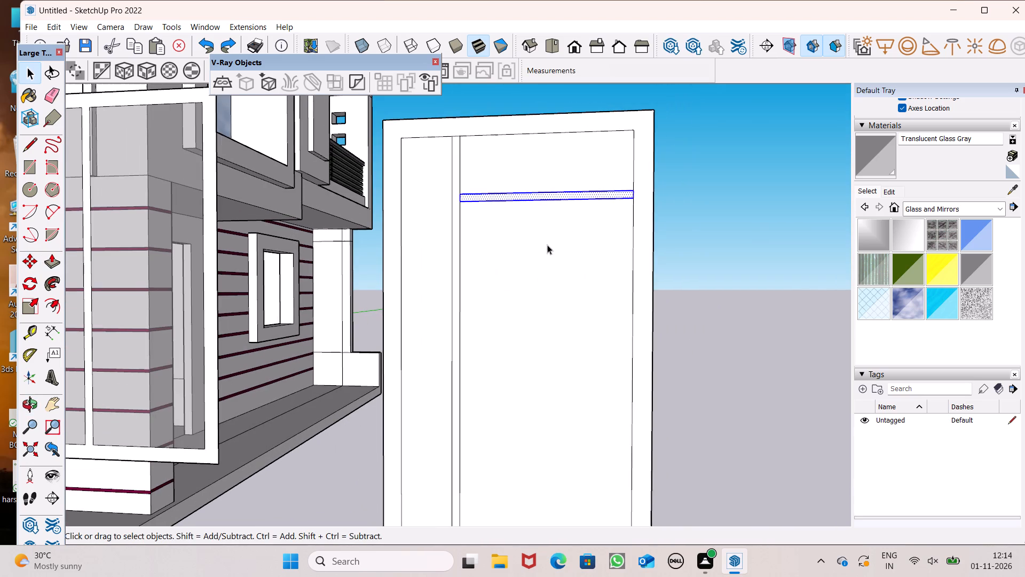
key(m)
key(Return)
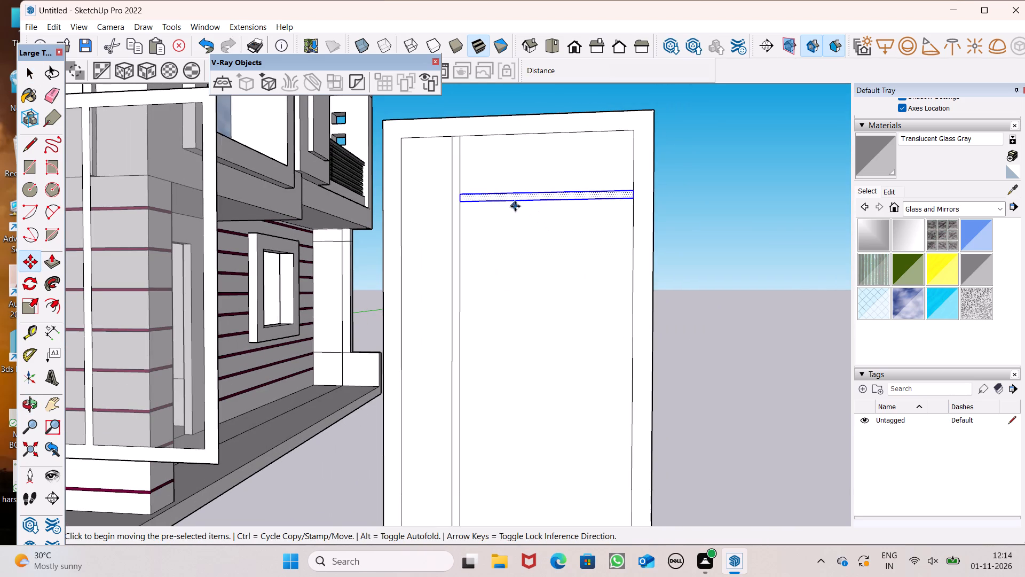
drag(516, 204, 510, 266)
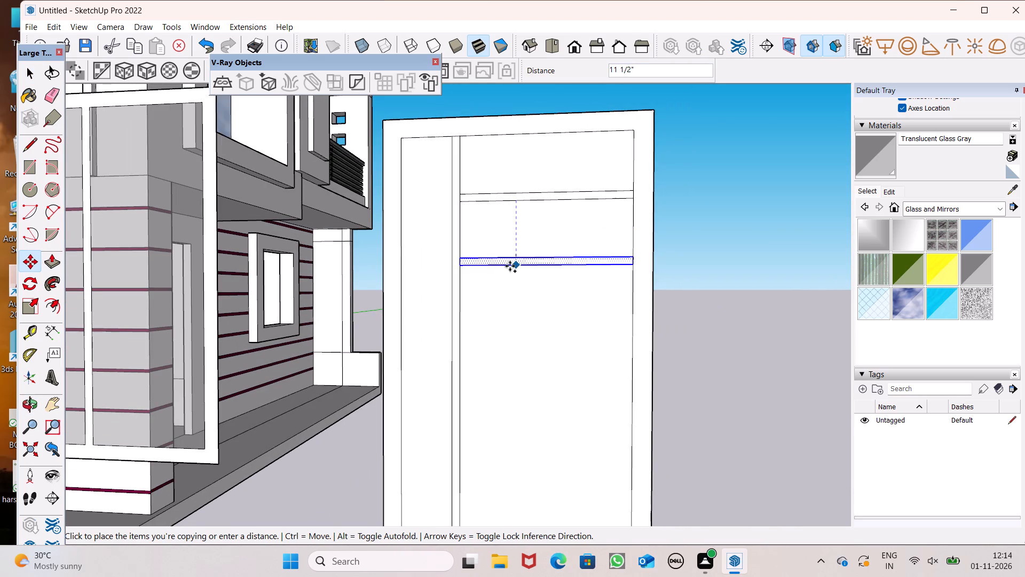
drag(510, 266, 510, 267)
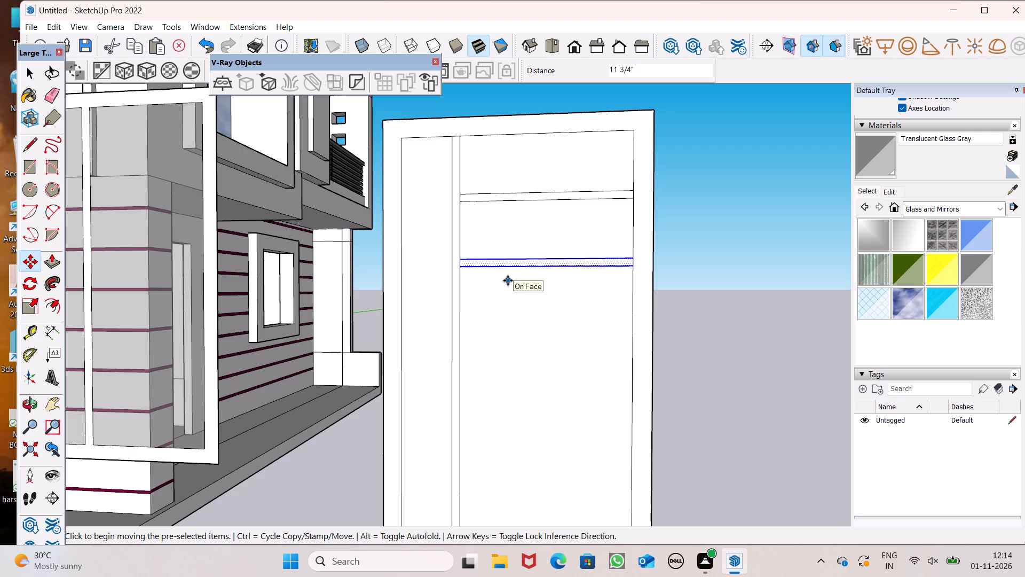
key(shift+asterisk)
key(6)
key(Return)
key(space)
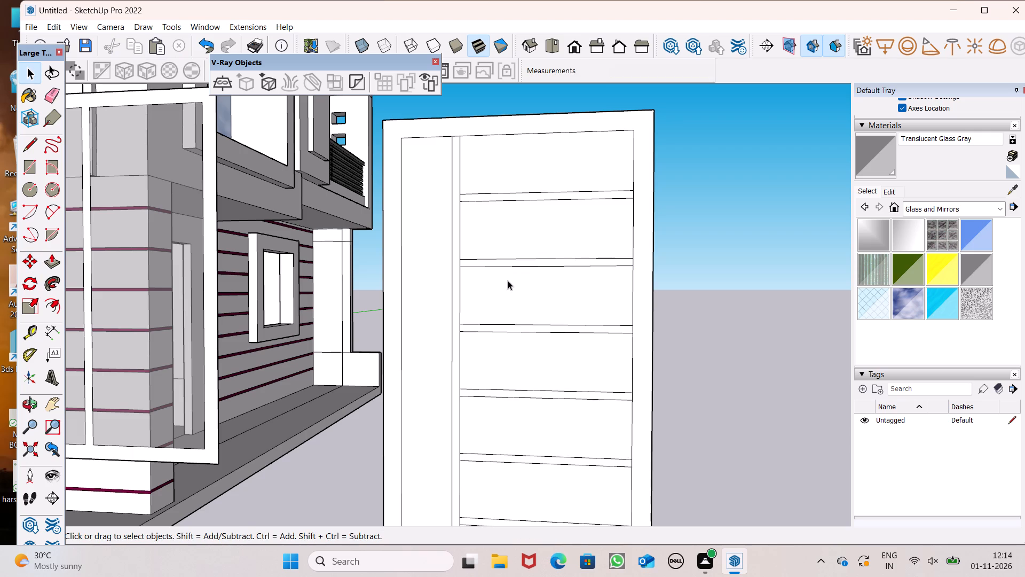
Erase the surplus bar copy that lies below the window's bottom frame.
scroll(379, 239, down, 6)
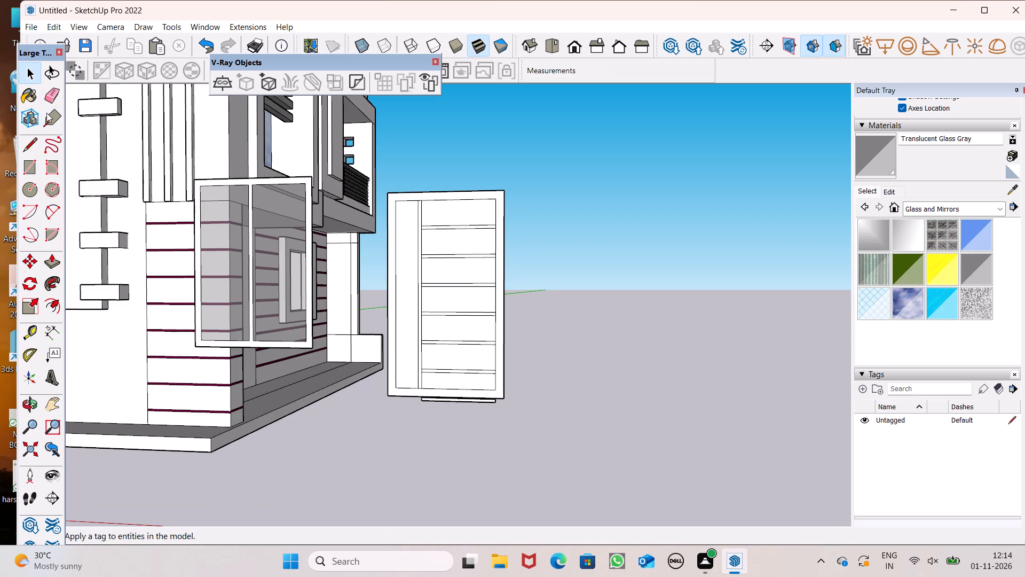
drag(53, 100, 59, 106)
scroll(440, 443, up, 6)
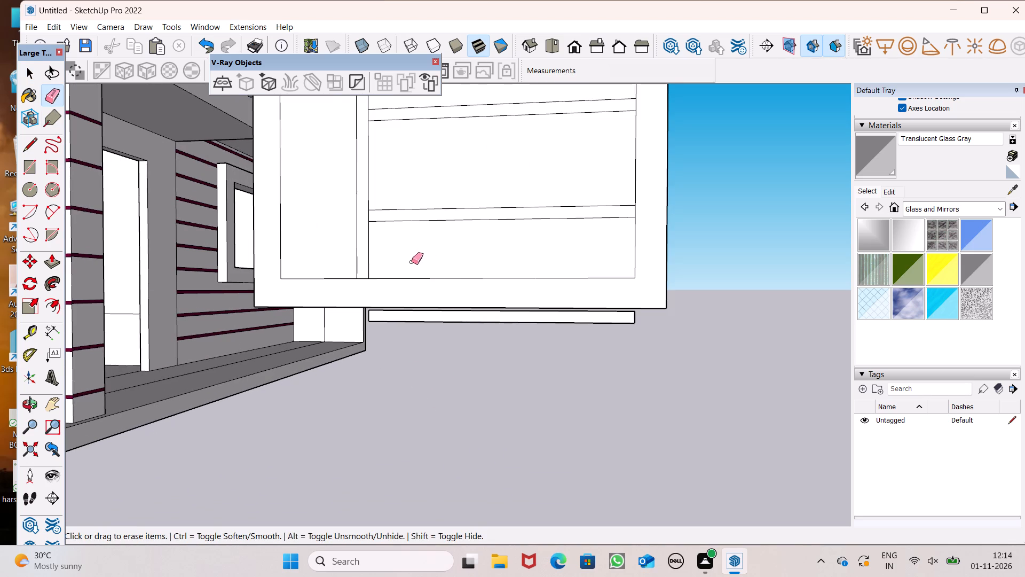
scroll(302, 253, up, 4)
scroll(316, 269, down, 2)
scroll(398, 316, down, 4)
middle_drag(445, 383, 508, 375)
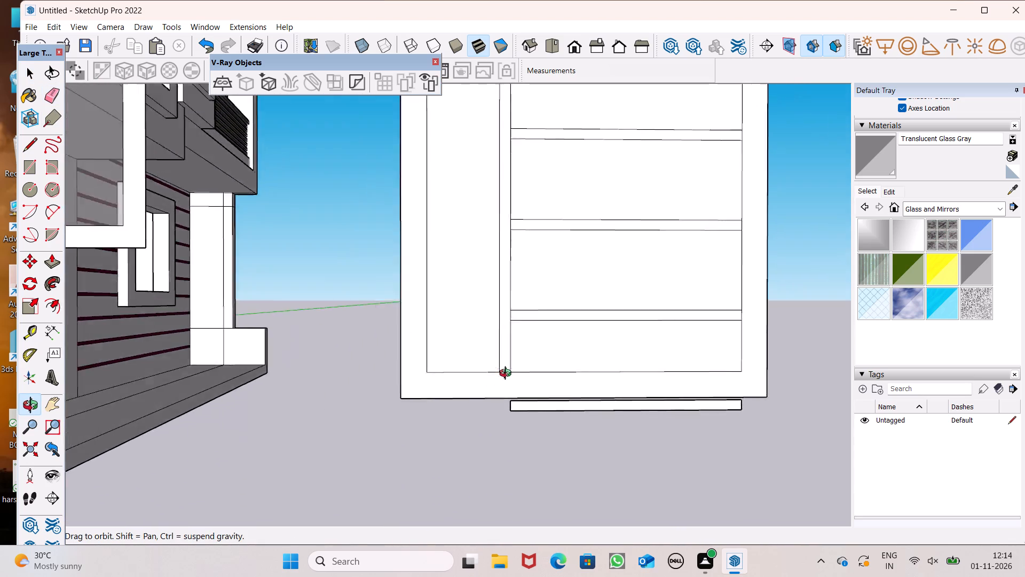
middle_drag(508, 375, 540, 338)
scroll(542, 396, up, 8)
scroll(484, 425, up, 7)
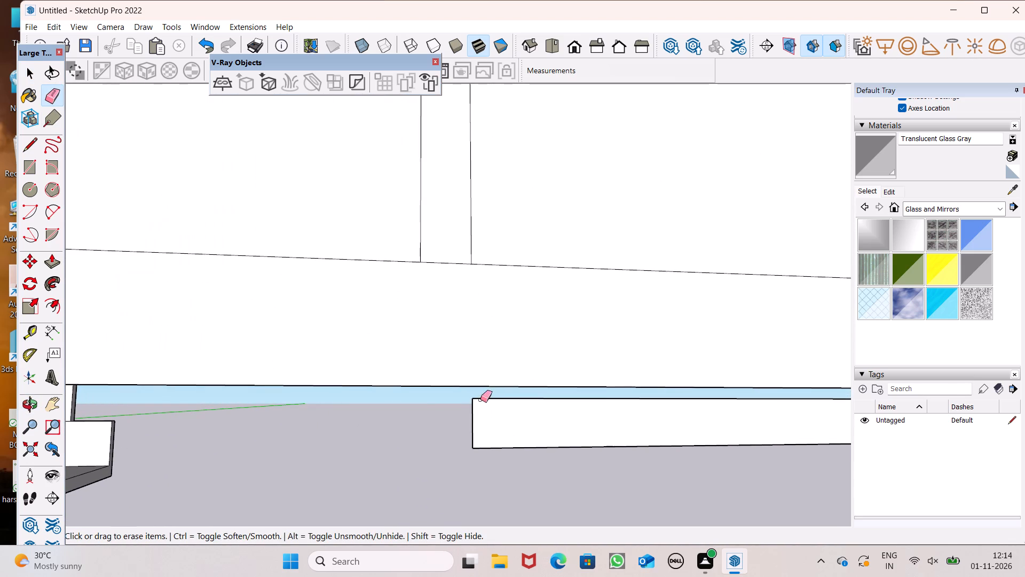
drag(479, 399, 483, 448)
scroll(436, 443, down, 7)
scroll(481, 453, up, 5)
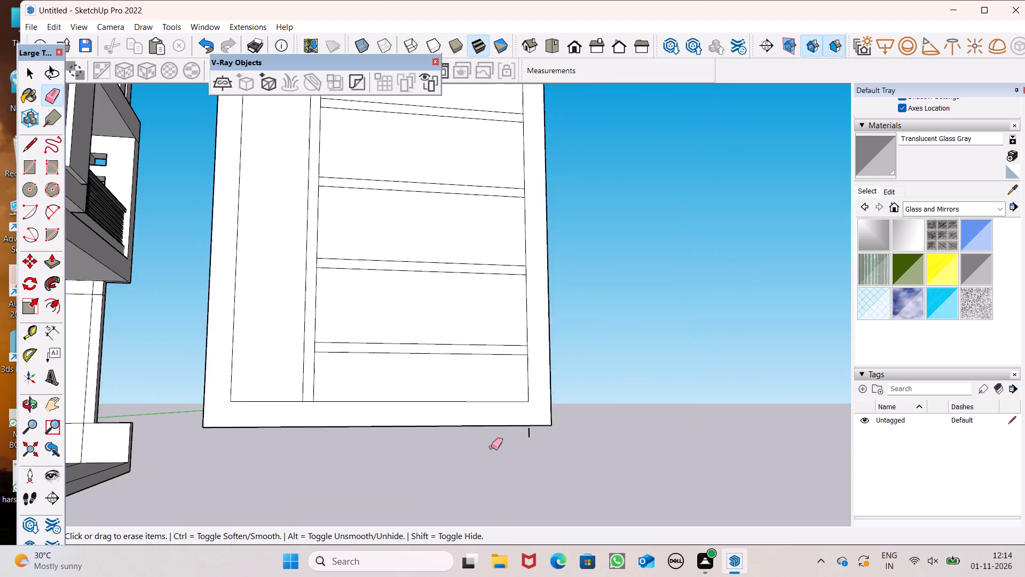
scroll(491, 447, up, 2)
drag(621, 404, 603, 415)
scroll(595, 433, down, 1)
text(b)
key(space)
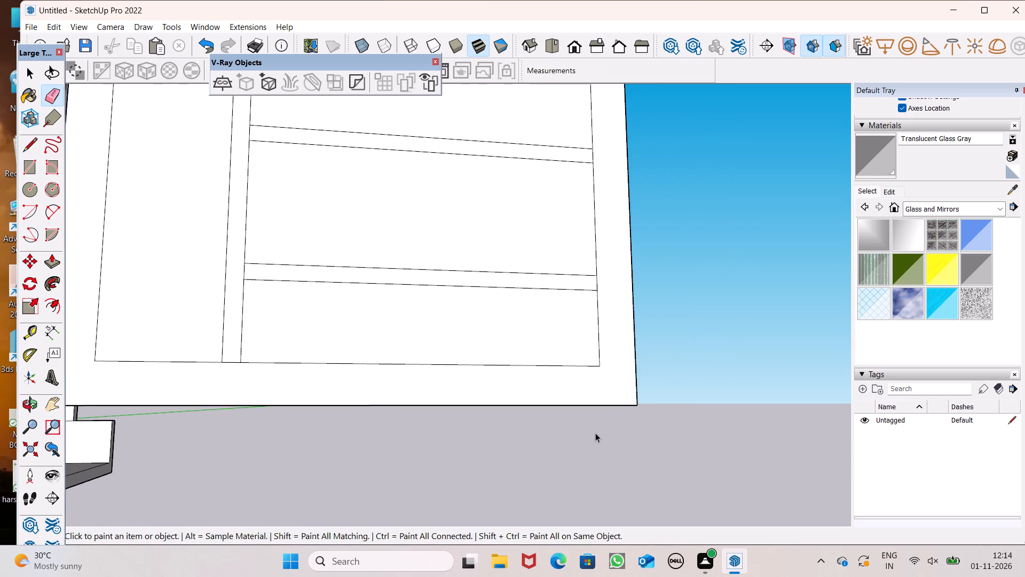
Erase the short dividing segments where the vertical mullion meets the top frame and at both ends of the uppermost horizontal bar.
scroll(595, 433, down, 7)
scroll(555, 300, down, 4)
middle_drag(619, 380, 590, 428)
scroll(557, 358, up, 2)
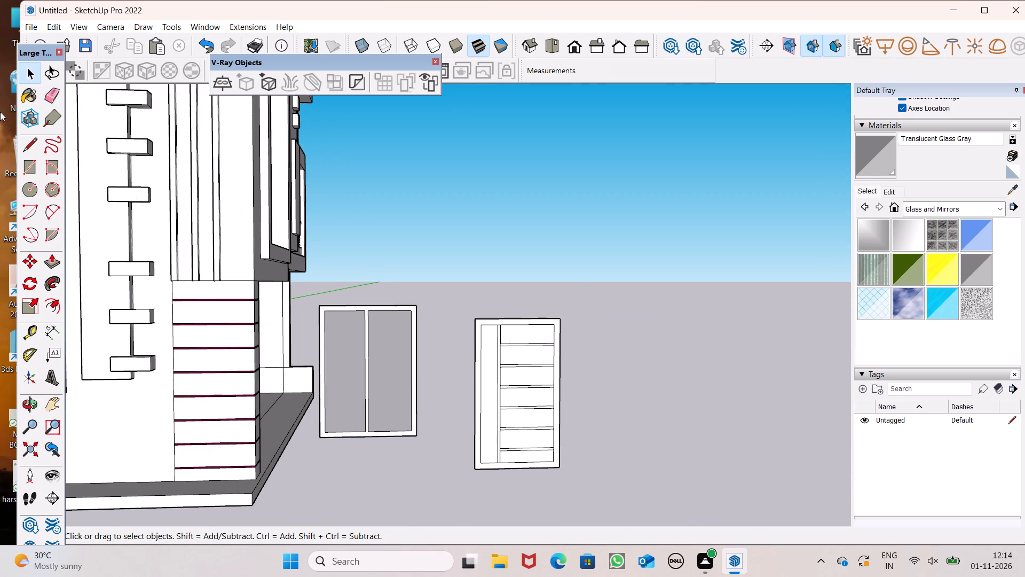
click(56, 99)
scroll(461, 286, up, 4)
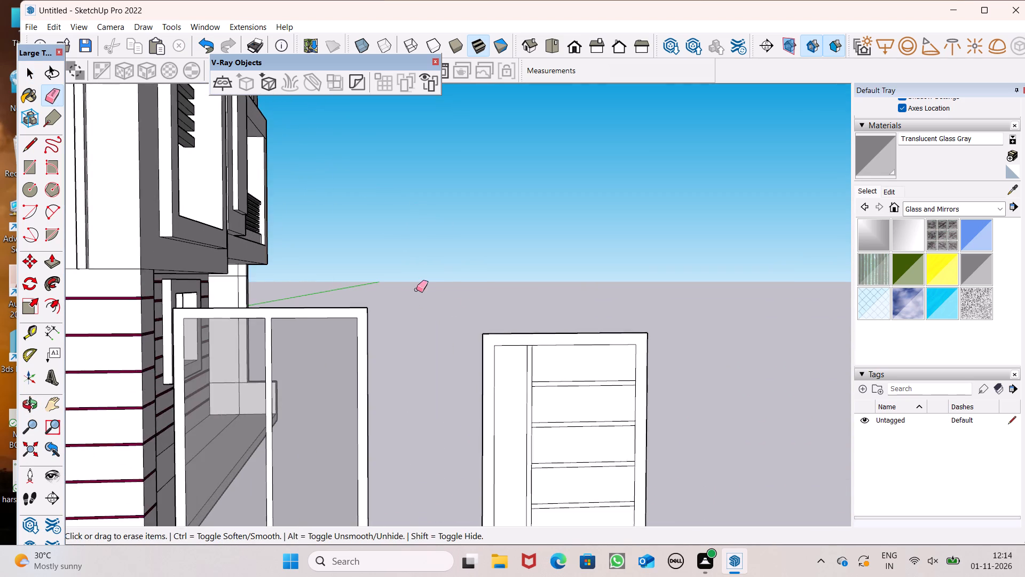
scroll(416, 290, down, 1)
scroll(523, 348, up, 12)
click(504, 315)
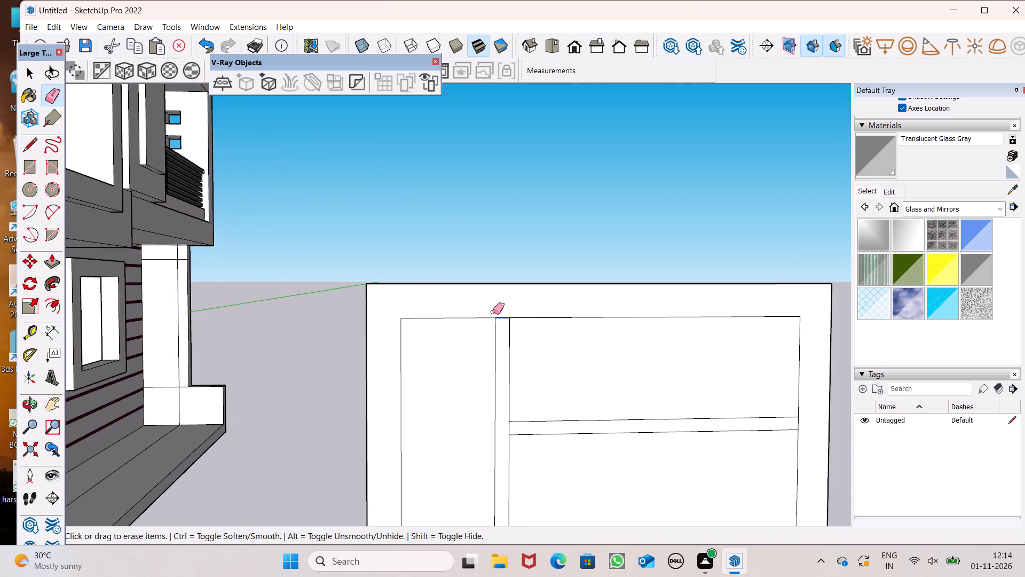
scroll(491, 308, down, 2)
scroll(516, 419, up, 6)
drag(499, 400, 504, 402)
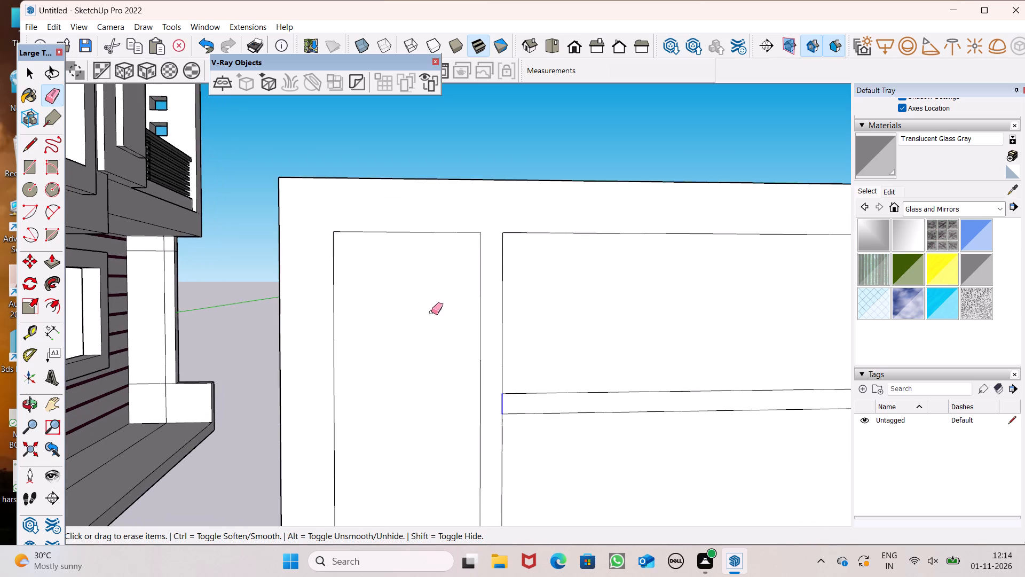
scroll(431, 311, down, 6)
scroll(596, 408, up, 1)
click(735, 355)
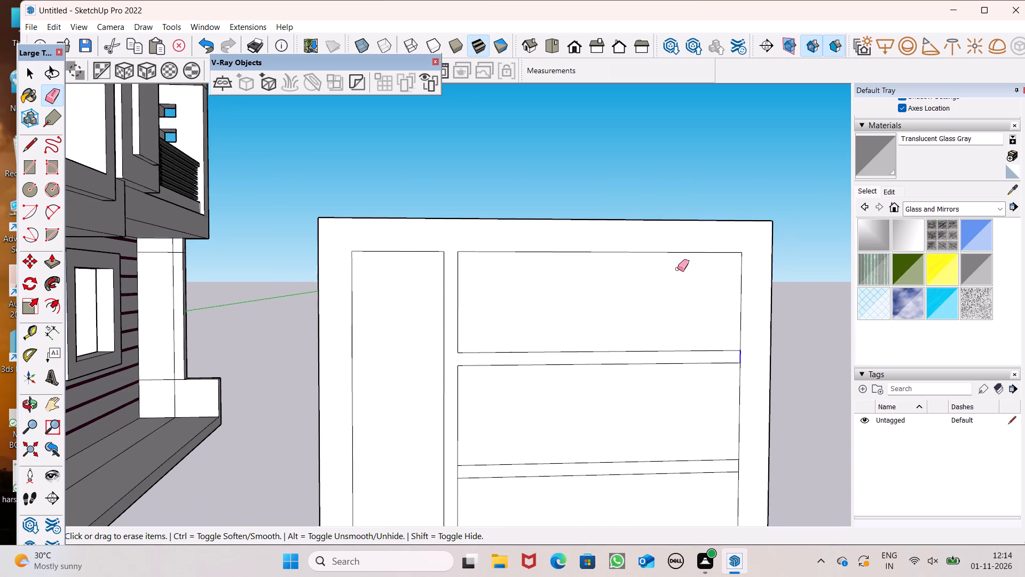
Erase the short end segments joining the second and third horizontal bars to the vertical mullion.
scroll(677, 269, down, 4)
scroll(561, 418, up, 5)
scroll(494, 418, up, 4)
drag(514, 404, 508, 407)
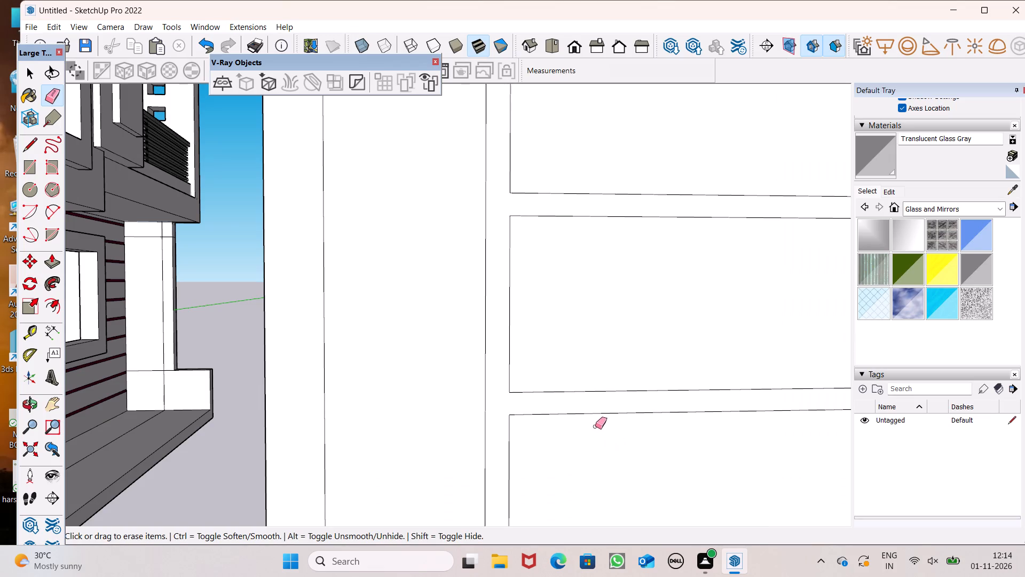
scroll(554, 110, down, 5)
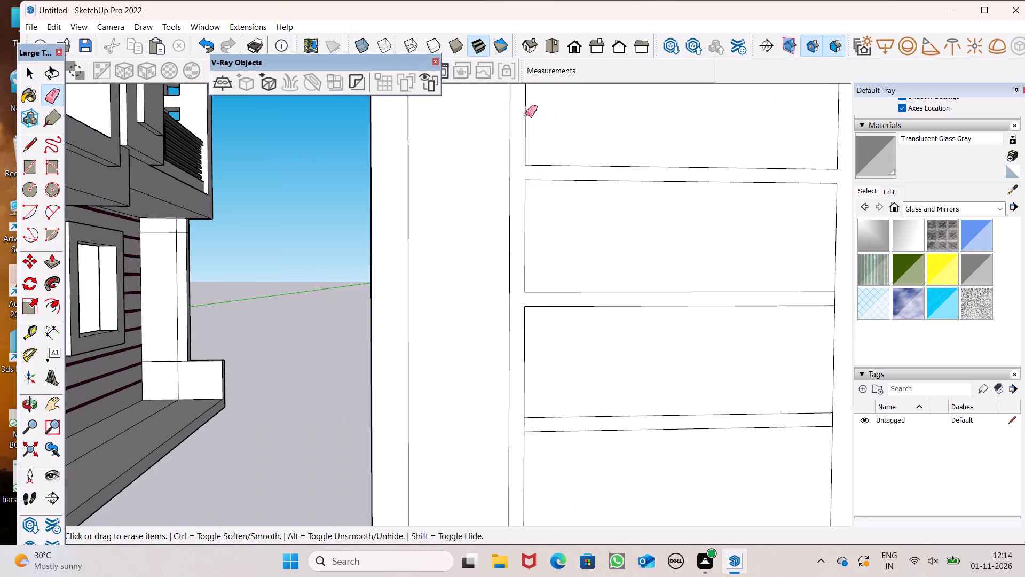
scroll(523, 112, down, 4)
scroll(504, 348, up, 6)
scroll(635, 317, up, 4)
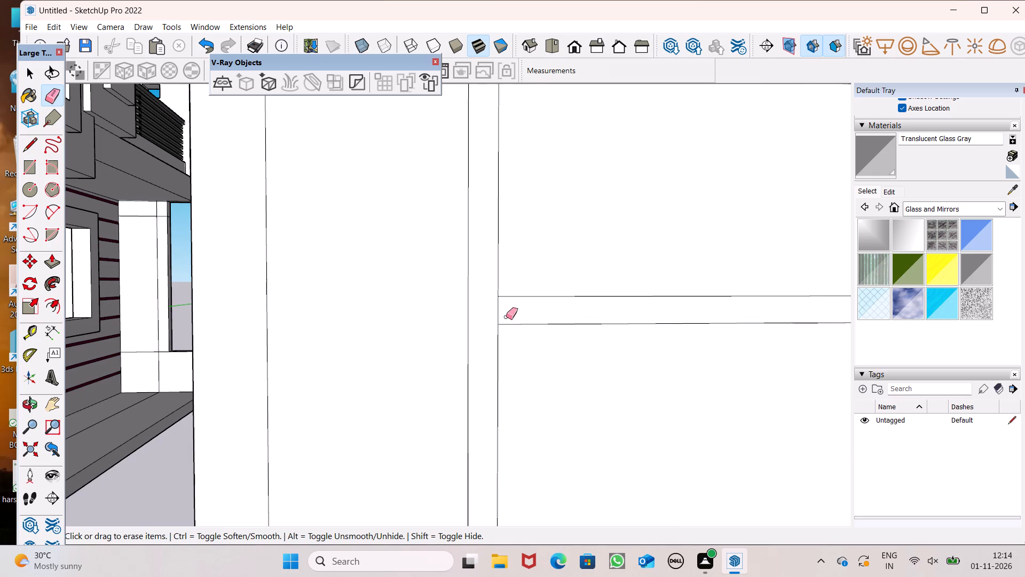
drag(499, 315, 499, 310)
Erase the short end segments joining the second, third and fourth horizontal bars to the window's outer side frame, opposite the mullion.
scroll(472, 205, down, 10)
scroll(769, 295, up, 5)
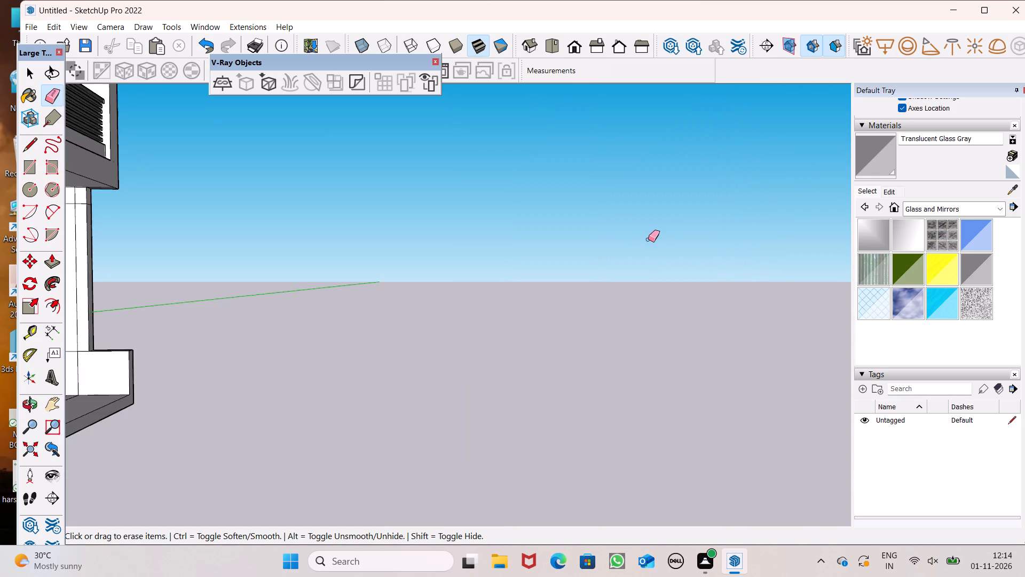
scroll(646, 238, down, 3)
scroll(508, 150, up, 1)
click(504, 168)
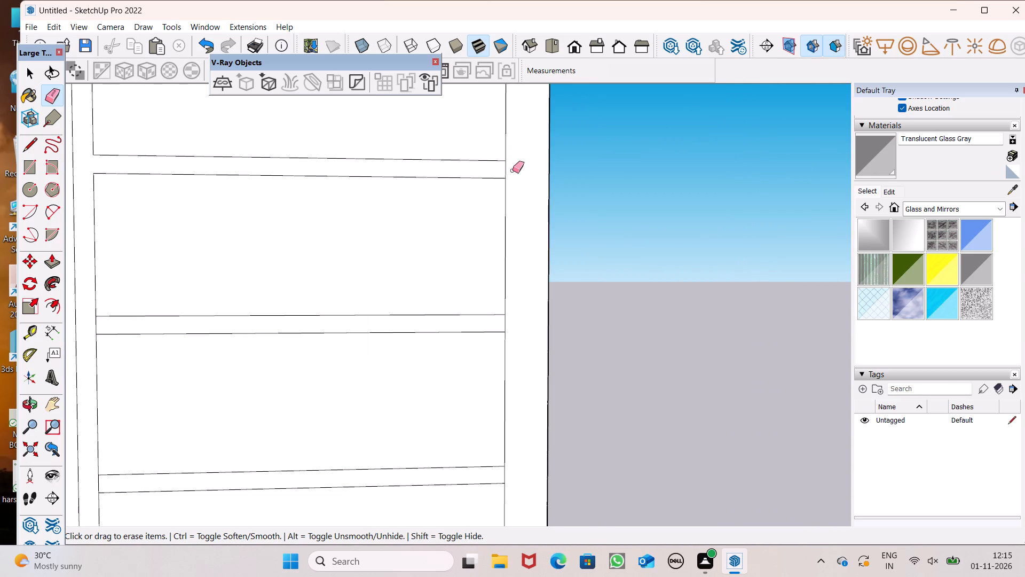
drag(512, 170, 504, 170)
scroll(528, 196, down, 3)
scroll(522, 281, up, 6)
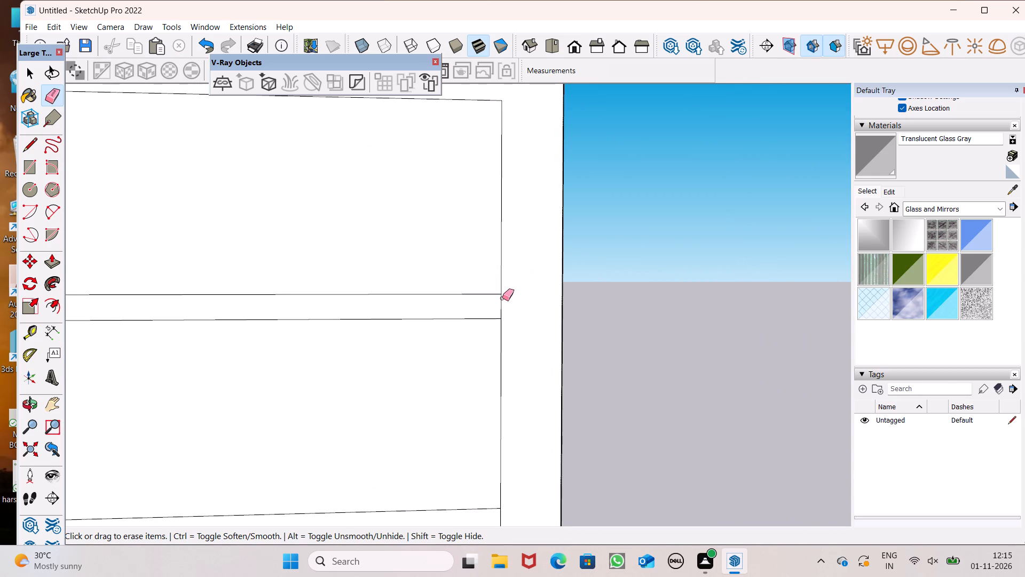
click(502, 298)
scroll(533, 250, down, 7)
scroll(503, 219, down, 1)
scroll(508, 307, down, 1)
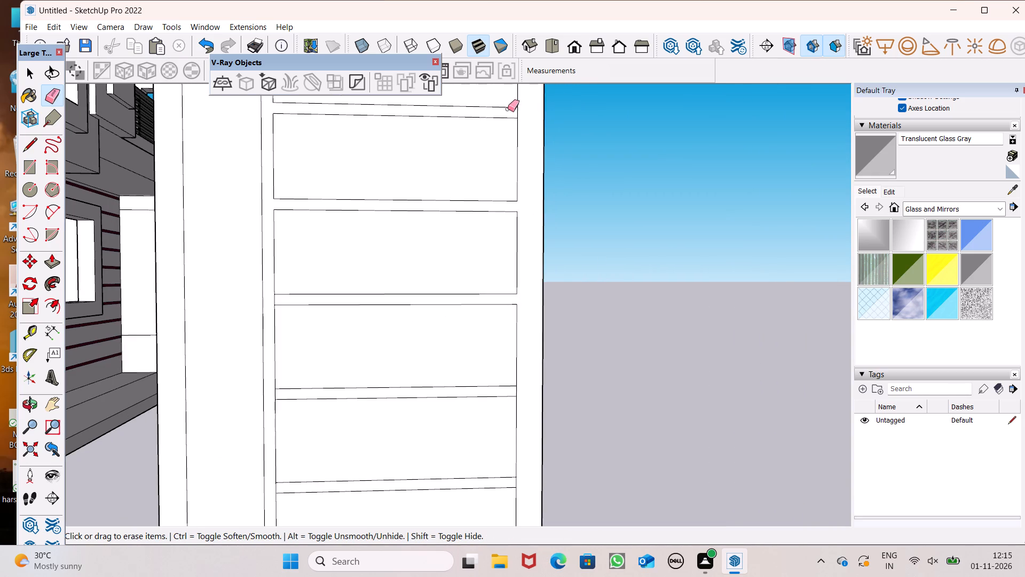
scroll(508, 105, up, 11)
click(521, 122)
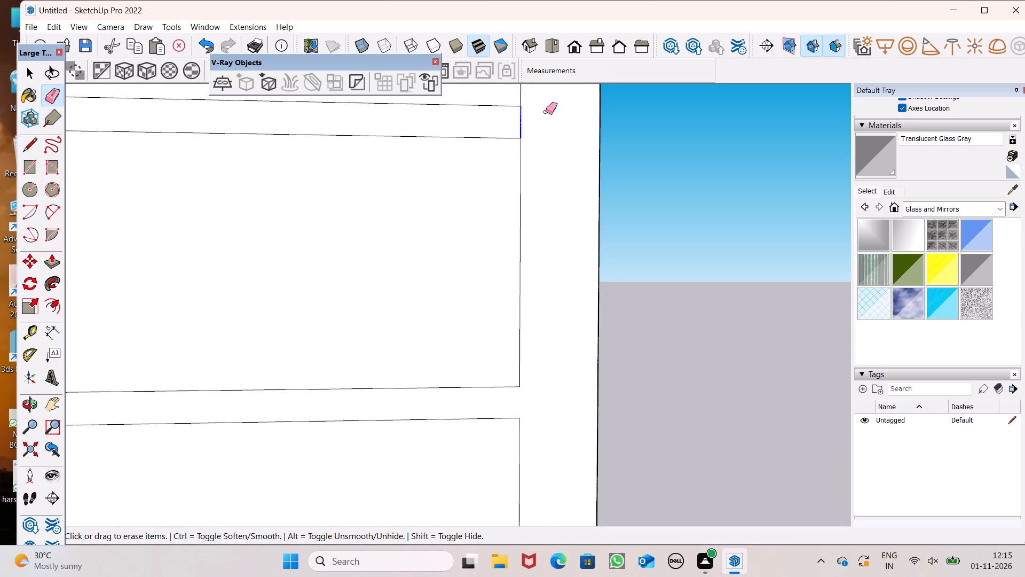
Erase the short end segments joining the fifth and sixth horizontal bars to the outer side frame.
scroll(546, 112, down, 17)
scroll(504, 348, up, 6)
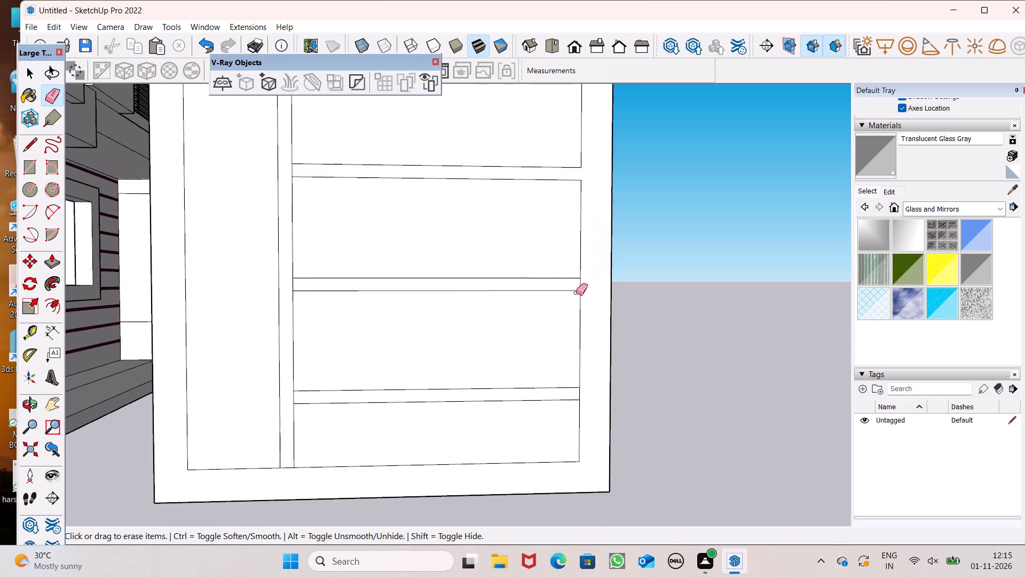
scroll(587, 293, up, 8)
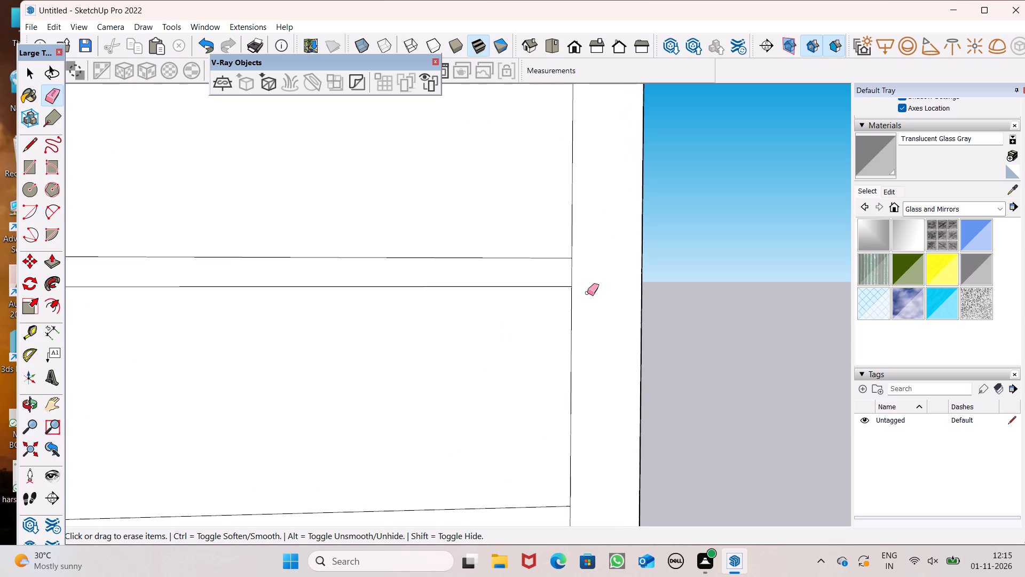
scroll(596, 289, up, 4)
drag(552, 270, 558, 269)
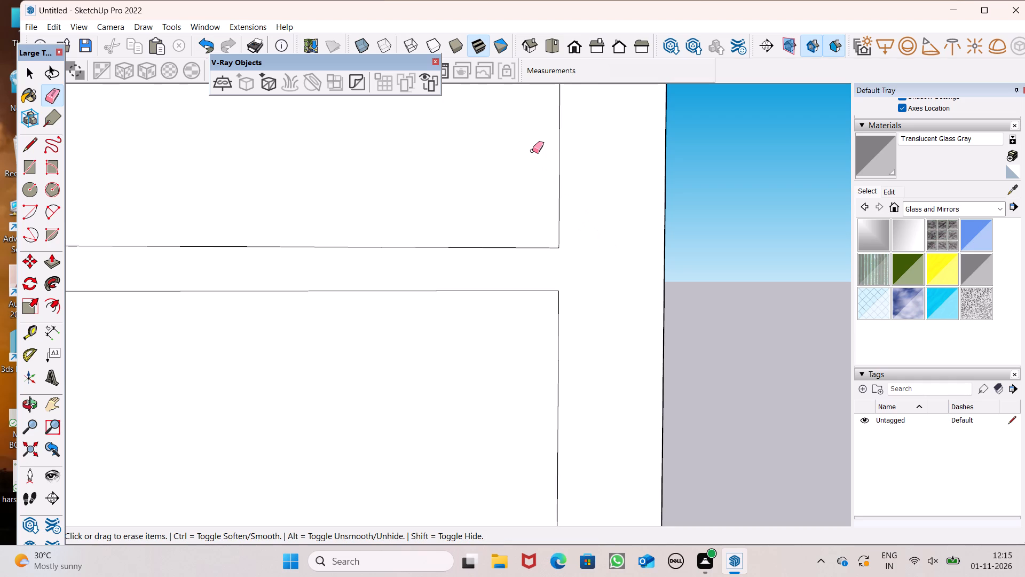
scroll(597, 233, down, 11)
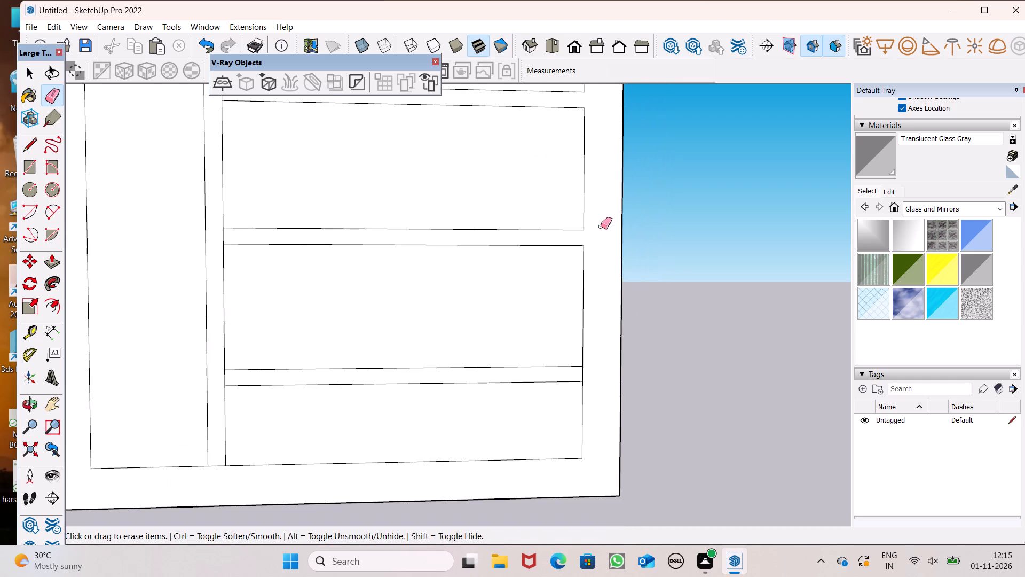
scroll(572, 400, up, 5)
click(594, 362)
scroll(614, 322, down, 5)
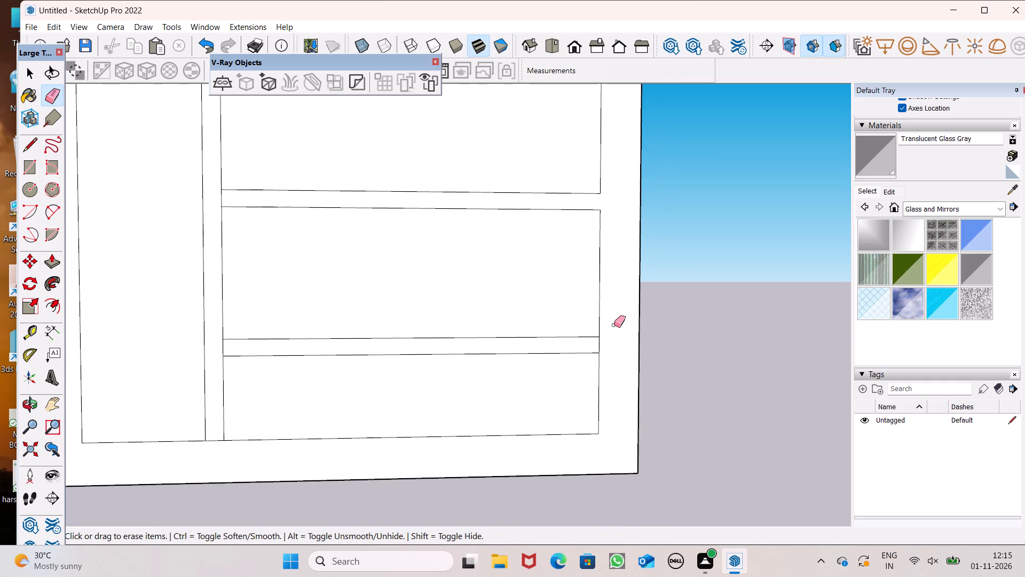
scroll(602, 345, up, 5)
click(599, 347)
Erase the short end segments joining the two lowest horizontal bars to the vertical mullion.
scroll(622, 320, down, 6)
scroll(242, 349, up, 5)
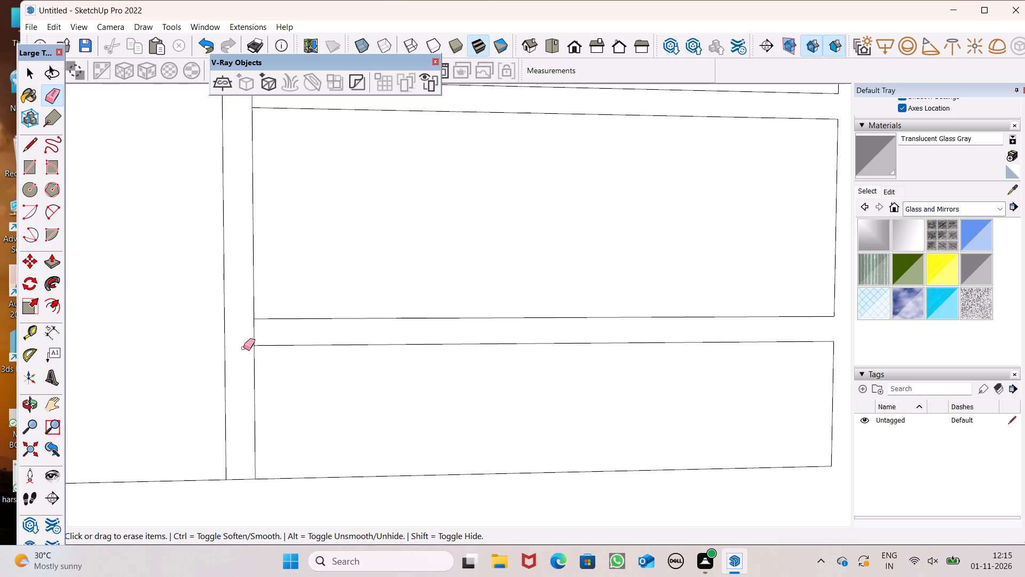
drag(258, 340, 247, 340)
click(247, 340)
scroll(417, 368, down, 6)
scroll(341, 242, up, 5)
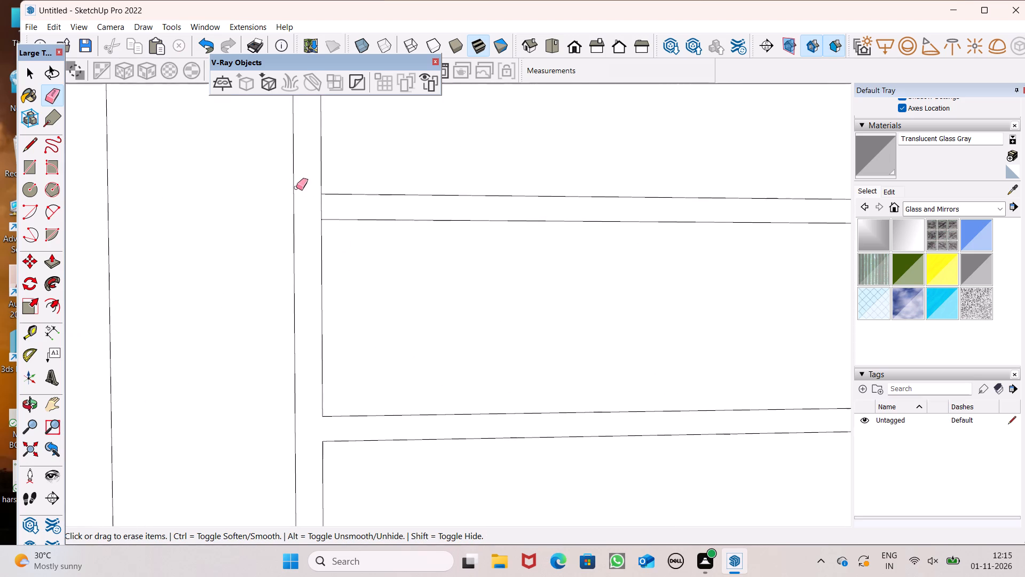
click(322, 204)
scroll(361, 271, down, 9)
key(space)
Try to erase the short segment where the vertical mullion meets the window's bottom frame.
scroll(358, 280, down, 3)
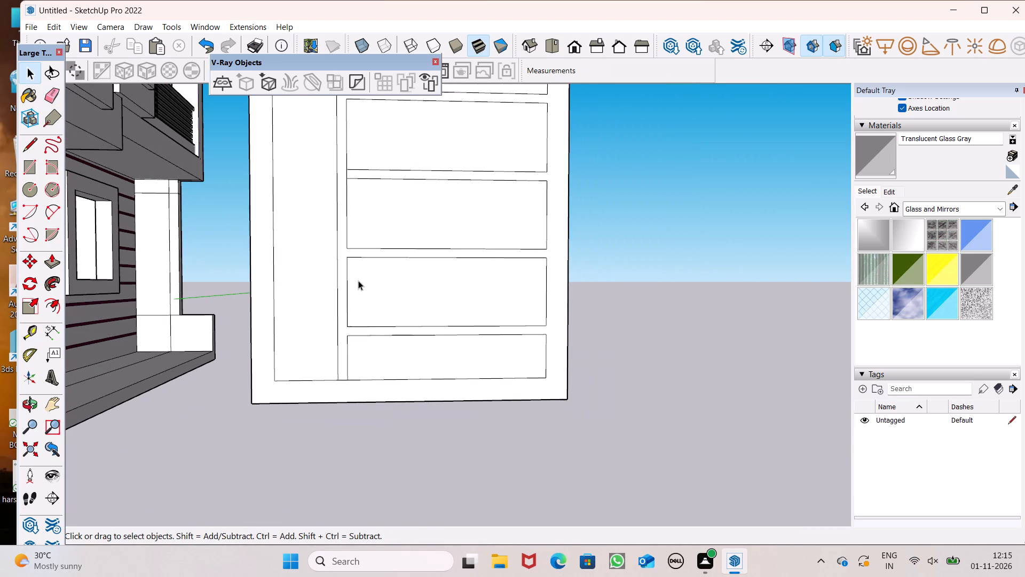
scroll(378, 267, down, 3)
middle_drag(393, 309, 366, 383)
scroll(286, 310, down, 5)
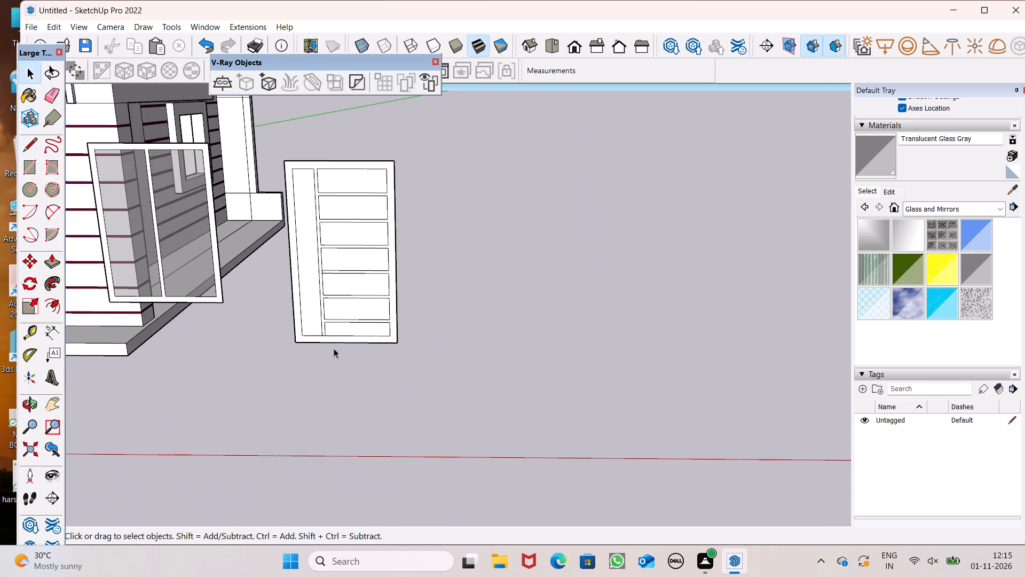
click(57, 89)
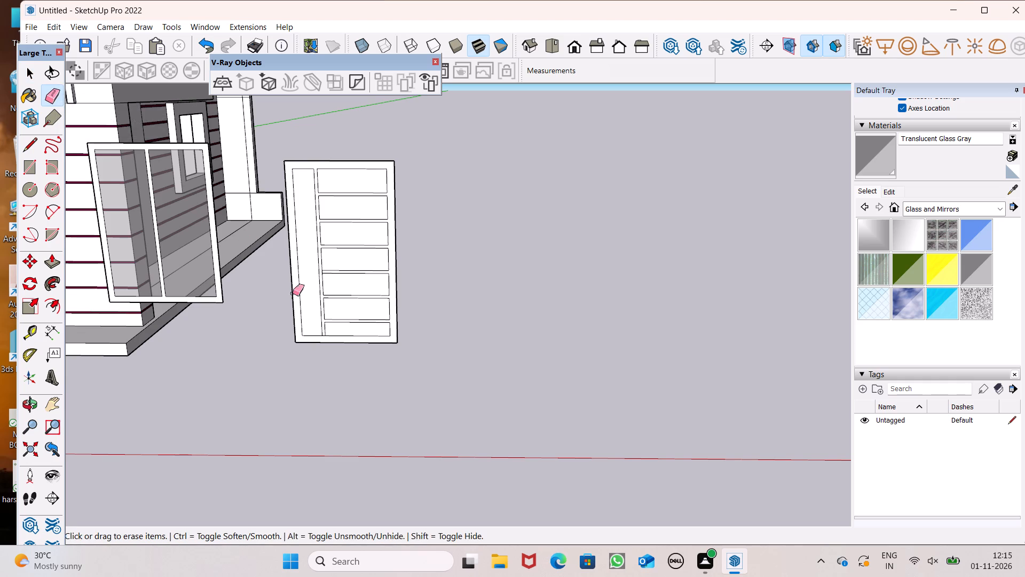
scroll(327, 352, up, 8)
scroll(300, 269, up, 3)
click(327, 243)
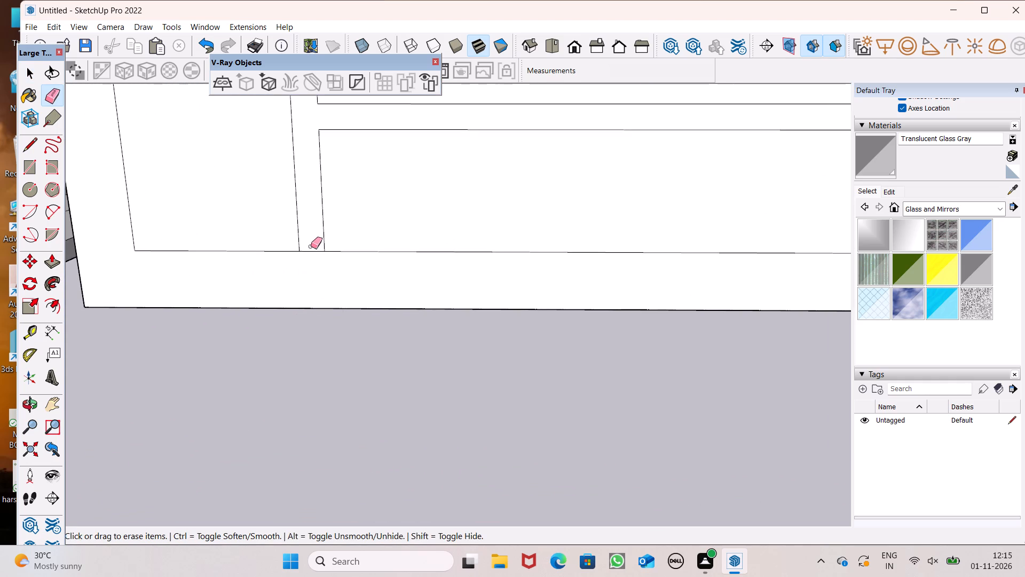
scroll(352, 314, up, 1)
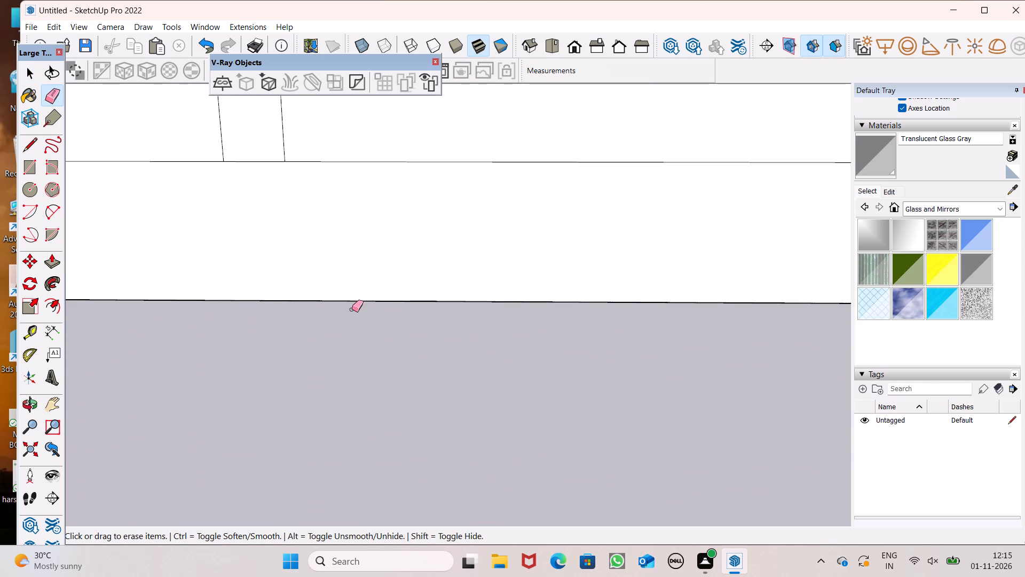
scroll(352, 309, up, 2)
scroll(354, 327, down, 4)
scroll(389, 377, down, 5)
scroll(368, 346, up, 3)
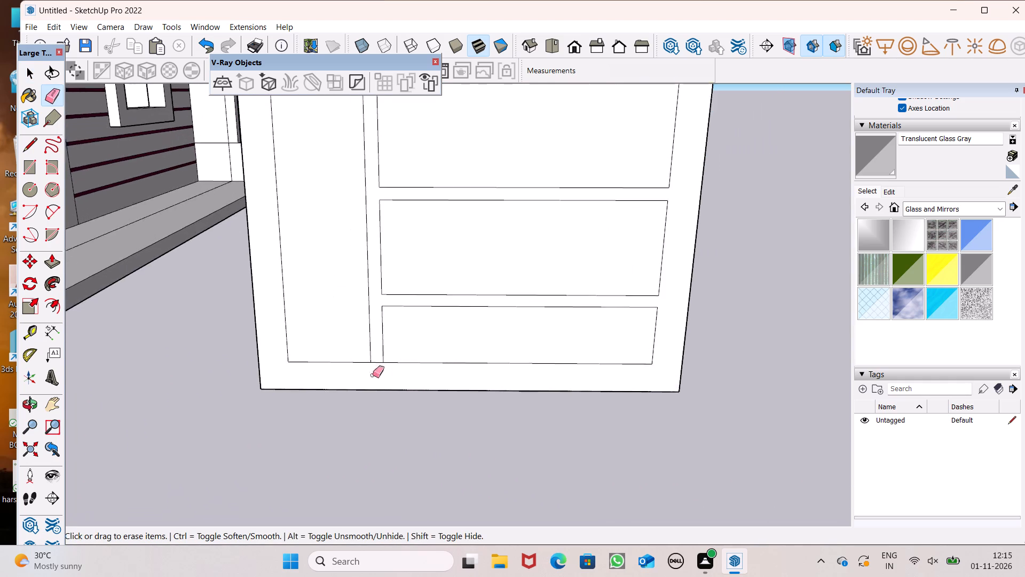
Draw a line about 1 7/16" long across the top end of the vertical mullion, along the top frame's inner edge.
scroll(402, 443, down, 5)
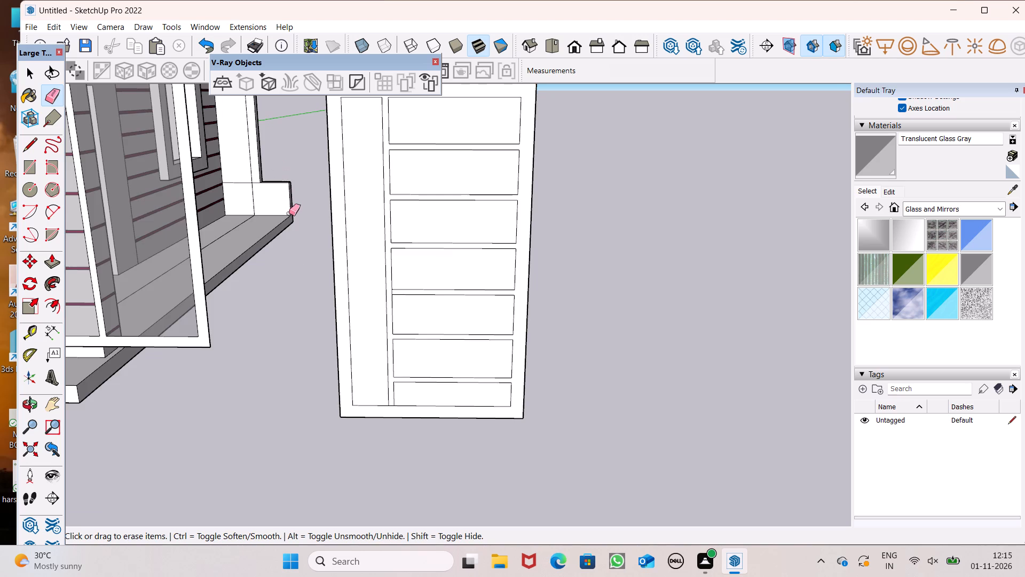
scroll(298, 259, down, 2)
scroll(337, 213, up, 1)
scroll(329, 155, up, 1)
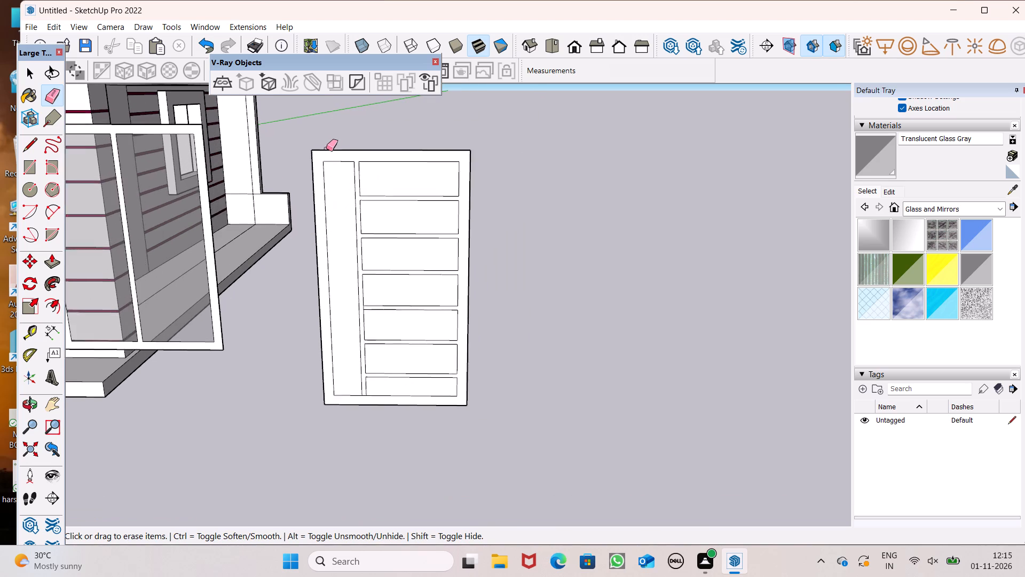
scroll(326, 149, up, 2)
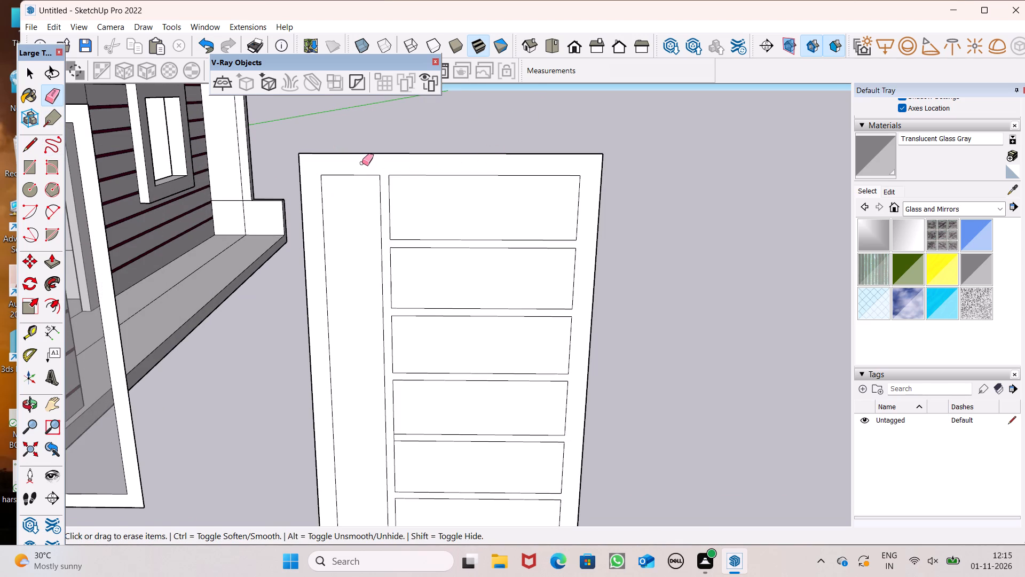
click(33, 147)
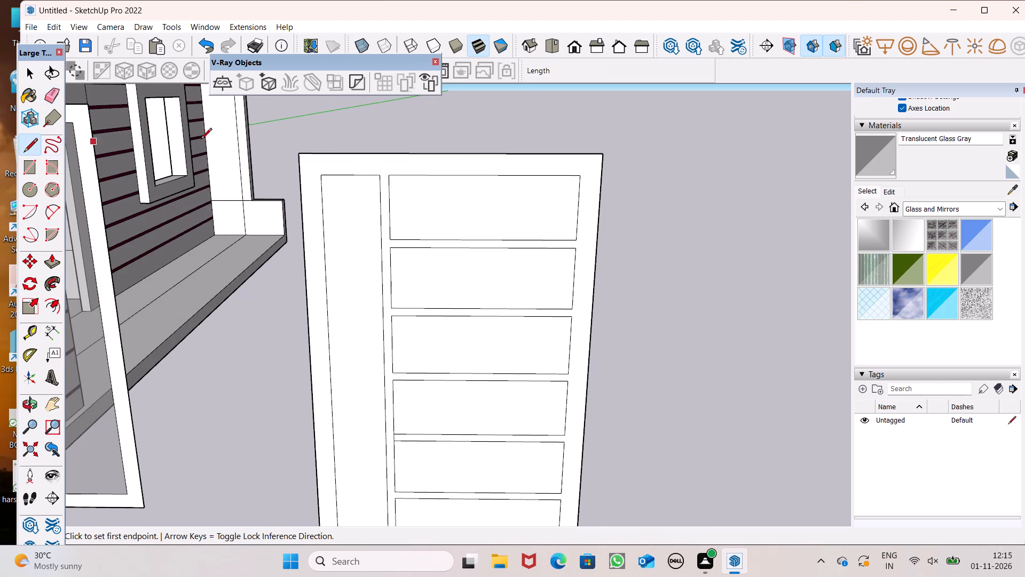
scroll(396, 159, up, 5)
click(369, 183)
click(384, 186)
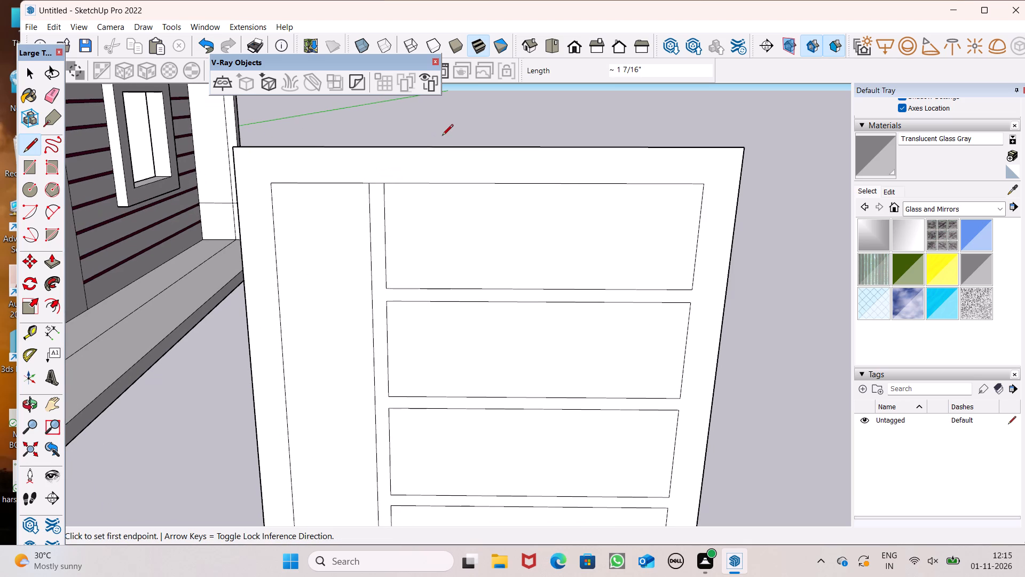
scroll(442, 135, down, 8)
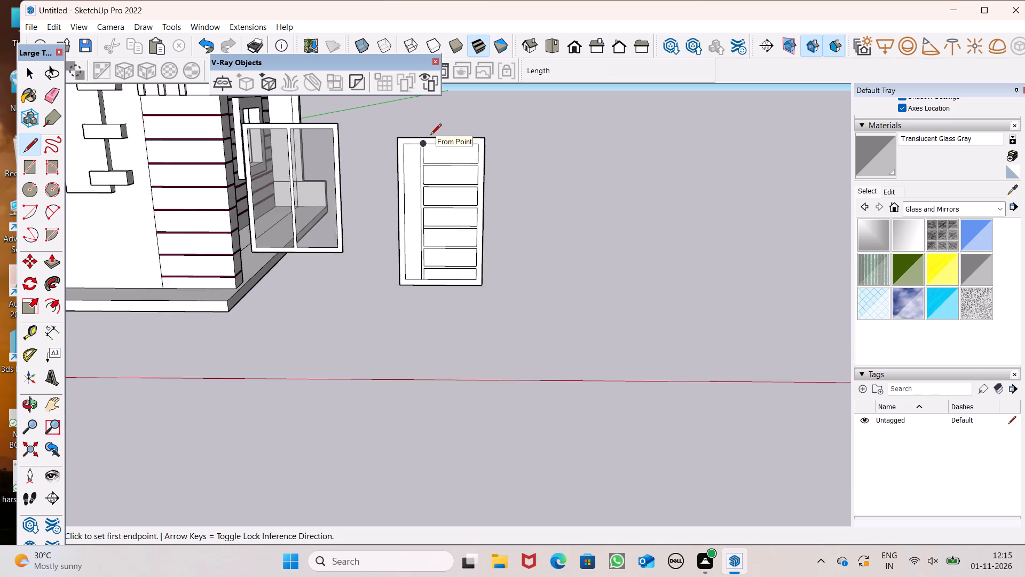
scroll(429, 260, up, 7)
scroll(400, 211, up, 7)
key(space)
Draw lines about 1 5/16" long closing the ends of the first and second horizontal bars at the outer side frame.
scroll(460, 317, down, 9)
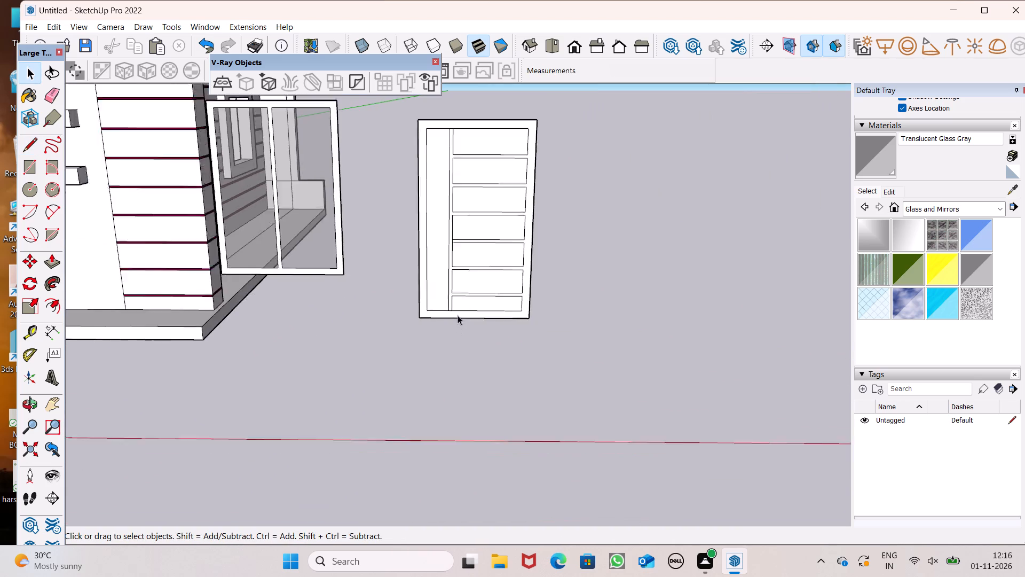
scroll(458, 315, down, 1)
middle_drag(552, 347, 493, 372)
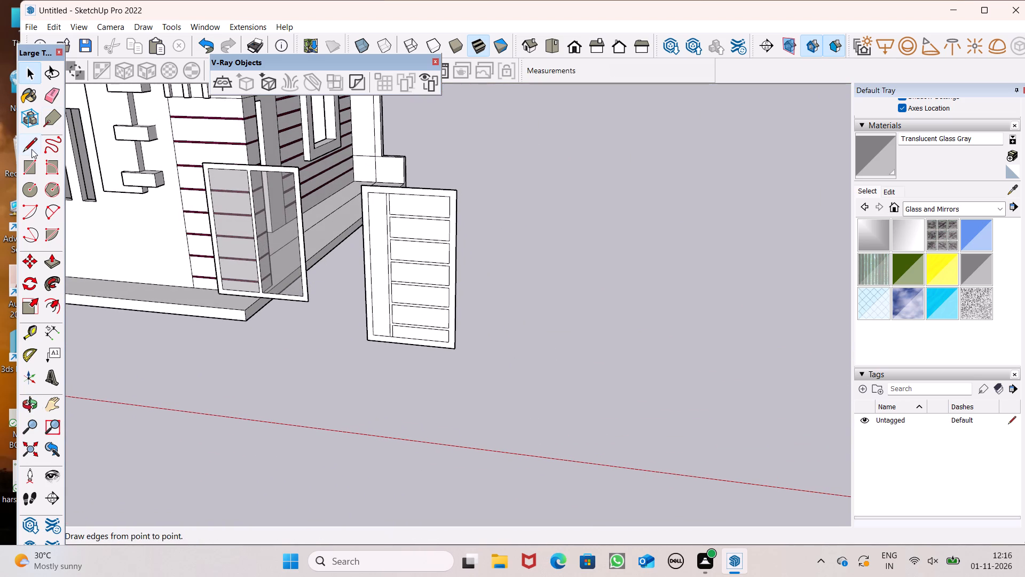
click(31, 146)
middle_drag(345, 326, 385, 326)
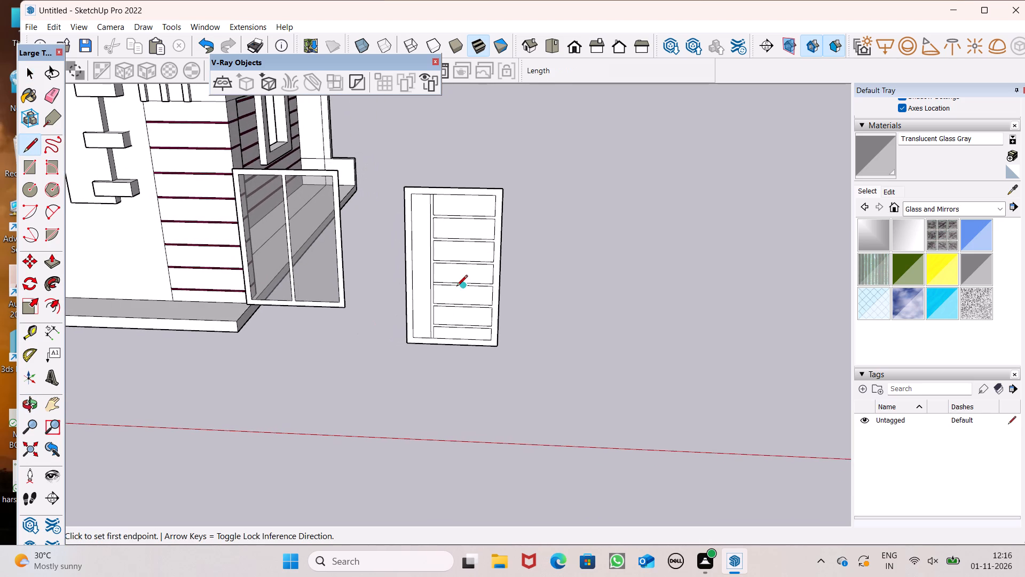
scroll(476, 277, up, 6)
scroll(515, 207, up, 6)
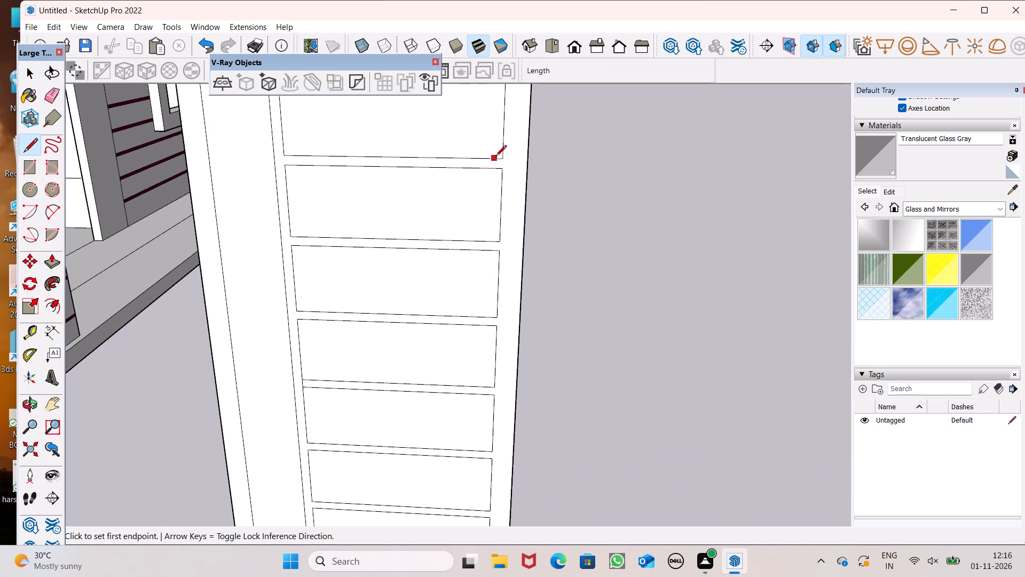
click(500, 157)
click(499, 169)
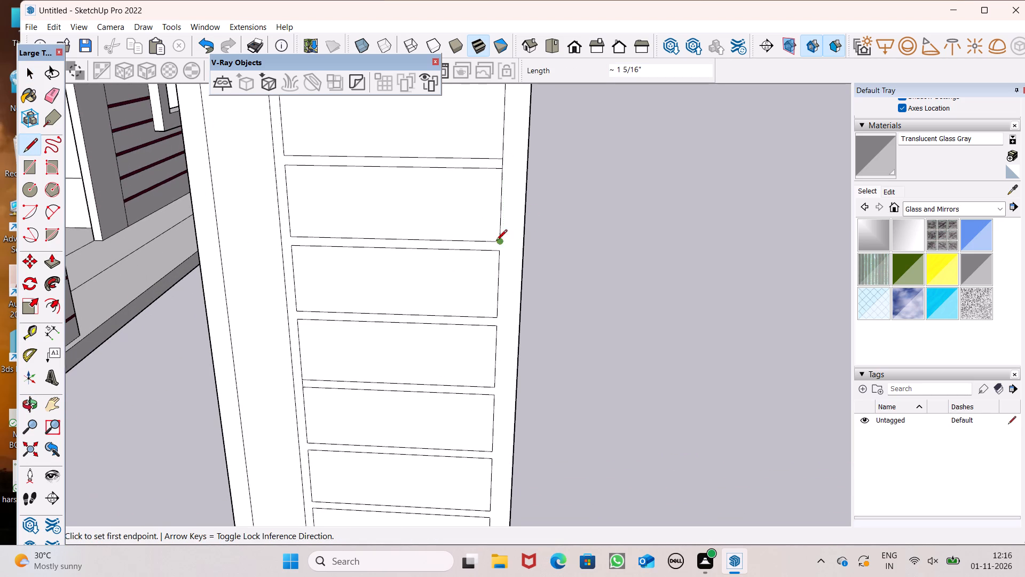
click(499, 242)
scroll(501, 260, up, 9)
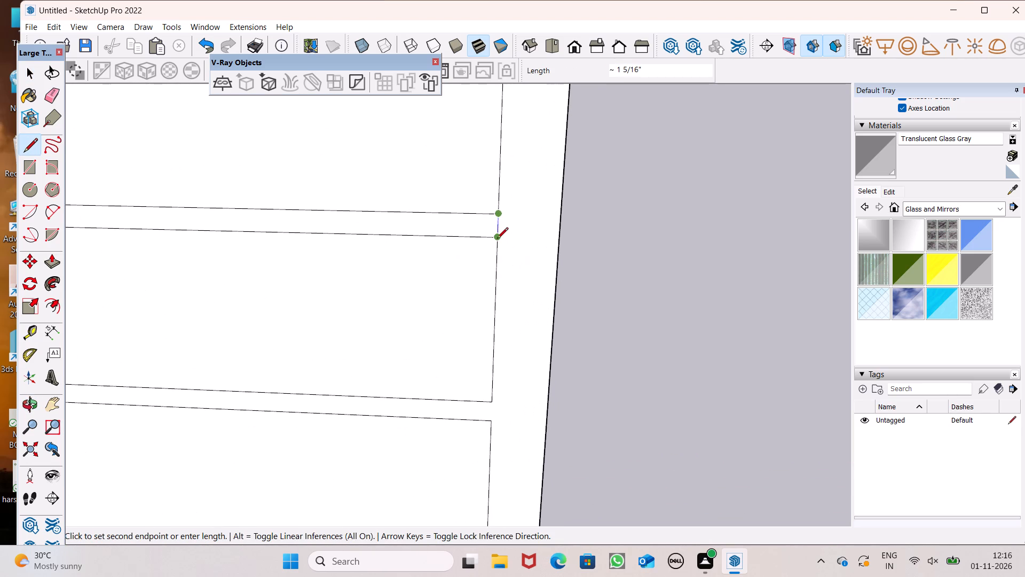
click(497, 239)
Draw short lines closing the ends of the third and fourth horizontal bars at the outer side frame.
scroll(522, 210, down, 7)
scroll(508, 316, up, 7)
click(501, 316)
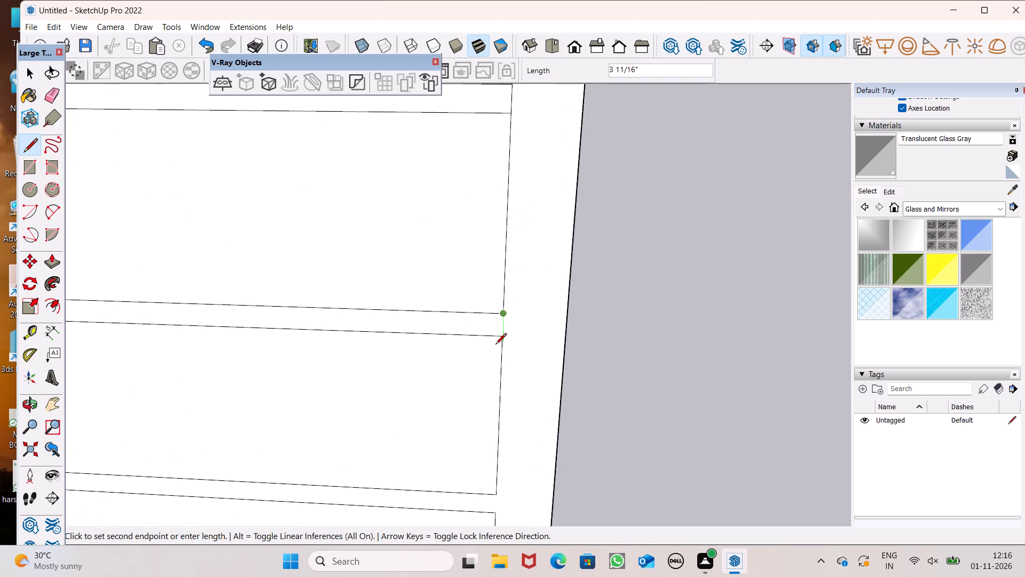
click(501, 339)
scroll(524, 257, down, 6)
scroll(510, 402, up, 13)
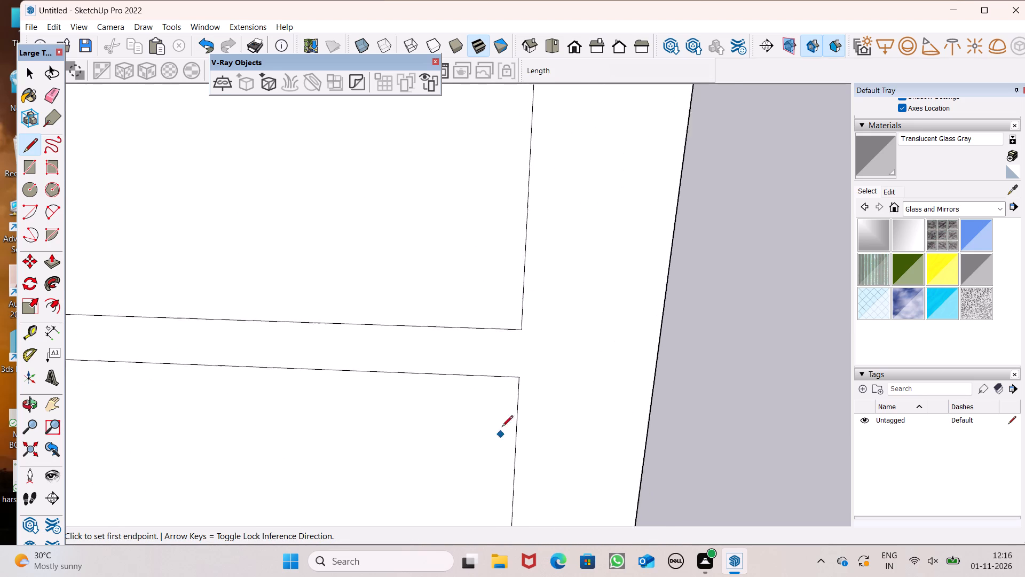
scroll(502, 427, up, 2)
click(526, 309)
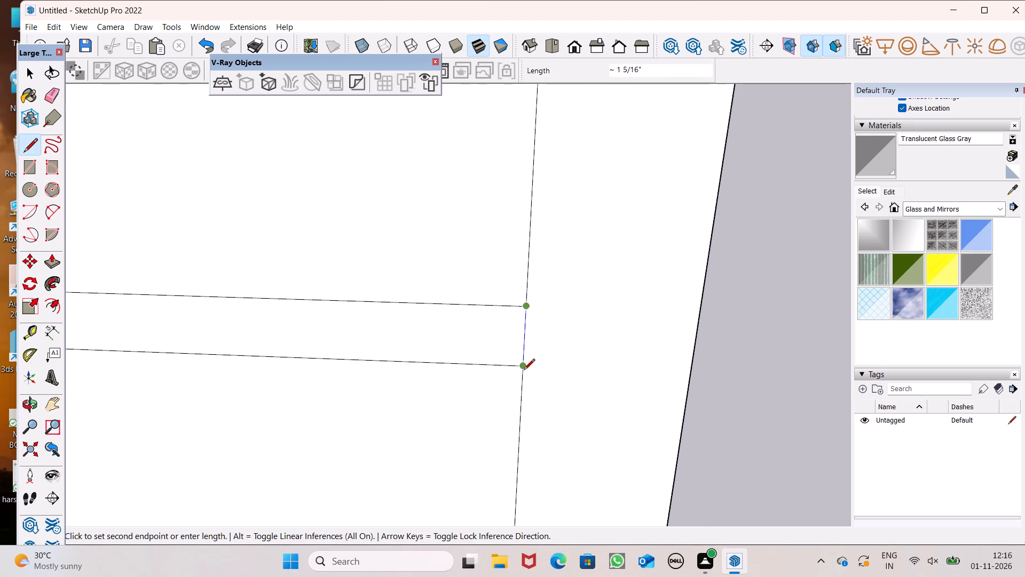
click(521, 372)
scroll(506, 263, down, 8)
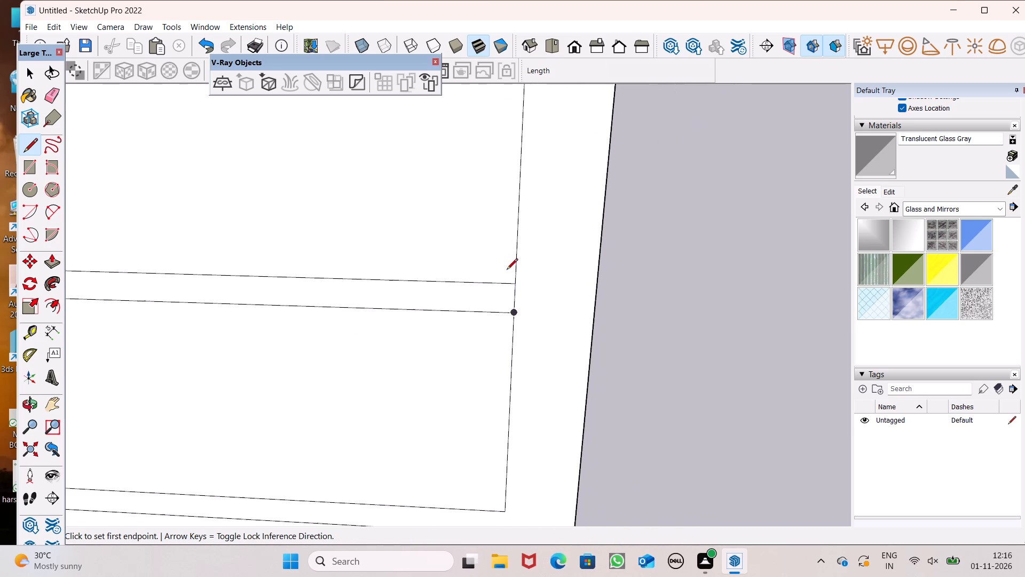
scroll(515, 246, down, 7)
scroll(532, 372, down, 7)
scroll(547, 257, down, 4)
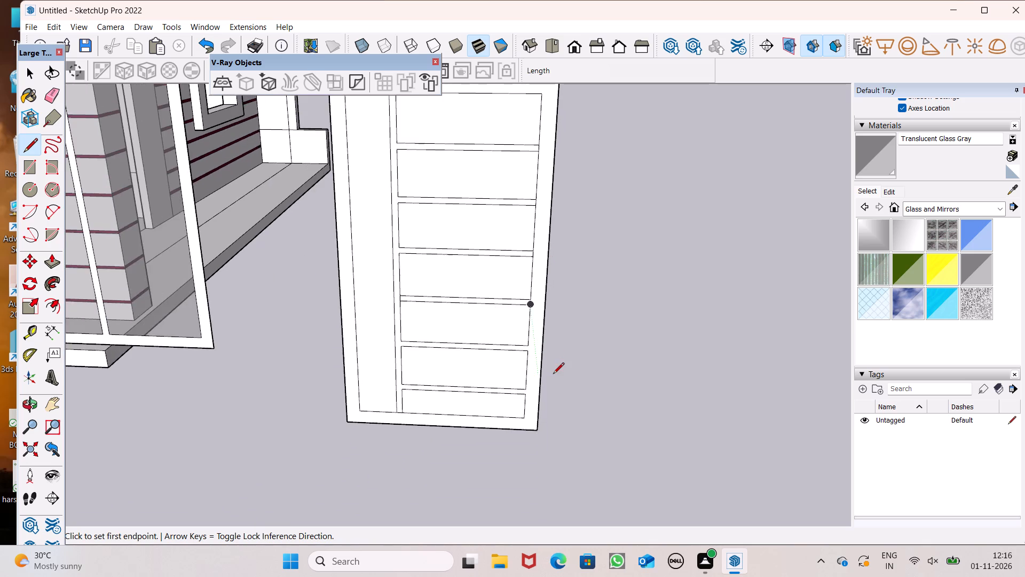
Draw a line about 1 5/16" long closing the fifth horizontal bar's end at the outer side frame.
scroll(554, 377, up, 6)
scroll(609, 219, down, 6)
scroll(578, 231, up, 4)
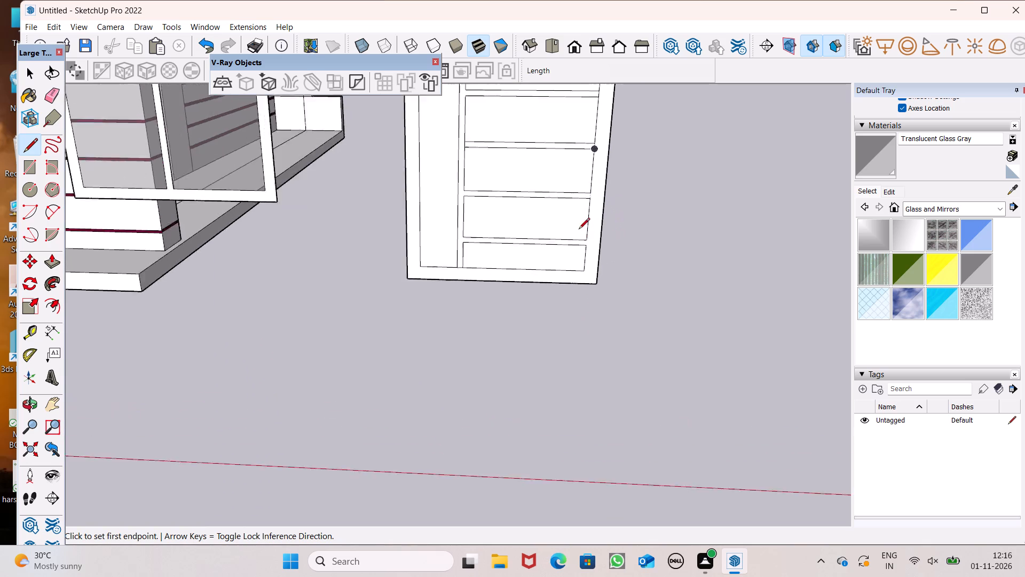
scroll(579, 230, up, 3)
scroll(597, 175, up, 5)
click(598, 175)
click(590, 192)
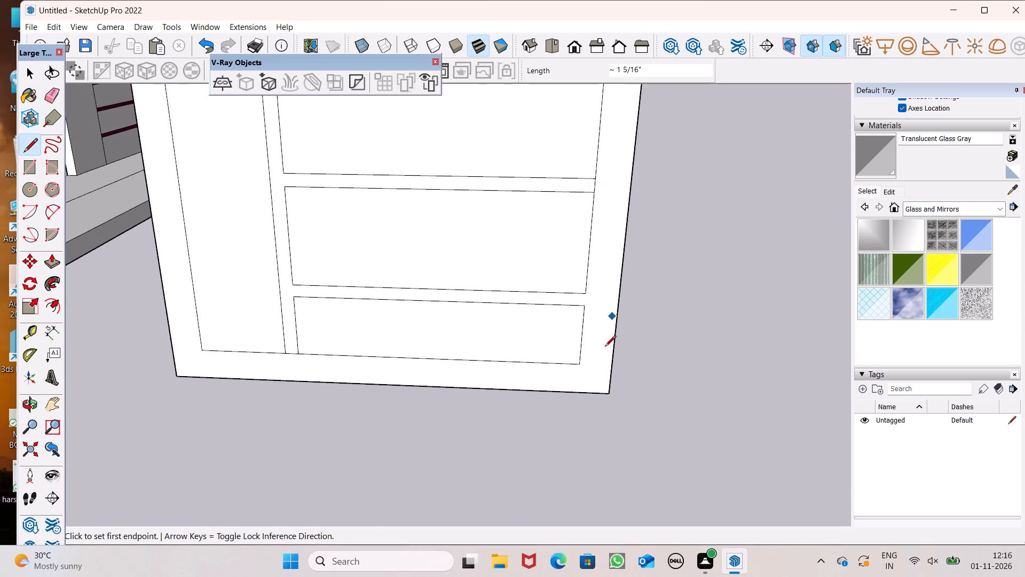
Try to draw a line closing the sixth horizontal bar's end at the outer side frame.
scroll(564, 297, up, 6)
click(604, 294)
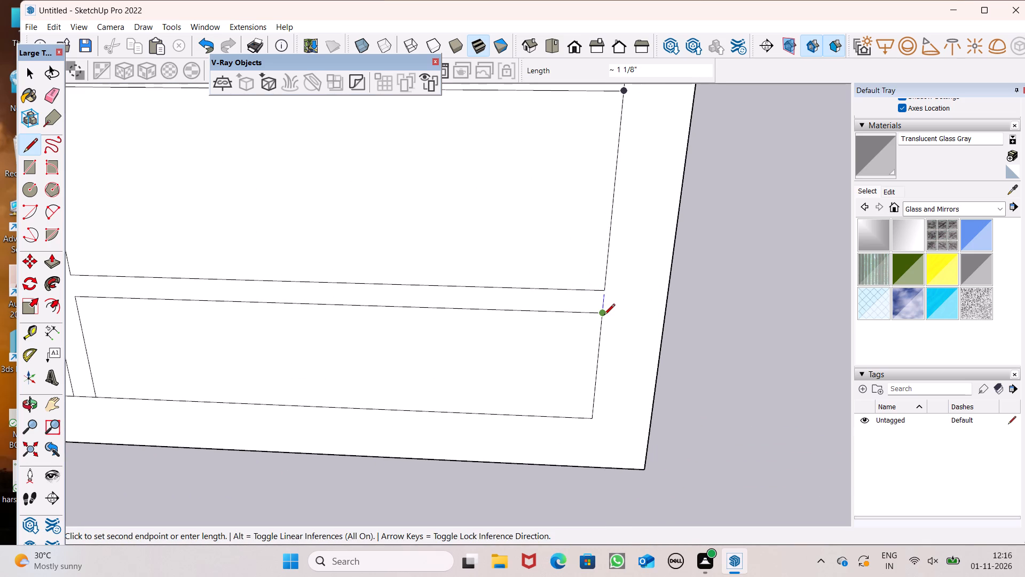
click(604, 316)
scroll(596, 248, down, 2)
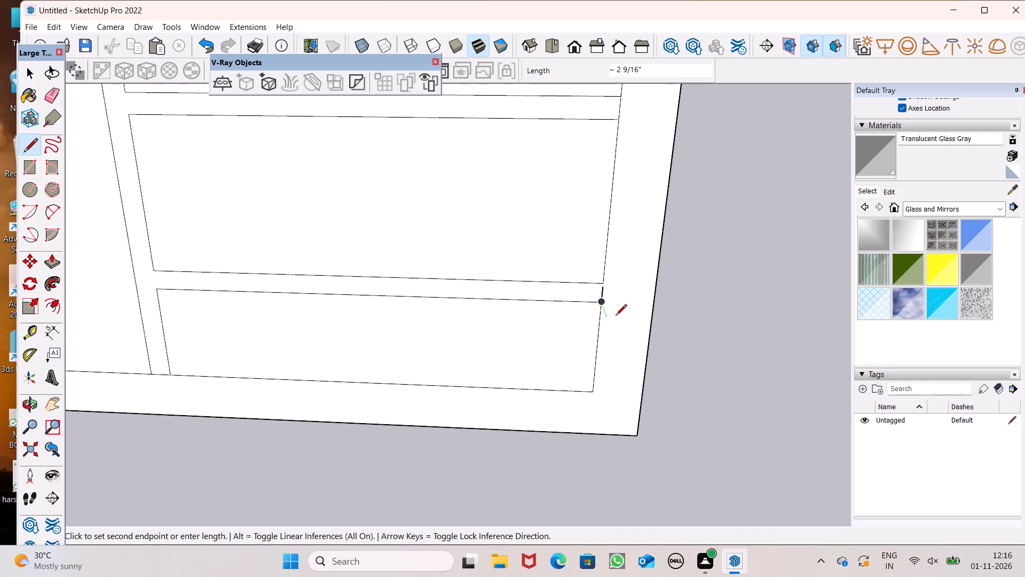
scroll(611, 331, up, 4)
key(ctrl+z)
Draw a short line between the two corner points closing the sixth horizontal bar's end at the outer side frame.
scroll(588, 294, up, 7)
click(616, 253)
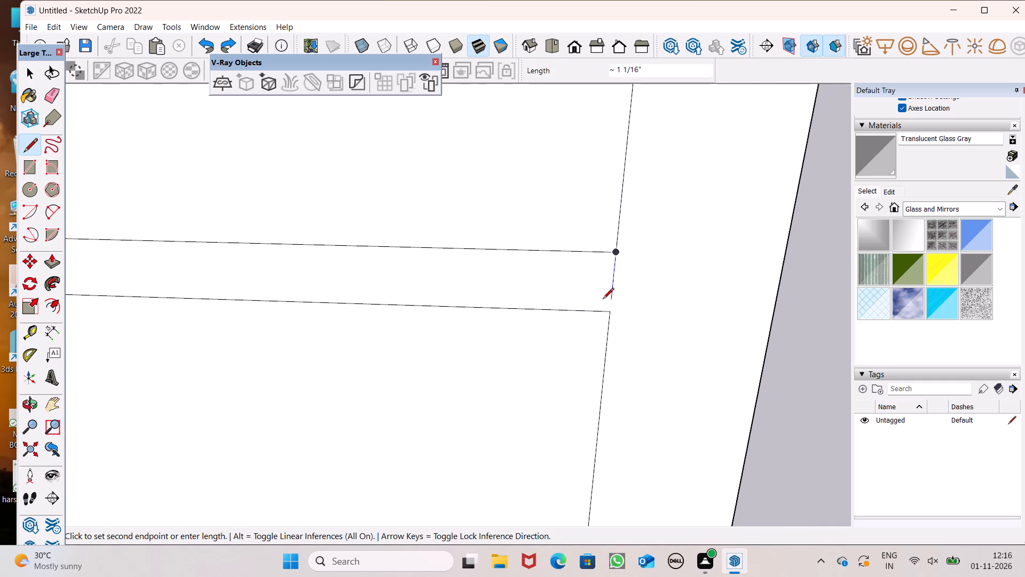
click(610, 315)
scroll(586, 215, down, 8)
scroll(619, 440, up, 3)
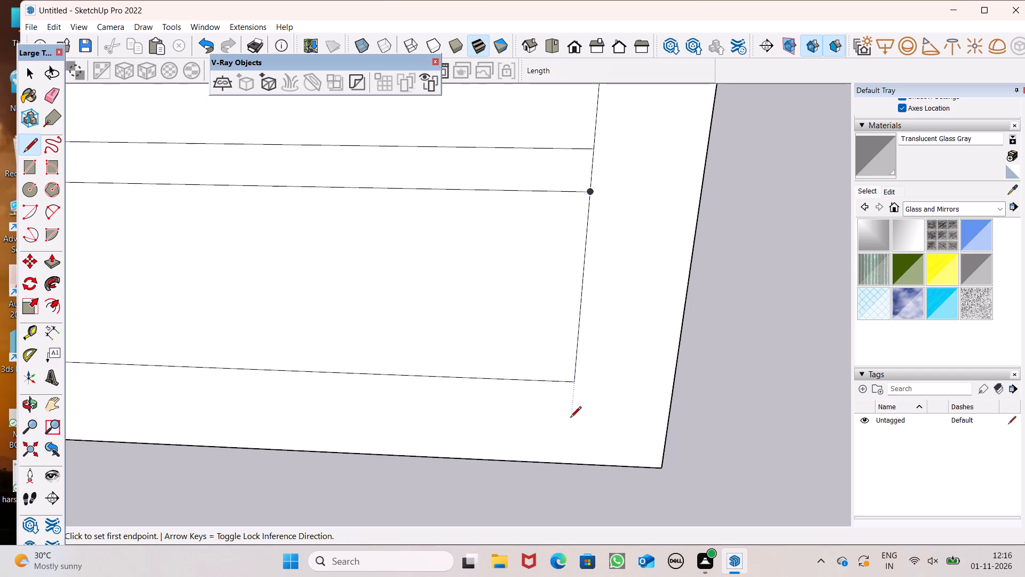
scroll(570, 418, up, 2)
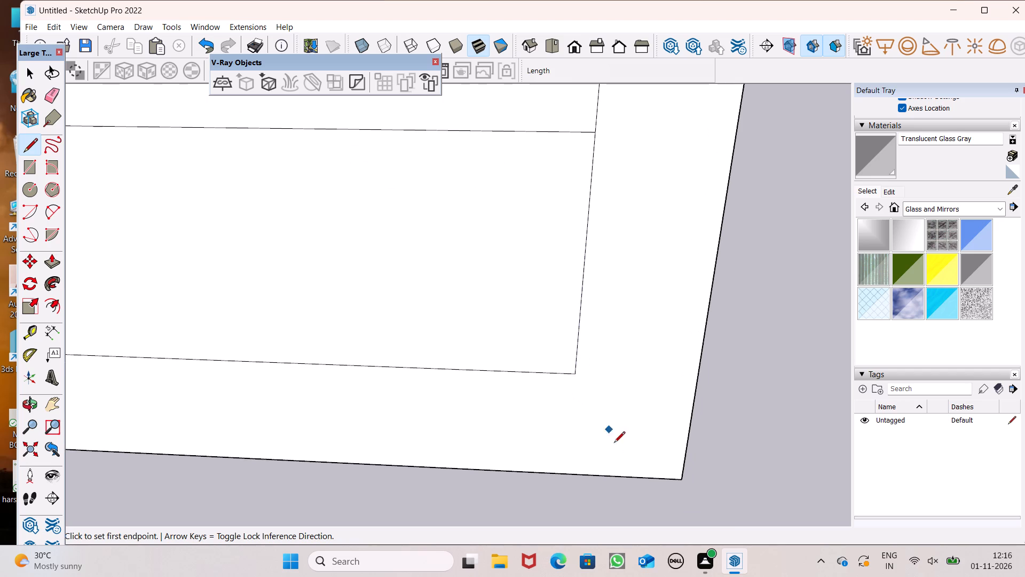
scroll(614, 450, down, 7)
scroll(633, 360, down, 10)
key(space)
Push/Pull the window unit's outer frame face out by about 3 1/16".
scroll(762, 412, down, 3)
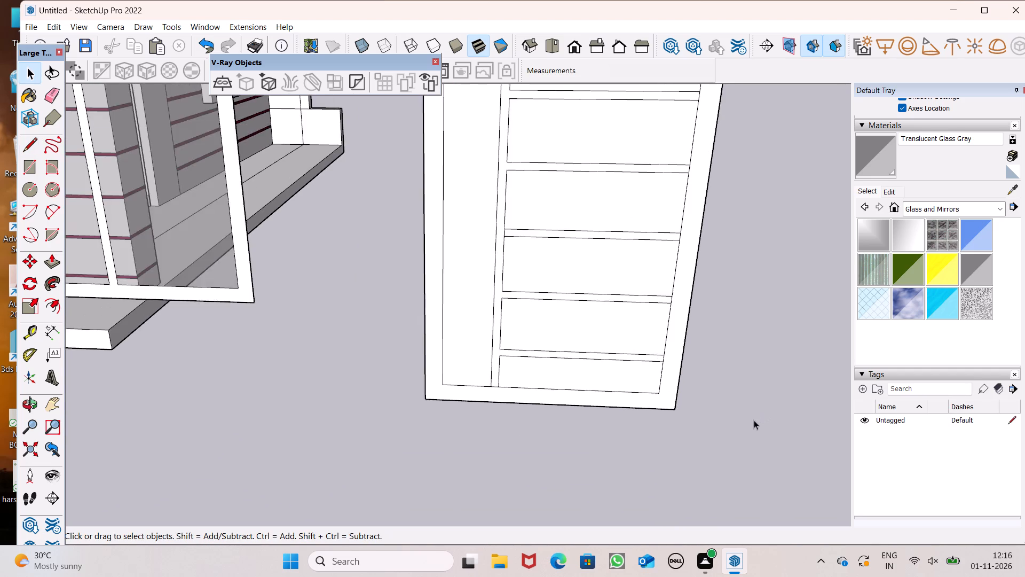
middle_drag(742, 433, 743, 416)
scroll(593, 391, down, 3)
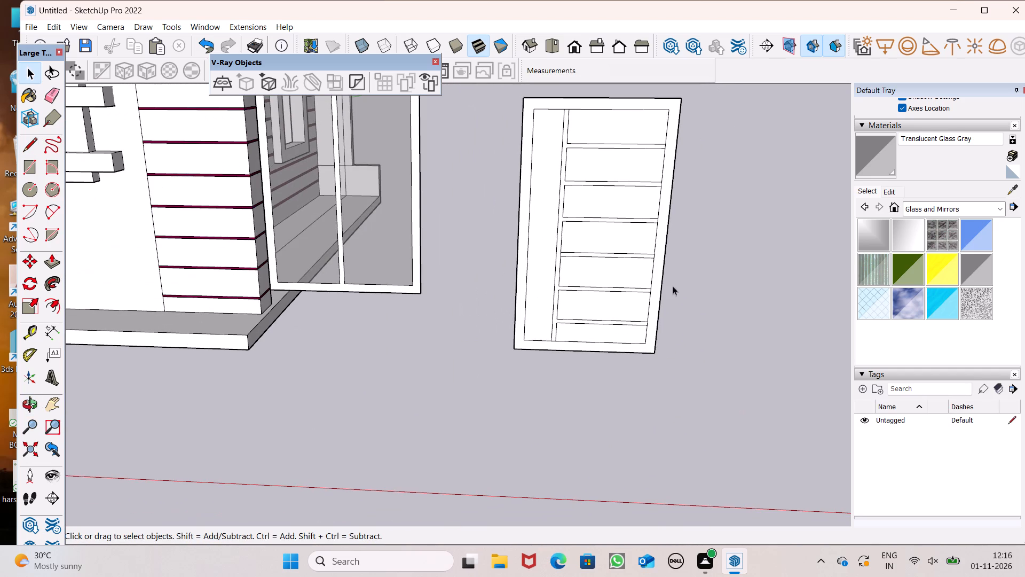
click(55, 264)
middle_drag(700, 350, 693, 380)
scroll(590, 213, down, 2)
middle_drag(702, 370, 677, 375)
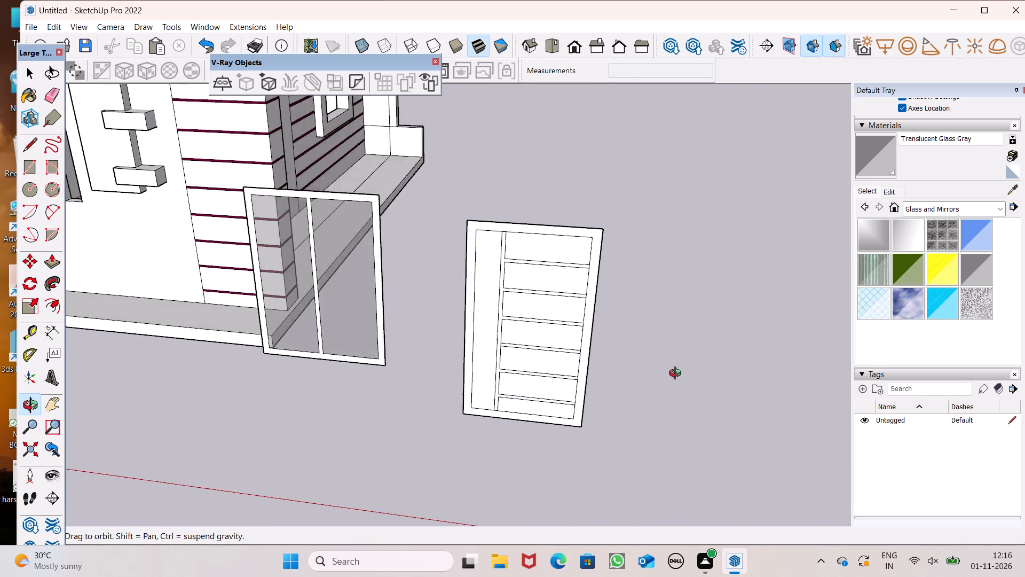
middle_drag(677, 375, 672, 362)
scroll(508, 407, up, 7)
drag(591, 381, 590, 394)
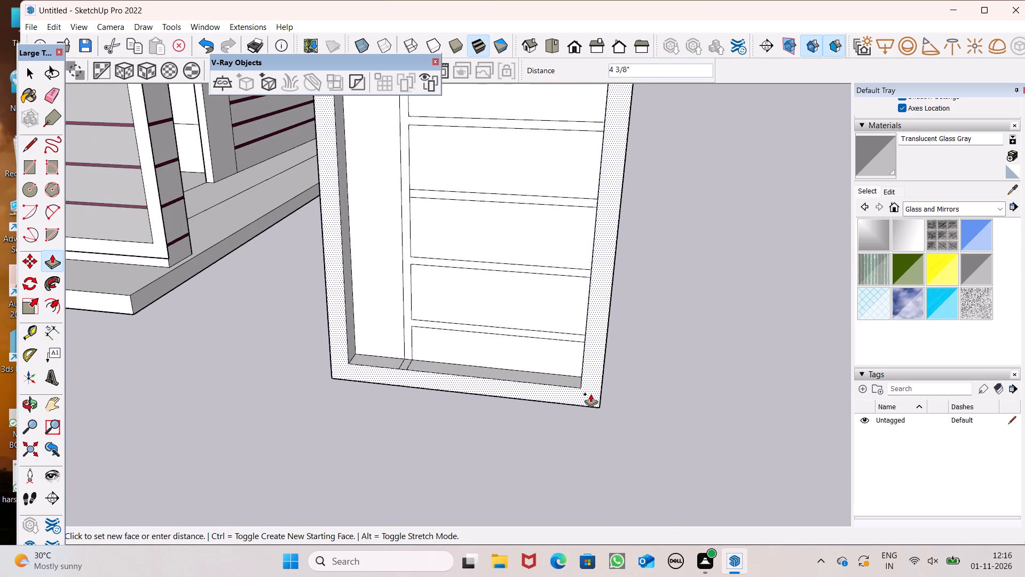
drag(590, 394, 591, 390)
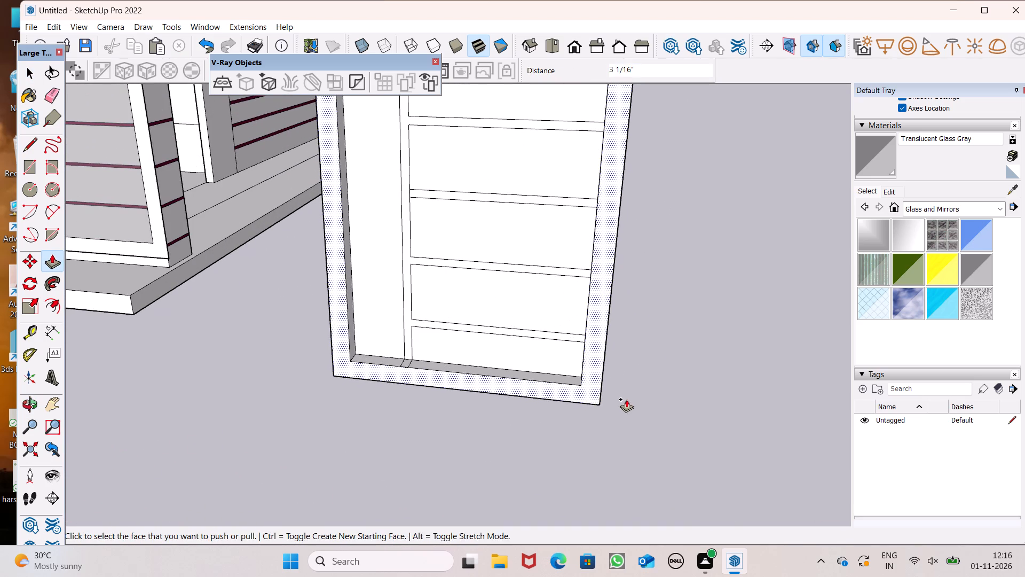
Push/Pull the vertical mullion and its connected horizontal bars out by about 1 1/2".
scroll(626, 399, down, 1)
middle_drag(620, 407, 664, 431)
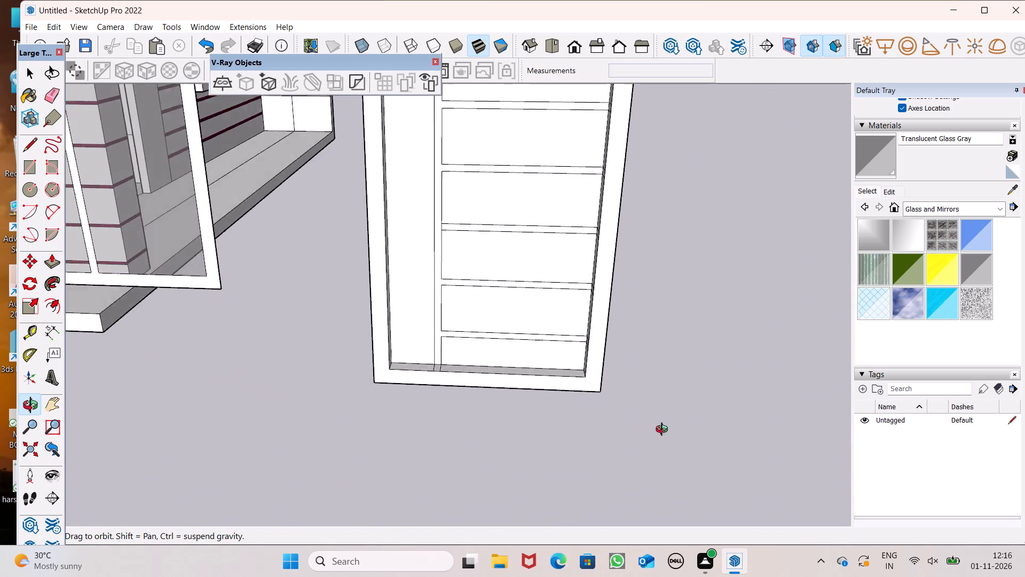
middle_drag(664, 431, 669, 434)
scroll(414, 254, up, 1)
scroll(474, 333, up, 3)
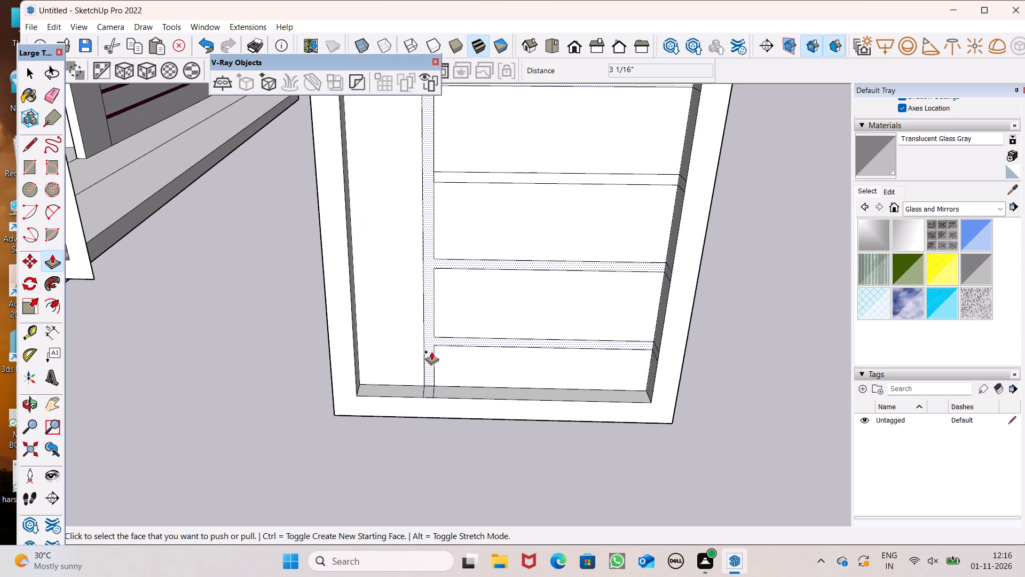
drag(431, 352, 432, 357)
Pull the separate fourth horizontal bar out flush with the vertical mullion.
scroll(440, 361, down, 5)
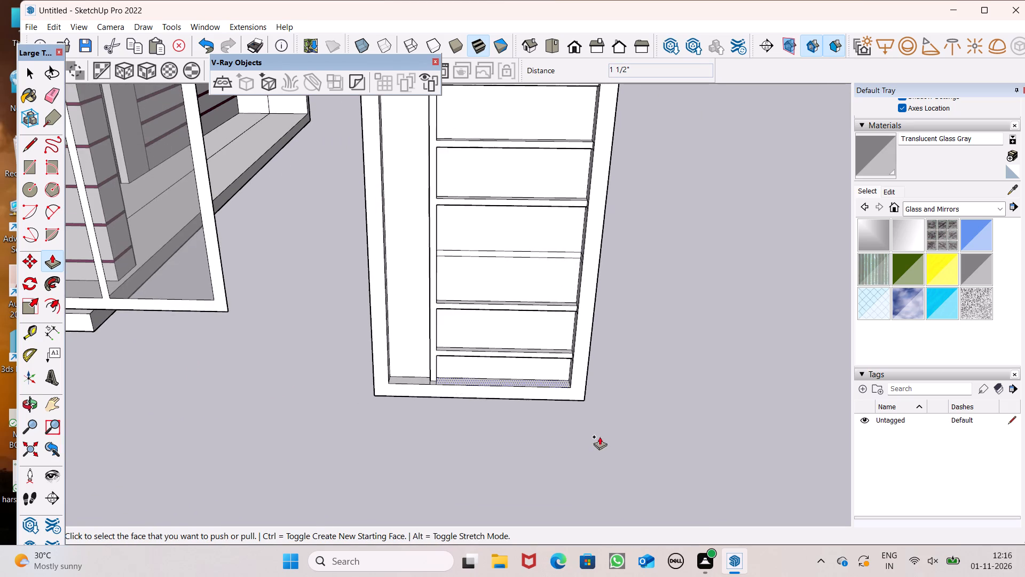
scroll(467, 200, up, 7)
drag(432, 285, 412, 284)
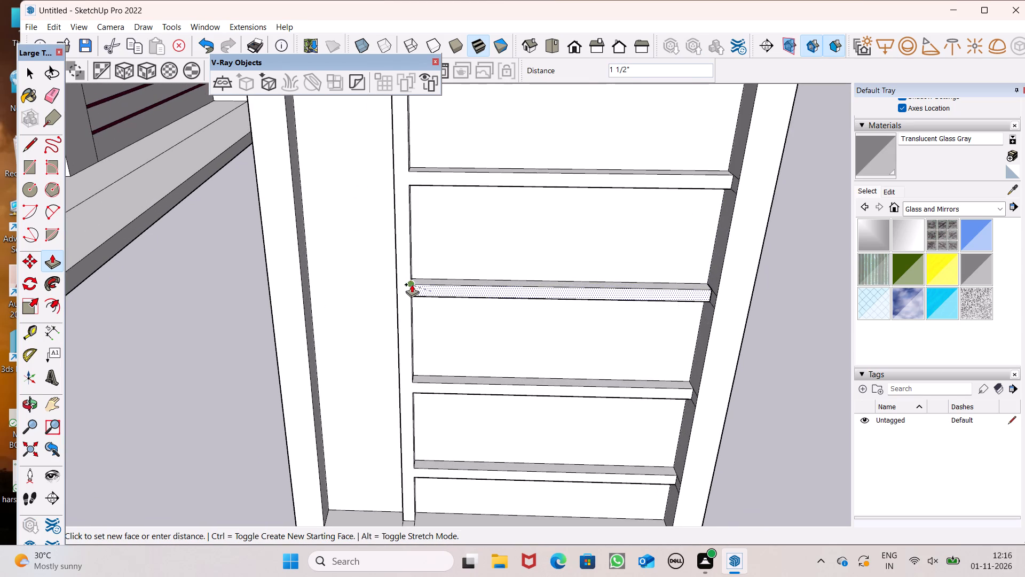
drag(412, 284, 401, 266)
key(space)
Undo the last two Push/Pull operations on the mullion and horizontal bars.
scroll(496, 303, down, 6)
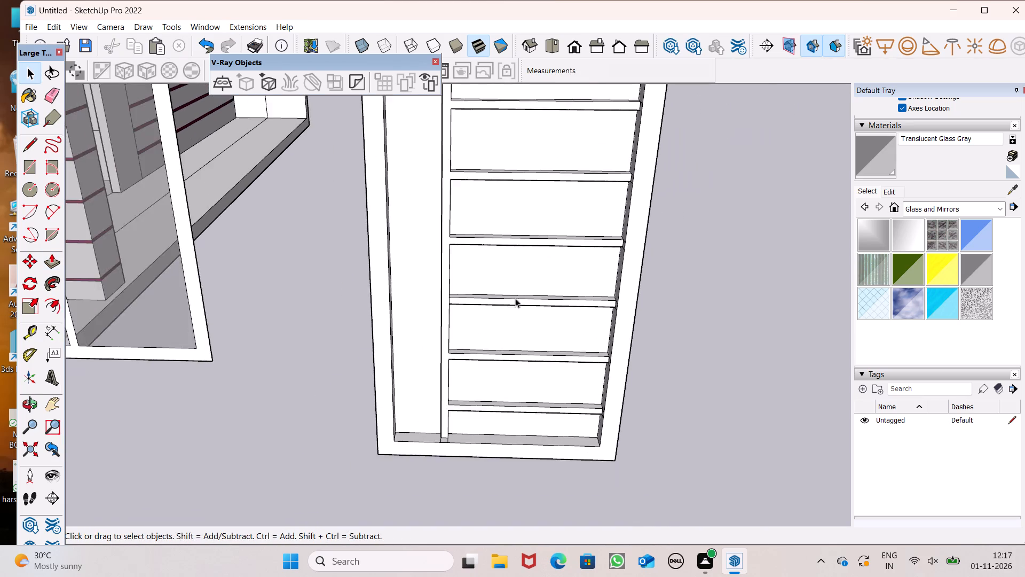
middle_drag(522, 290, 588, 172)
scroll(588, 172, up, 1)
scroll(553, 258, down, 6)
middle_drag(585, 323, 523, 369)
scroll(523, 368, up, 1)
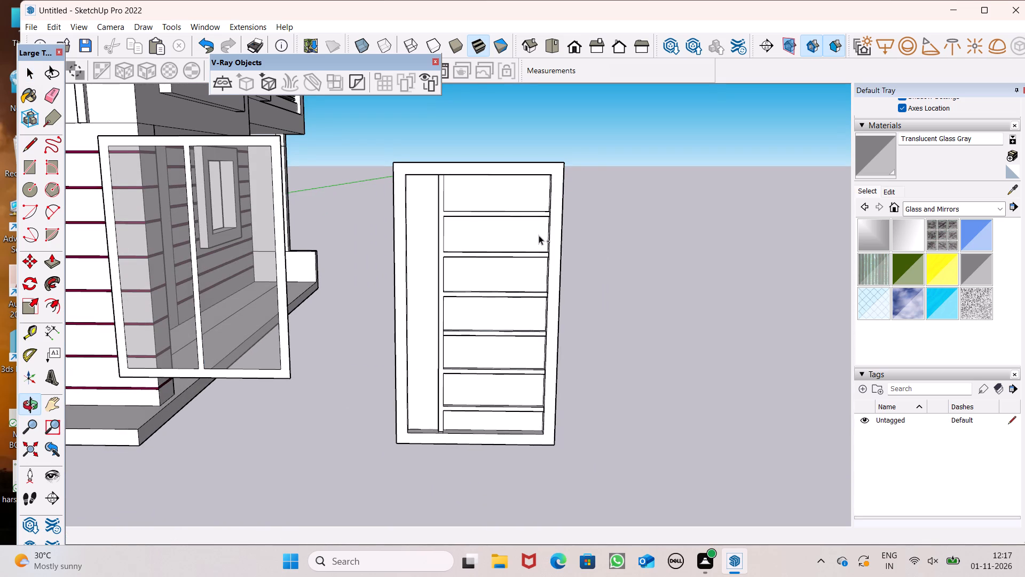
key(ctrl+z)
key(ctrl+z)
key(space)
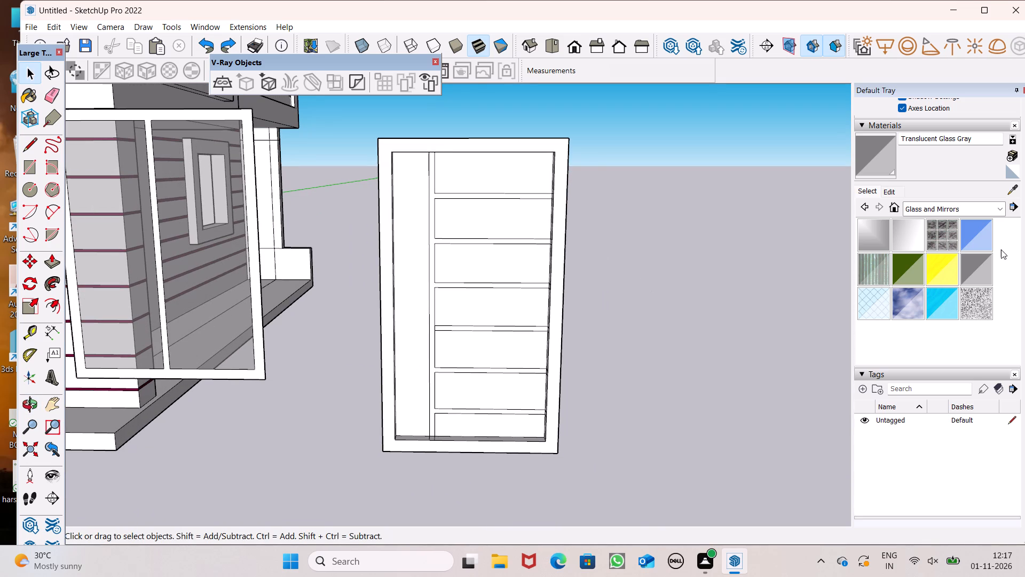
Paint the tall side panel and the seven panels between the horizontal bars with Color B08 from the Colors collection.
click(944, 205)
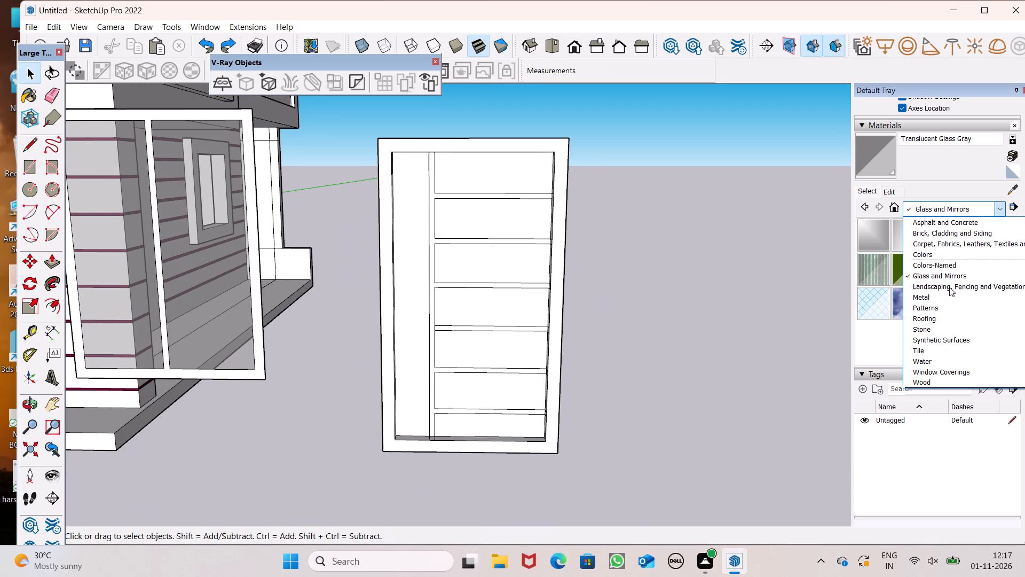
click(947, 257)
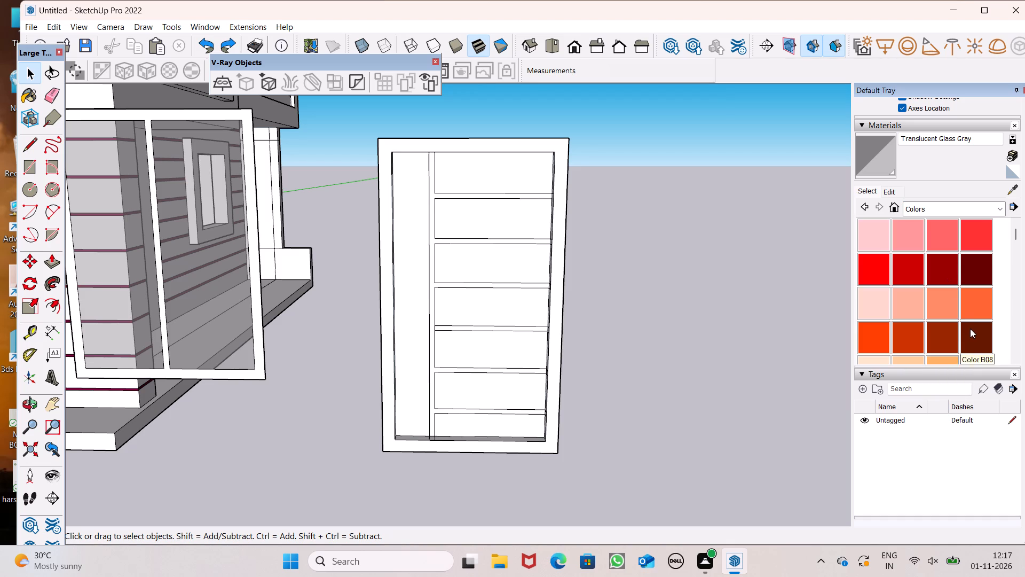
scroll(961, 308, down, 1)
click(973, 285)
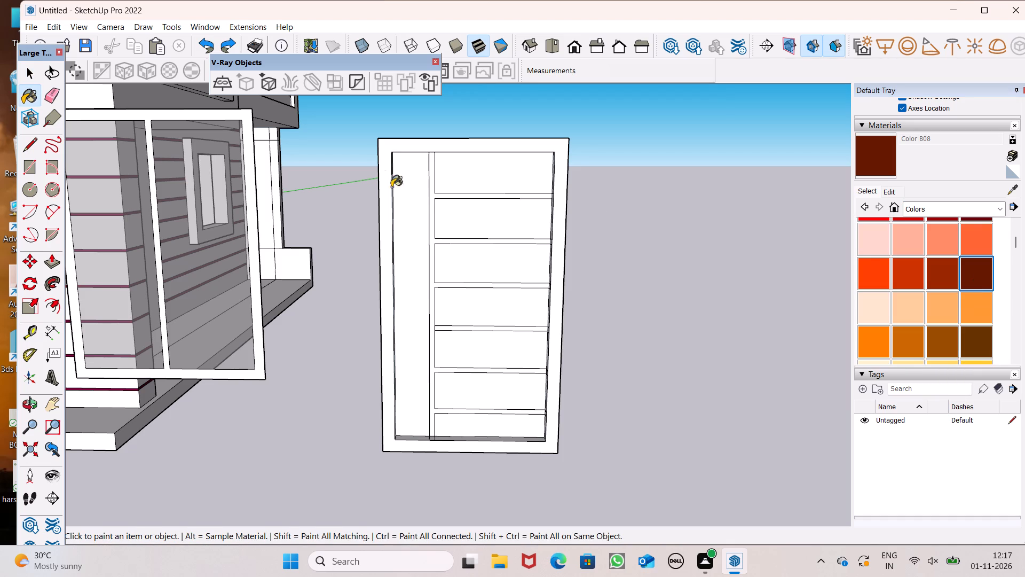
click(415, 193)
click(478, 171)
drag(495, 206, 494, 213)
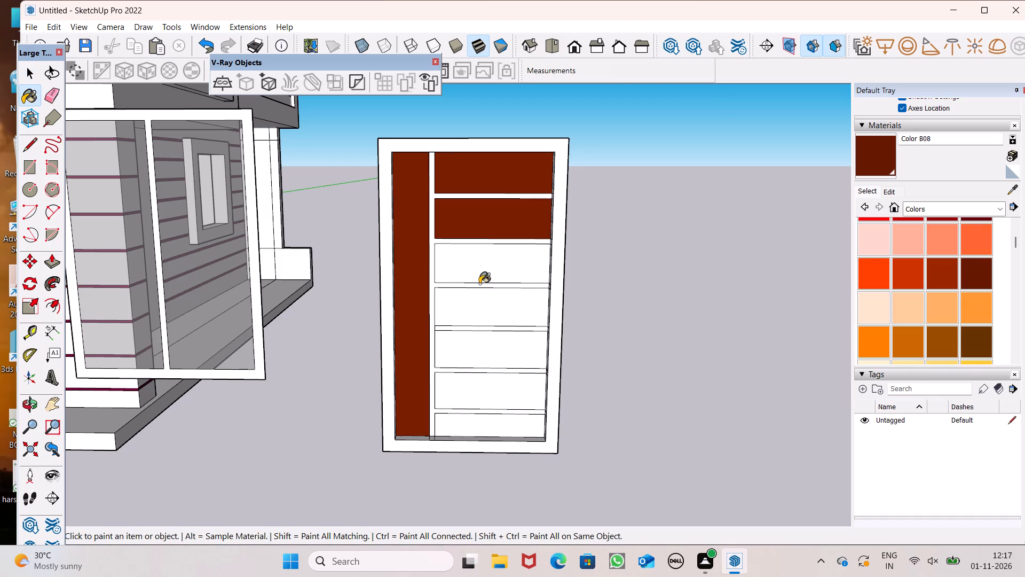
click(480, 269)
click(480, 310)
click(480, 357)
click(480, 394)
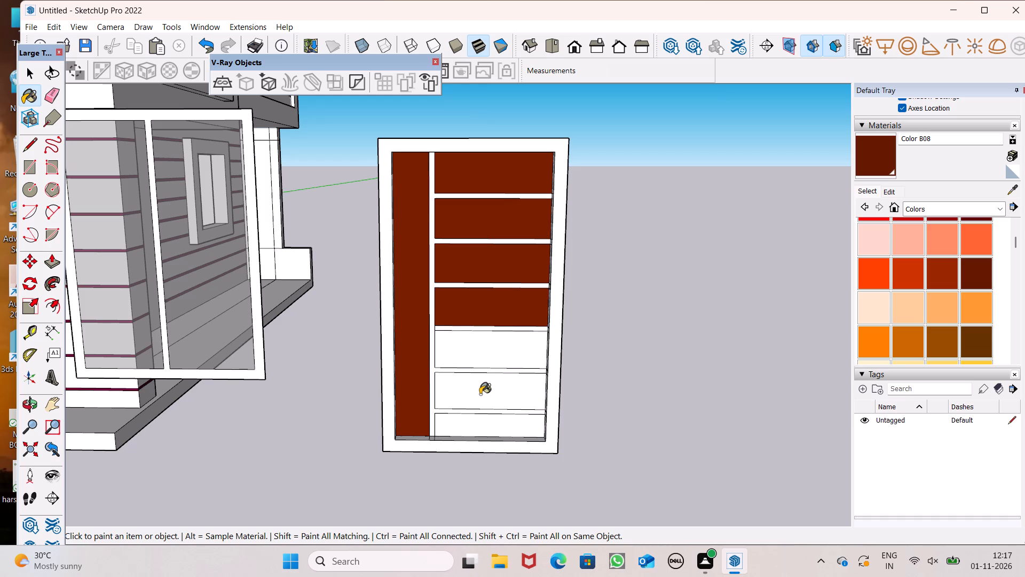
click(482, 438)
click(484, 423)
Paint the barred unit's outer frame front and its inner side and bottom faces with Color B08.
click(550, 435)
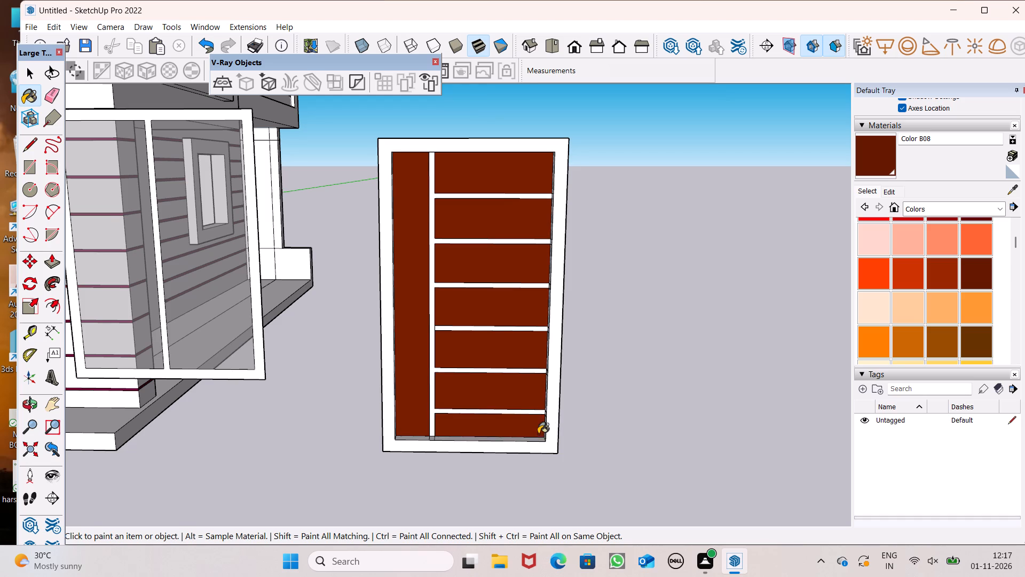
middle_drag(536, 435, 440, 456)
scroll(315, 394, up, 5)
click(334, 429)
scroll(486, 143, down, 3)
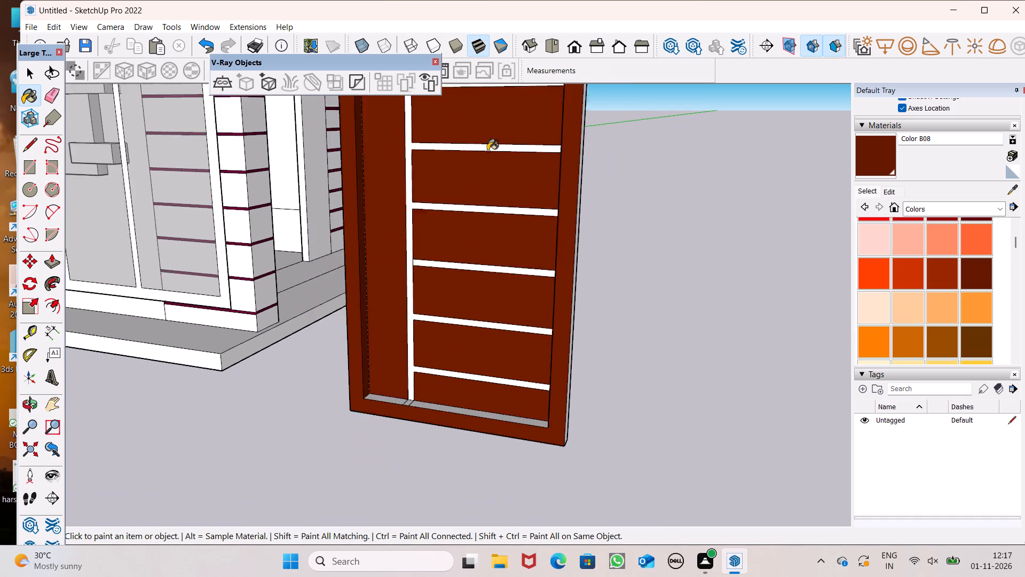
scroll(487, 151, down, 1)
scroll(452, 309, up, 6)
scroll(393, 432, up, 6)
click(387, 439)
drag(368, 436, 381, 440)
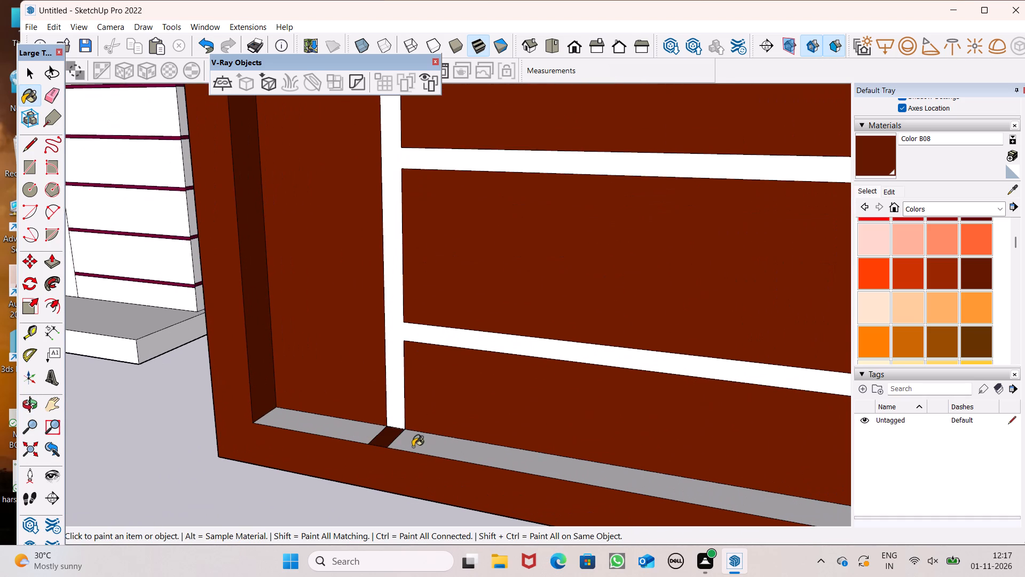
click(413, 447)
click(368, 431)
Paint the frame and central mullion of the neighbouring two-pane window with Color B08.
scroll(473, 35, down, 10)
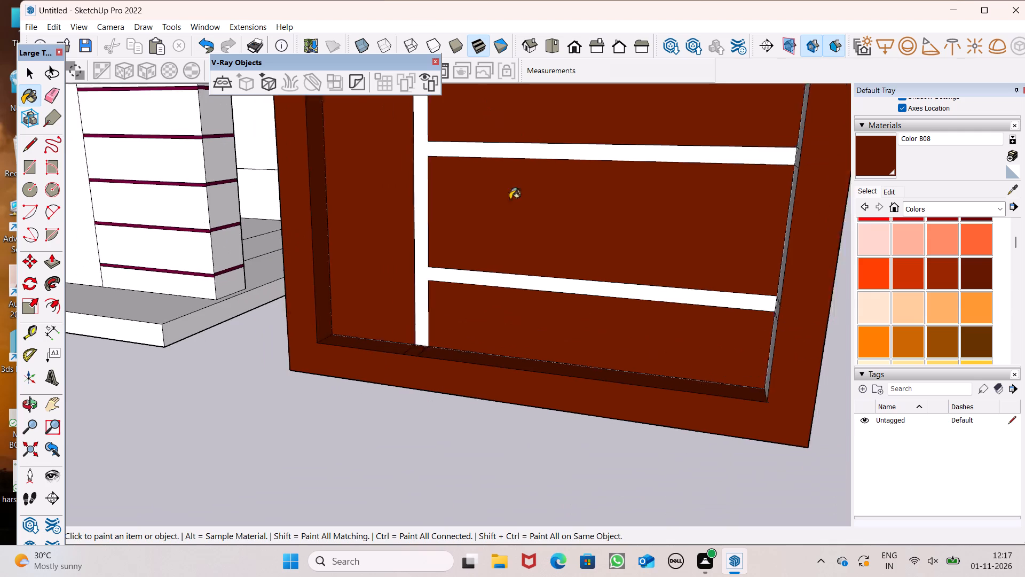
scroll(510, 199, down, 2)
middle_drag(667, 285, 677, 294)
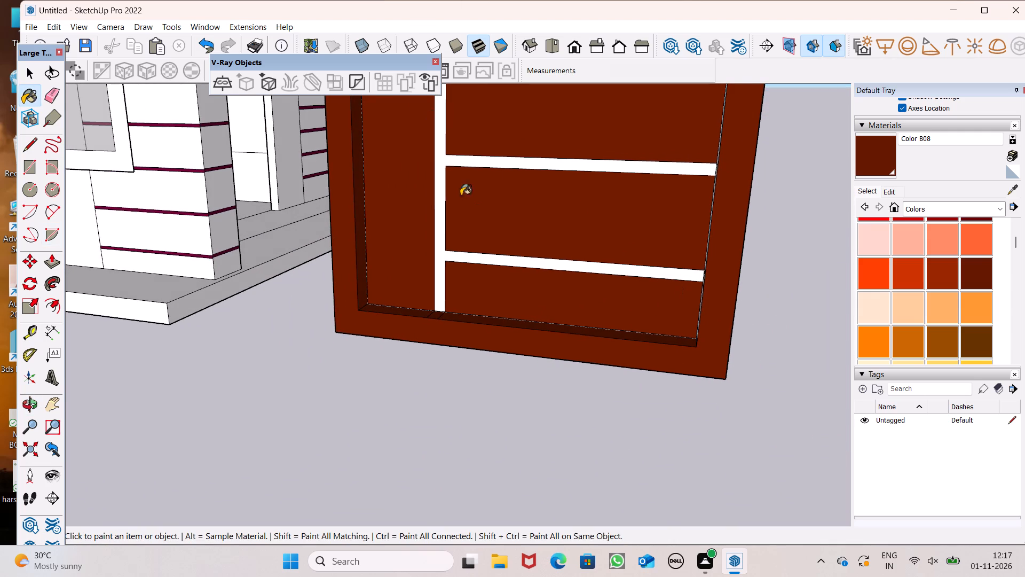
scroll(581, 292, down, 5)
middle_drag(589, 352, 752, 359)
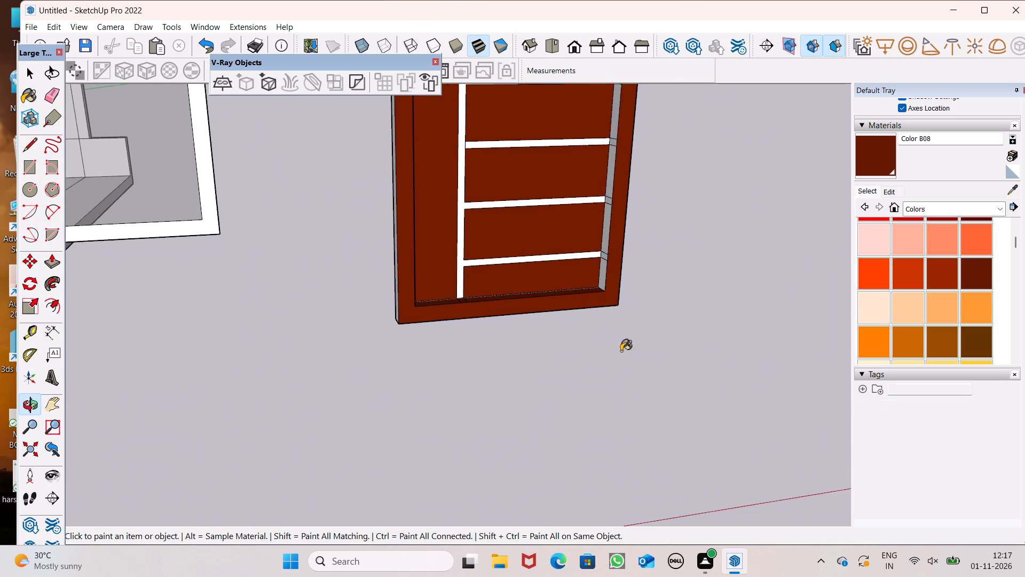
scroll(630, 388, down, 6)
middle_drag(605, 362, 621, 361)
scroll(550, 175, down, 5)
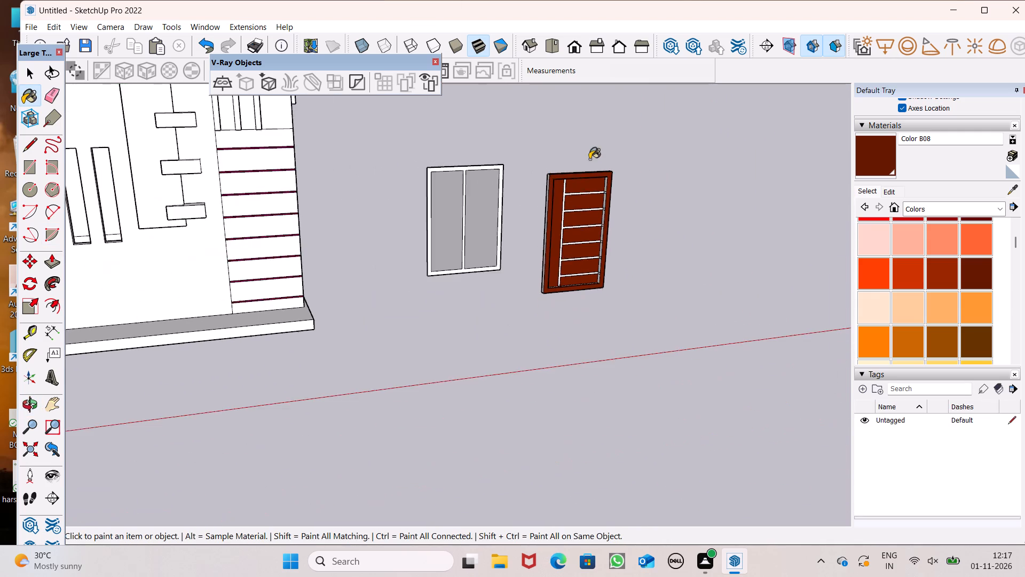
scroll(602, 180, up, 9)
middle_drag(637, 252, 724, 228)
scroll(668, 246, up, 1)
scroll(727, 228, up, 1)
scroll(476, 262, down, 7)
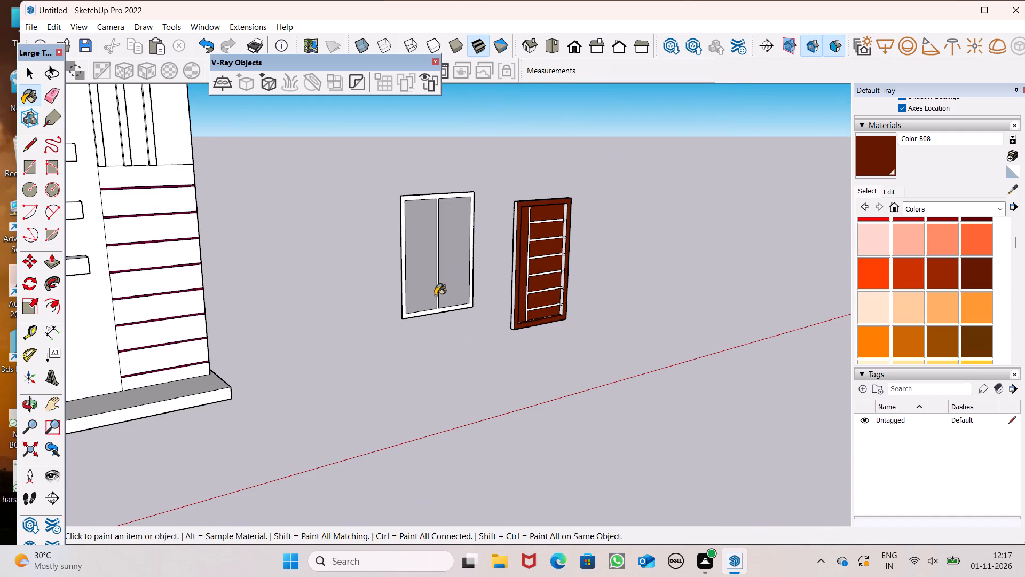
middle_click(439, 299)
scroll(304, 209, up, 7)
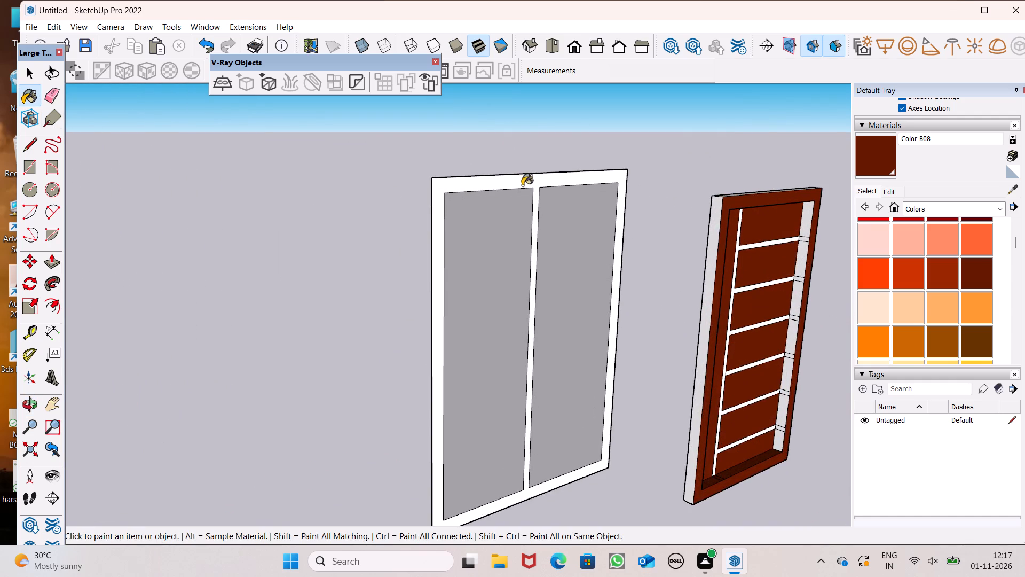
click(522, 186)
scroll(416, 153, down, 7)
Erase the leftover edge lines at the ends of the horizontal bars on the barred unit's inner side face.
click(49, 90)
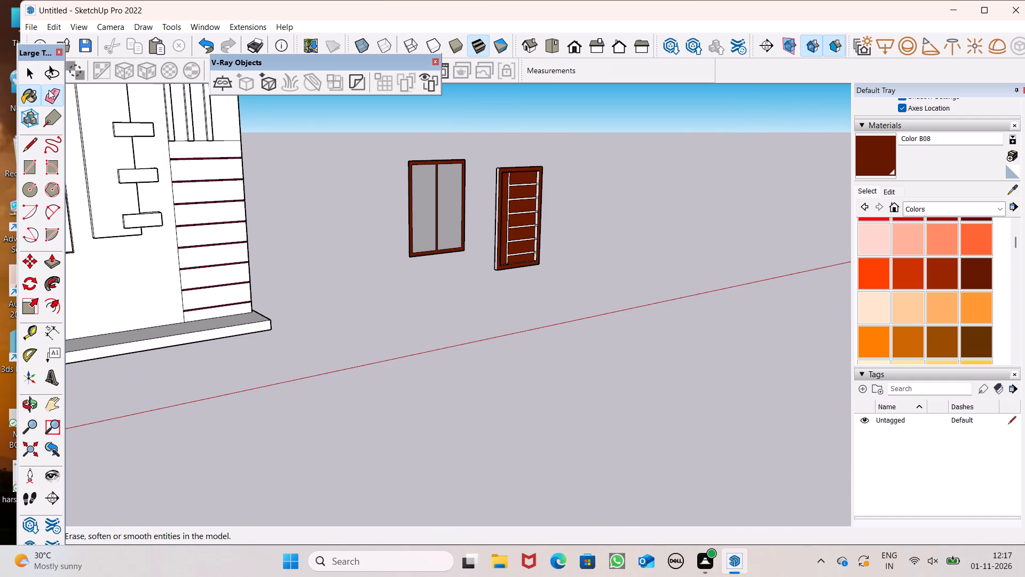
scroll(883, 156, up, 7)
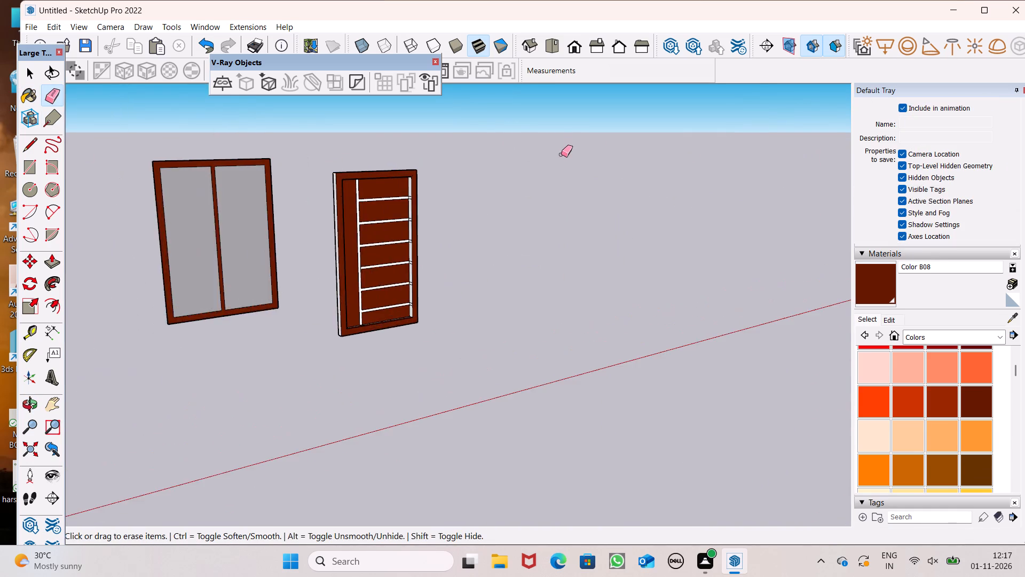
scroll(532, 209, down, 3)
middle_drag(486, 276, 674, 270)
scroll(510, 220, up, 14)
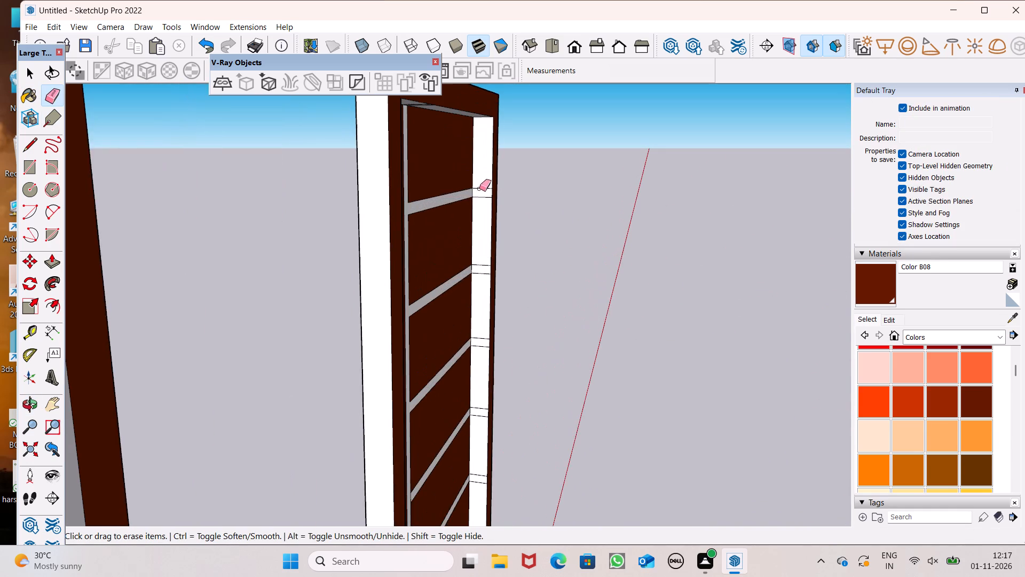
scroll(479, 189, up, 1)
drag(476, 185, 475, 198)
drag(482, 267, 484, 271)
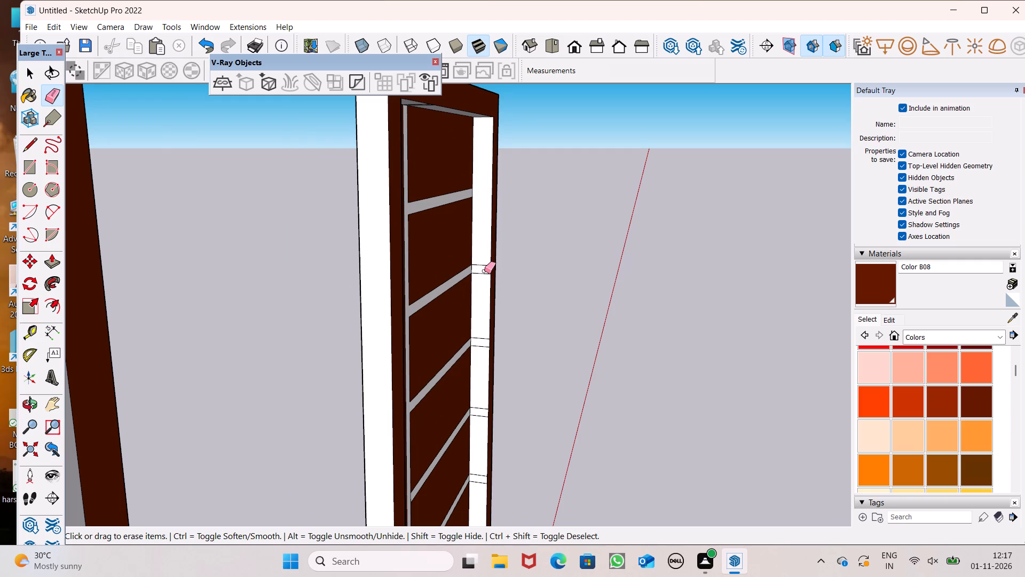
drag(484, 271, 480, 279)
drag(479, 339, 476, 348)
scroll(487, 303, down, 6)
scroll(472, 417, up, 5)
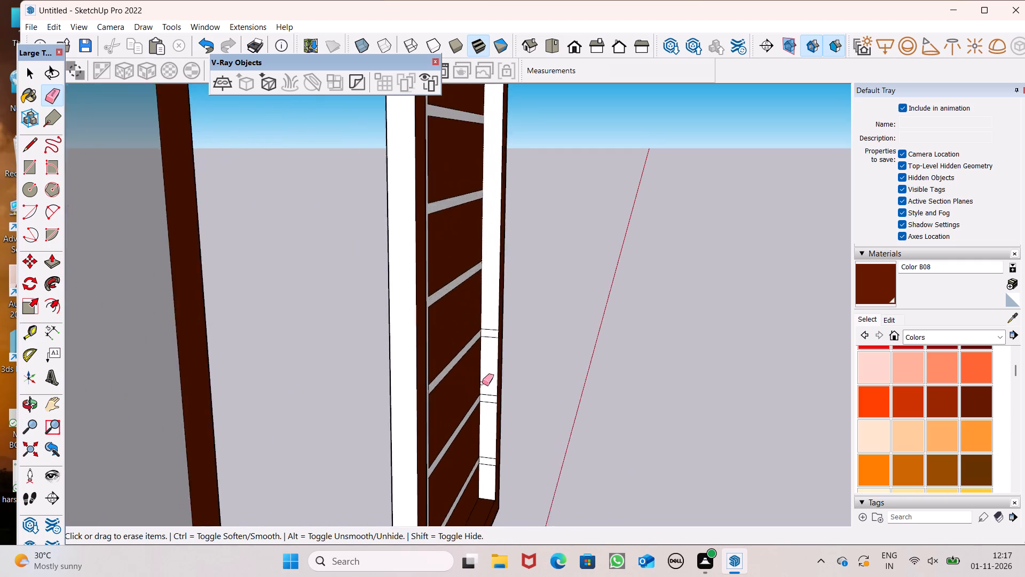
scroll(482, 383, up, 2)
drag(493, 311, 493, 330)
scroll(534, 253, down, 5)
scroll(499, 411, up, 7)
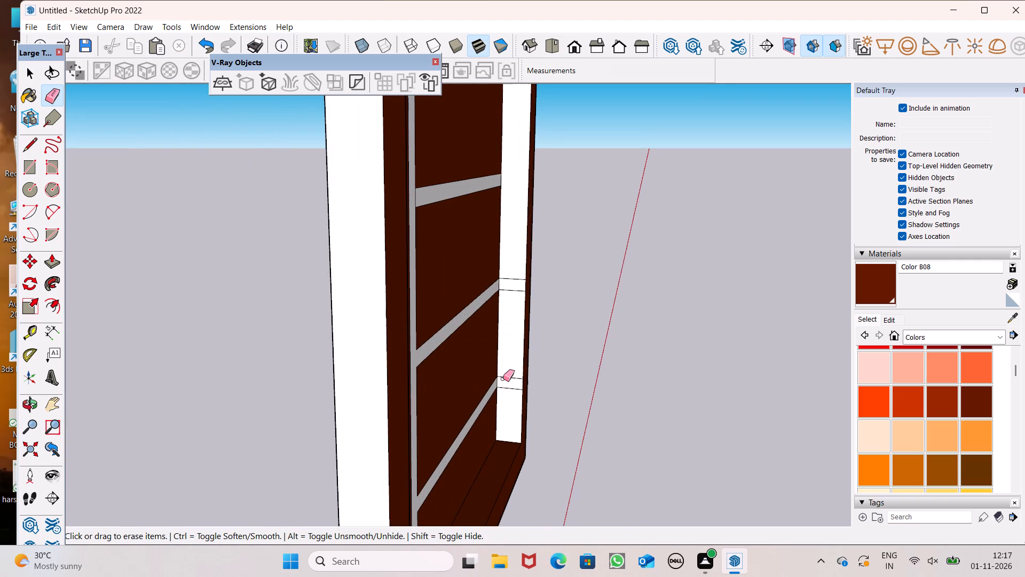
drag(503, 372, 508, 394)
drag(503, 266, 506, 303)
Paint the barred unit's cleaned inner side face and both outer side faces with Color B08.
click(877, 290)
click(523, 235)
click(336, 239)
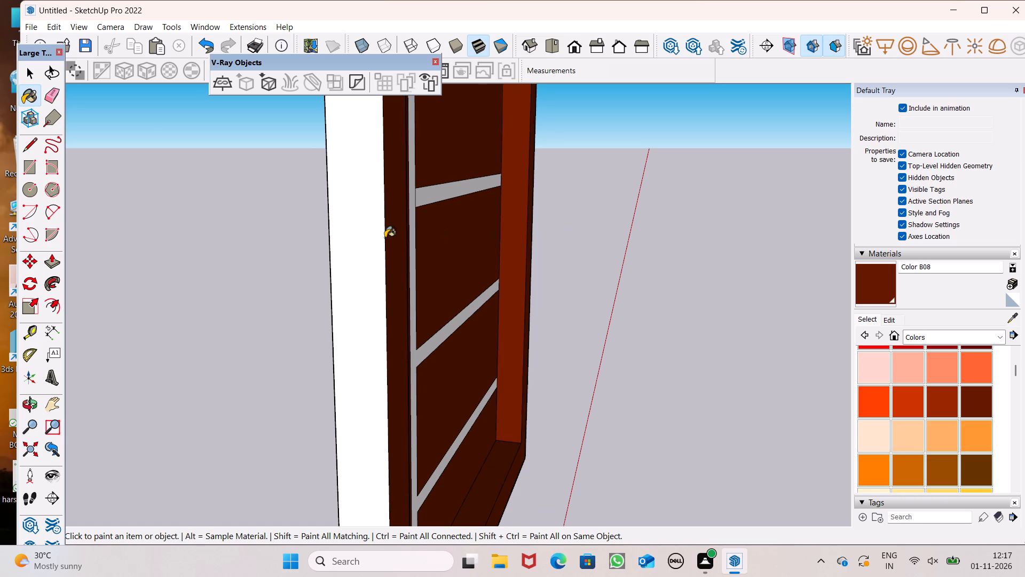
scroll(467, 237, down, 6)
middle_drag(581, 292, 0, 319)
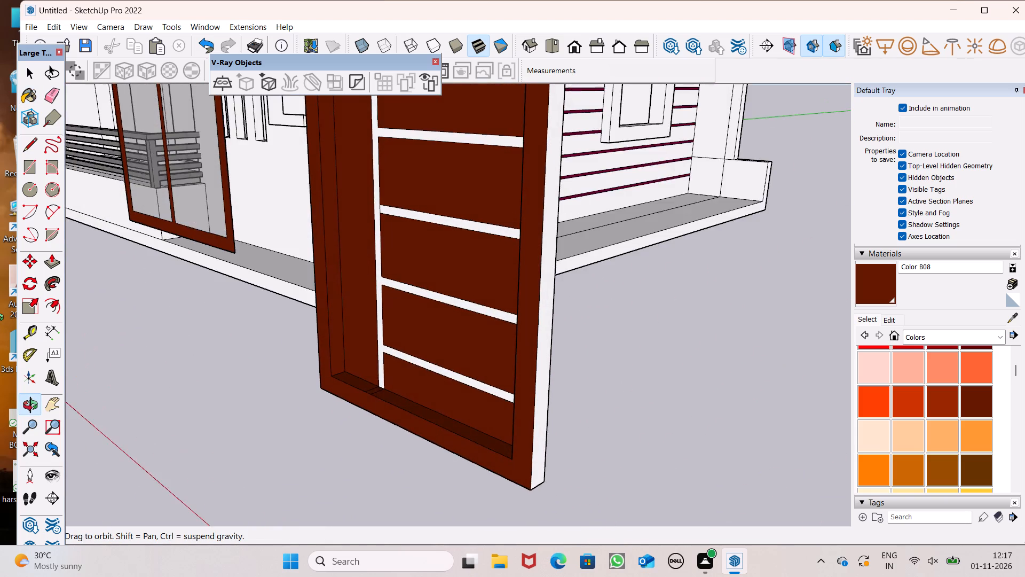
middle_drag(0, 319, 19, 327)
scroll(0, 319, up, 1)
scroll(586, 409, up, 2)
click(518, 405)
Paint the barred unit's top face and the frame on its back with Color B08.
scroll(542, 445, down, 6)
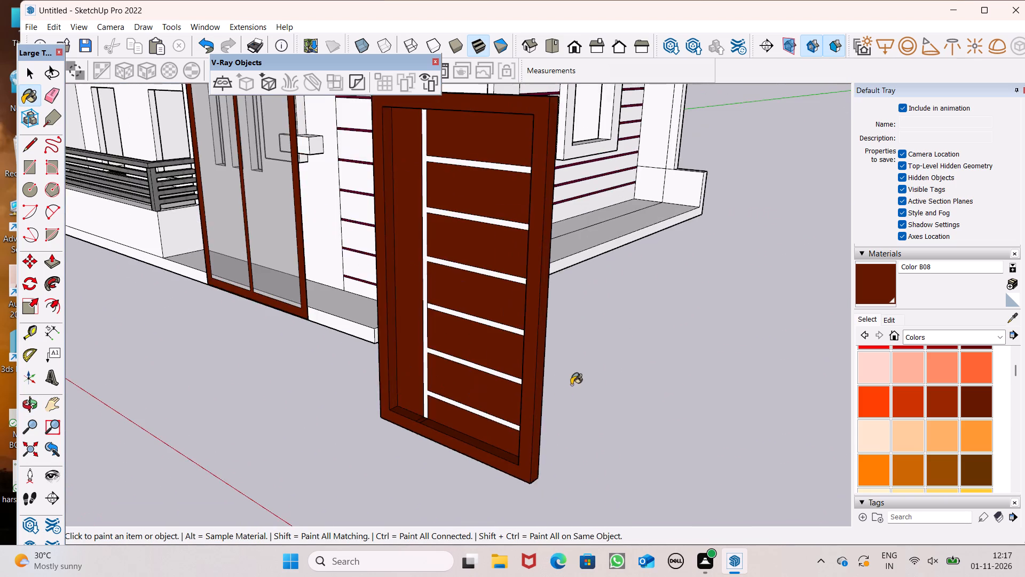
middle_drag(571, 390, 126, 517)
scroll(319, 232, up, 4)
click(384, 240)
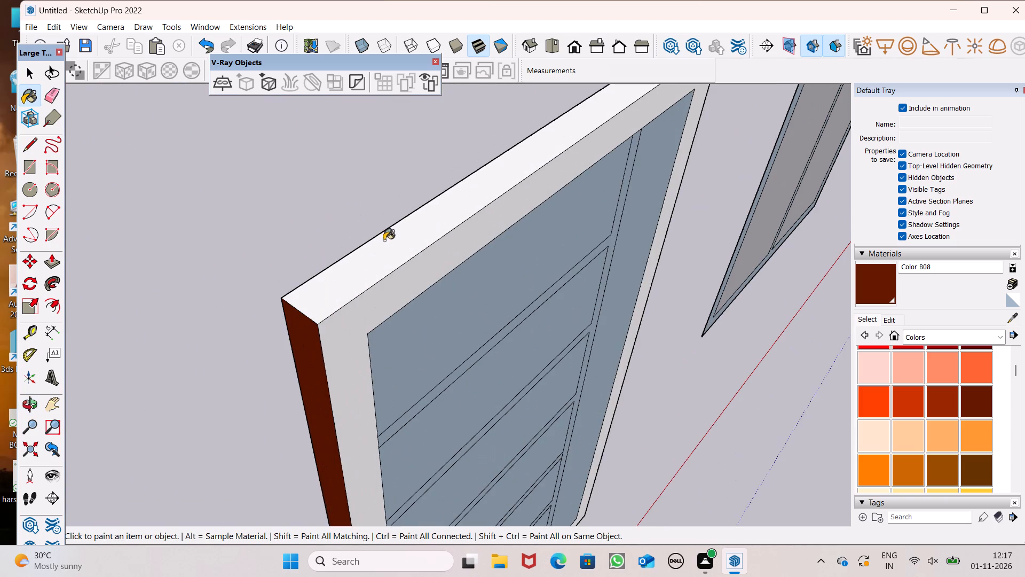
click(431, 273)
scroll(383, 235, down, 5)
middle_drag(383, 290, 455, 171)
scroll(441, 174, down, 4)
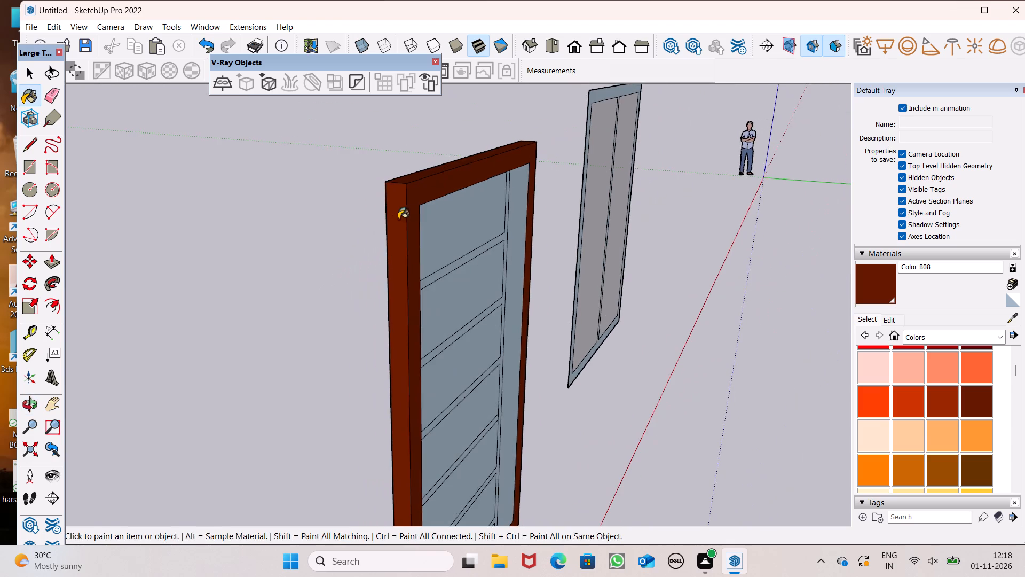
Paint the tall side panel and the seven panels between the bars on the unit's back with Color B08.
middle_drag(393, 217, 280, 268)
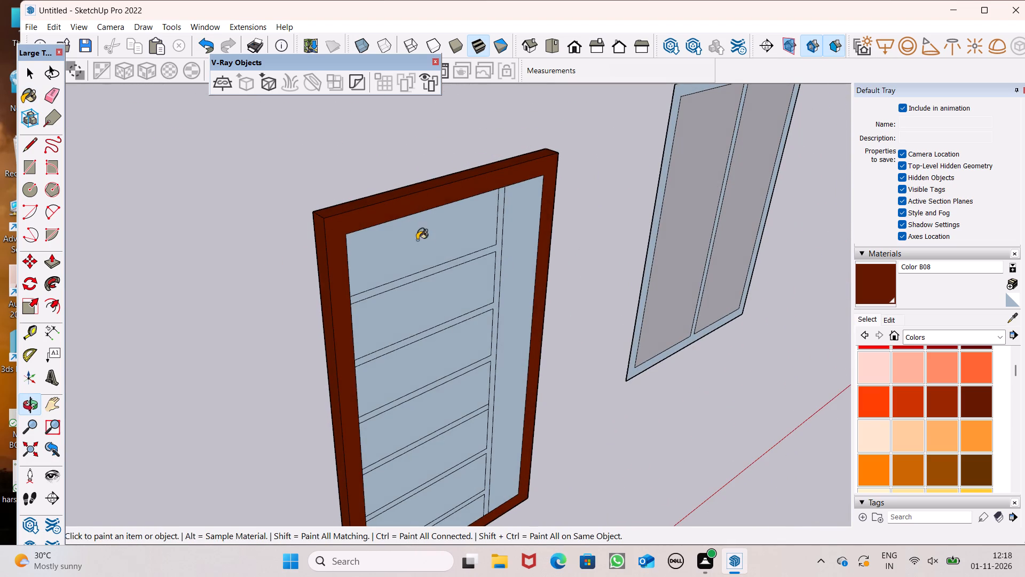
click(417, 240)
click(518, 271)
click(463, 290)
scroll(451, 231, down, 5)
scroll(469, 325, up, 3)
click(429, 312)
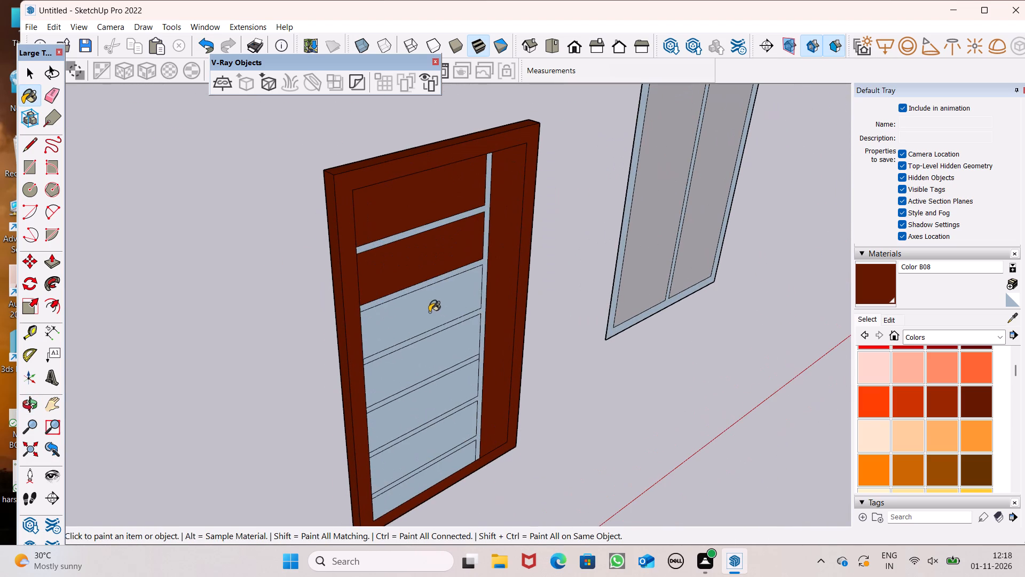
click(437, 350)
click(458, 401)
drag(462, 436, 462, 432)
scroll(445, 319, down, 4)
scroll(448, 396, up, 2)
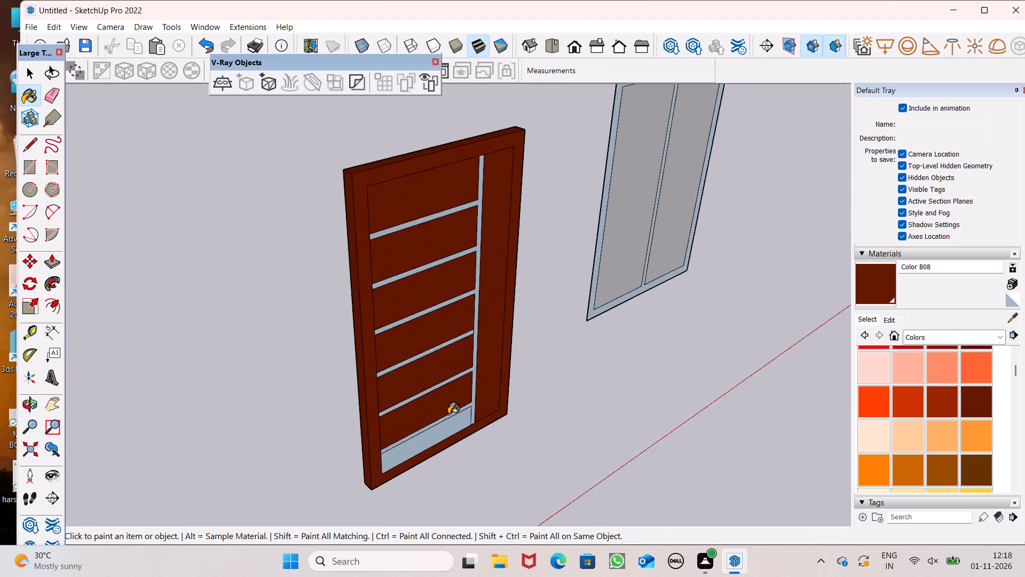
scroll(448, 414, up, 3)
drag(441, 438, 441, 425)
scroll(493, 284, down, 2)
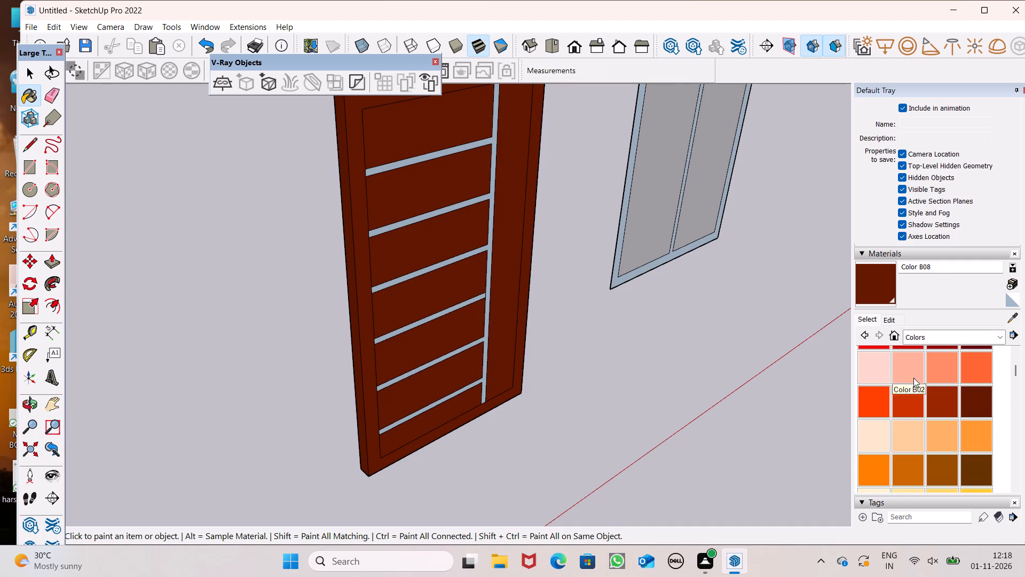
Paint the mullion and horizontal bars on the barred unit's back with Color M00 from the Colors collection.
scroll(913, 378, down, 14)
scroll(877, 362, up, 2)
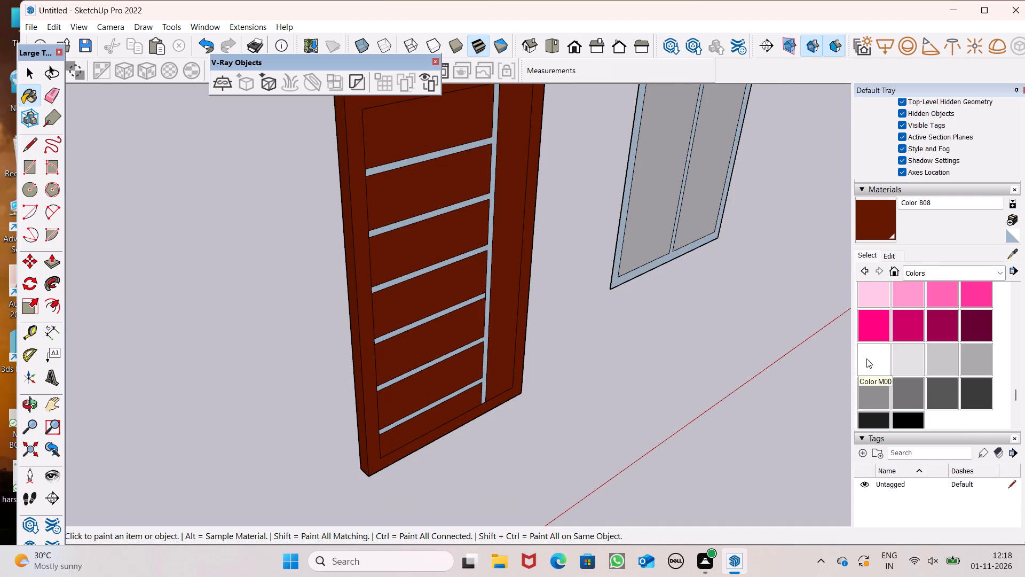
click(866, 358)
scroll(356, 196, up, 3)
click(413, 154)
scroll(532, 183, down, 3)
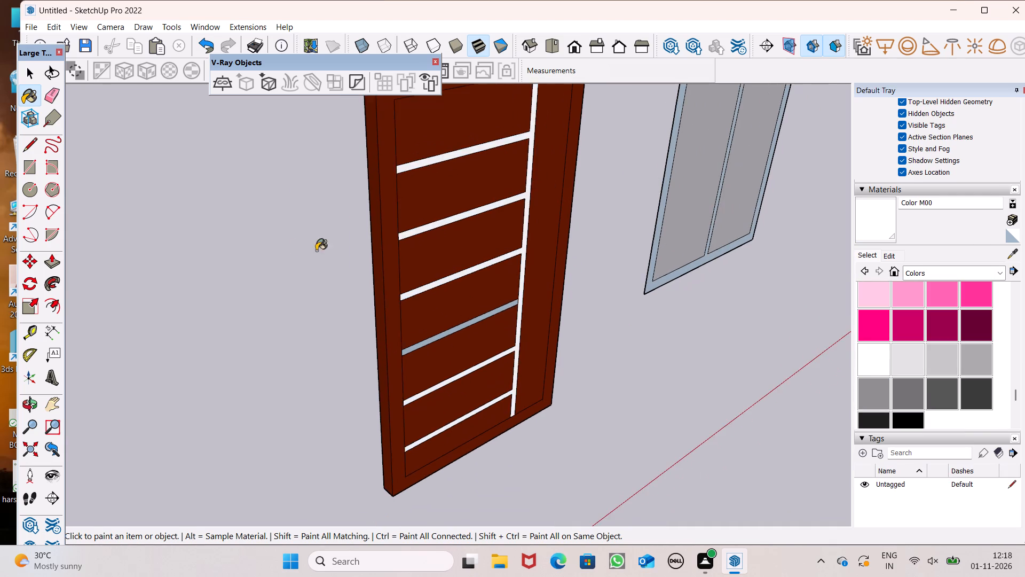
middle_drag(293, 258, 856, 307)
key(space)
Examine the barred unit from the front and from below for faces still left unpainted.
scroll(572, 265, down, 3)
middle_drag(552, 304, 600, 287)
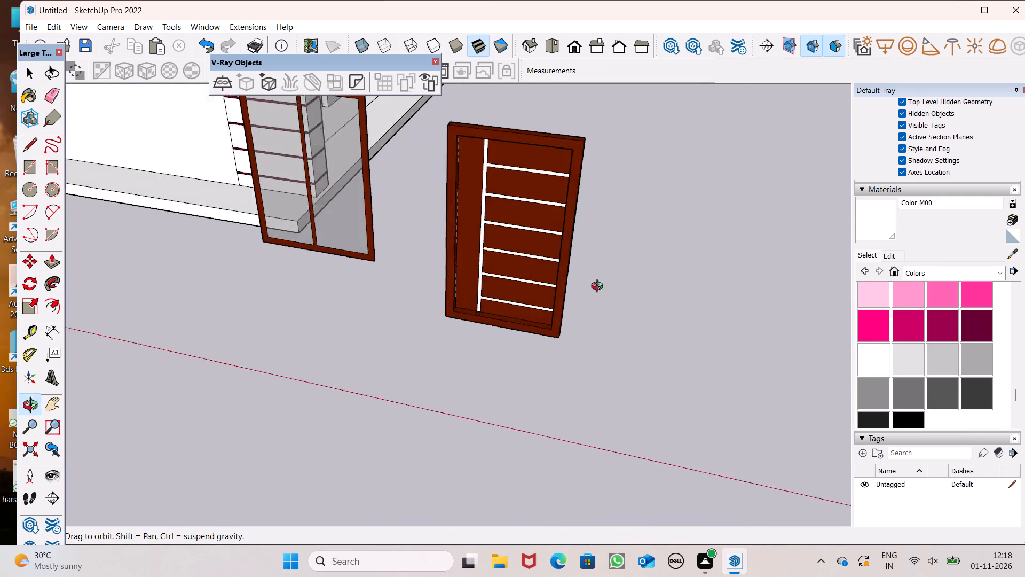
middle_drag(600, 287, 717, 276)
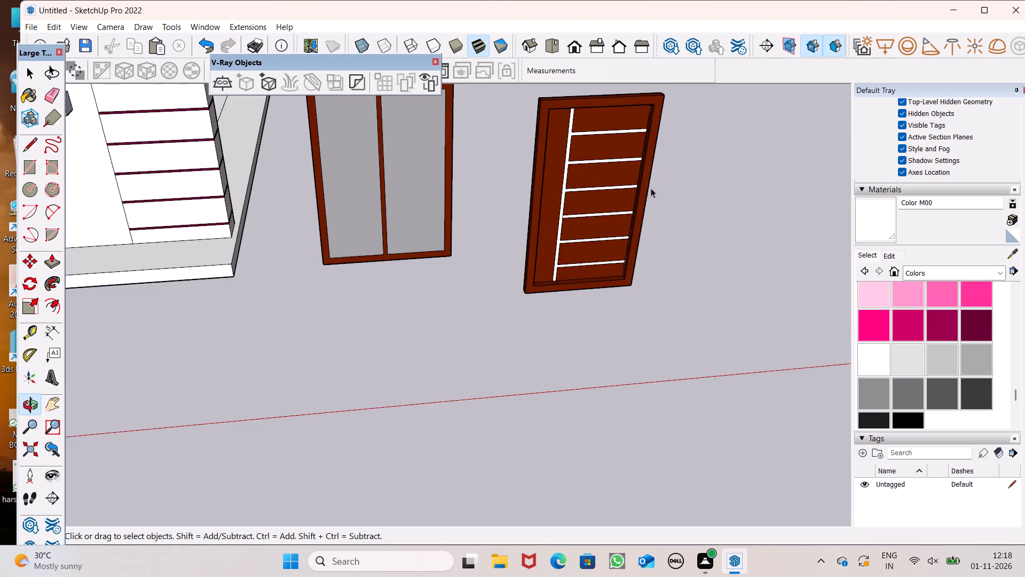
middle_drag(650, 190, 578, 113)
scroll(570, 158, down, 4)
scroll(530, 124, up, 7)
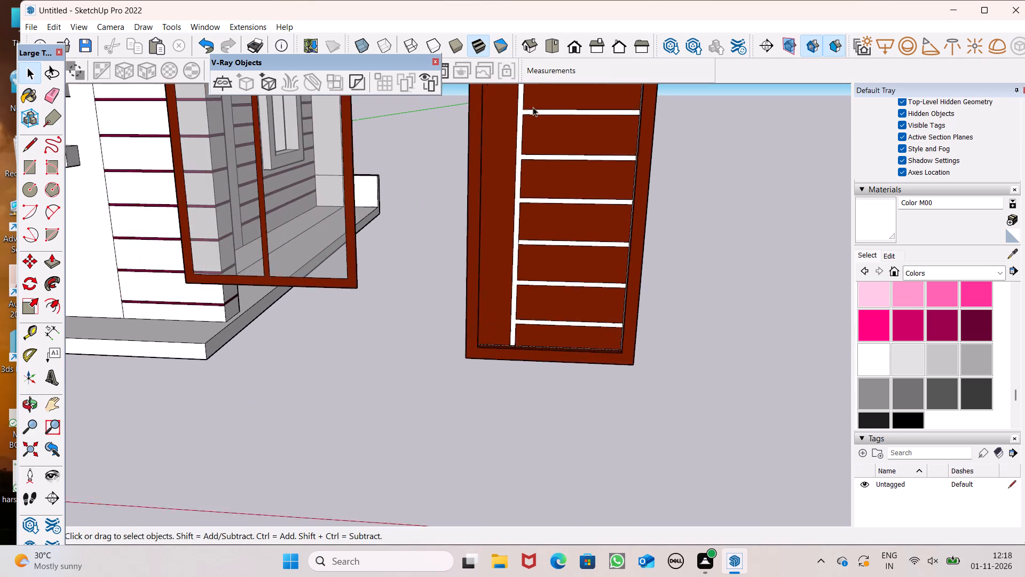
scroll(533, 107, up, 2)
scroll(545, 196, down, 2)
middle_drag(570, 182, 615, 149)
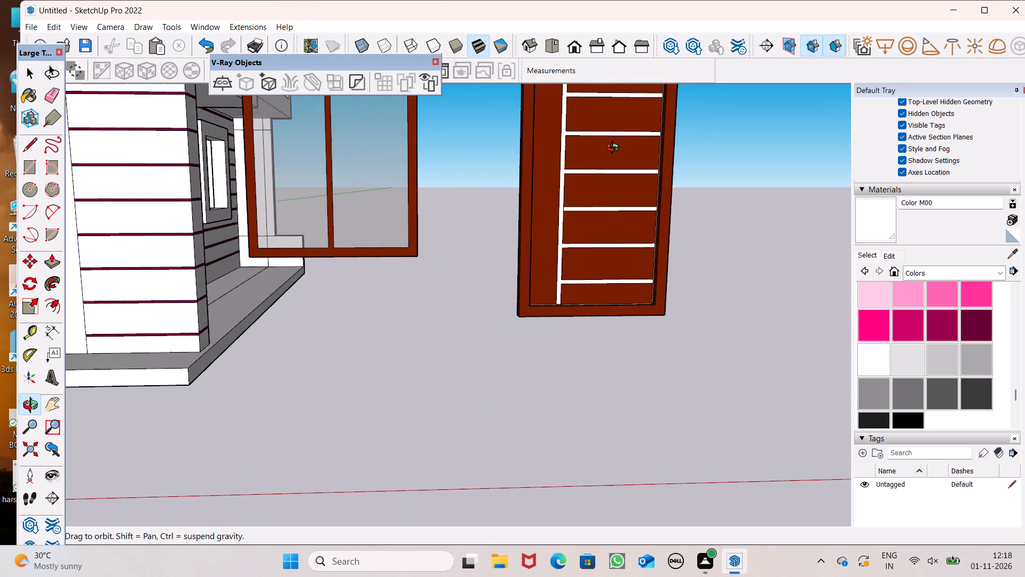
middle_drag(615, 149, 614, 150)
scroll(509, 301, down, 1)
scroll(604, 92, up, 3)
middle_drag(612, 101, 616, 40)
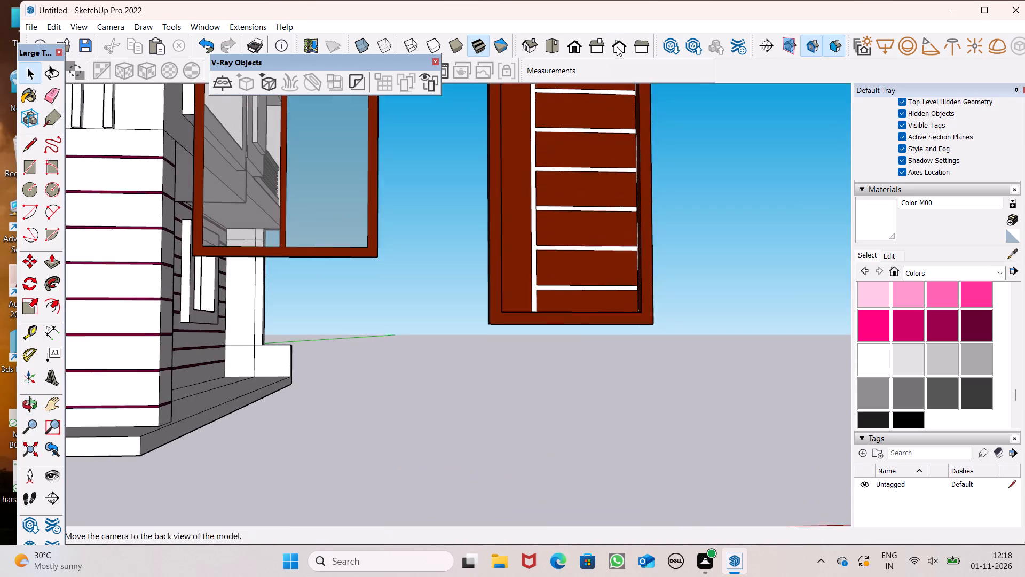
scroll(572, 305, up, 1)
scroll(572, 329, down, 5)
middle_drag(585, 178, 592, 114)
scroll(573, 246, down, 3)
scroll(584, 123, up, 1)
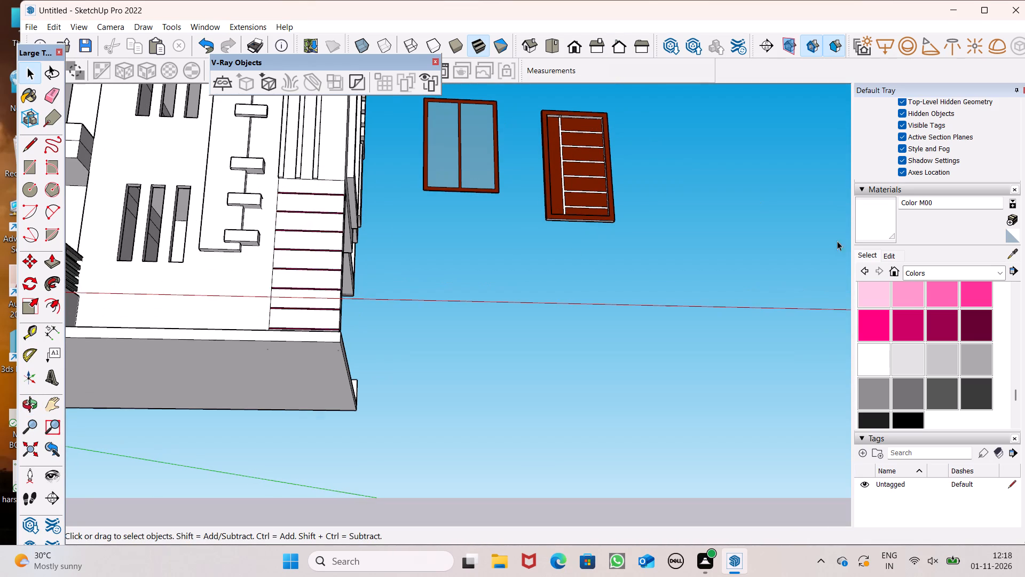
Paint the underside of the barred unit's outer frame with Color B08.
scroll(976, 335, up, 10)
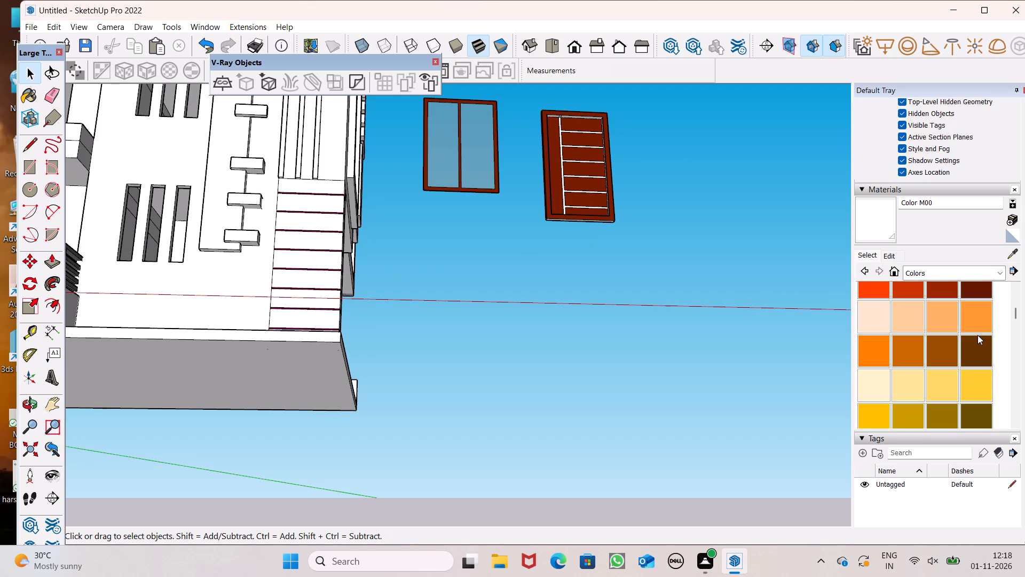
scroll(978, 317, up, 1)
click(980, 353)
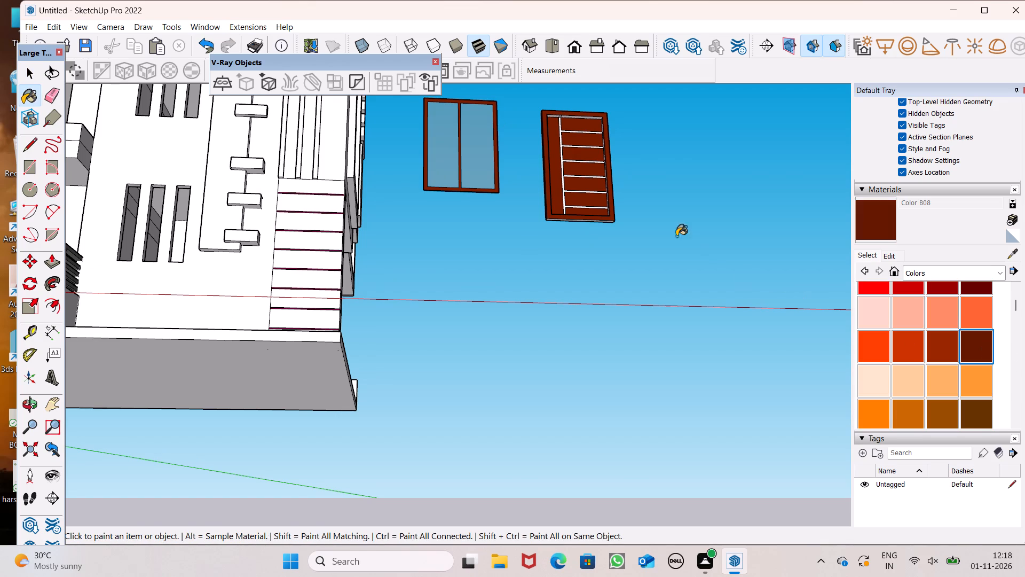
scroll(646, 209, up, 7)
middle_drag(586, 217, 562, 120)
scroll(562, 120, up, 9)
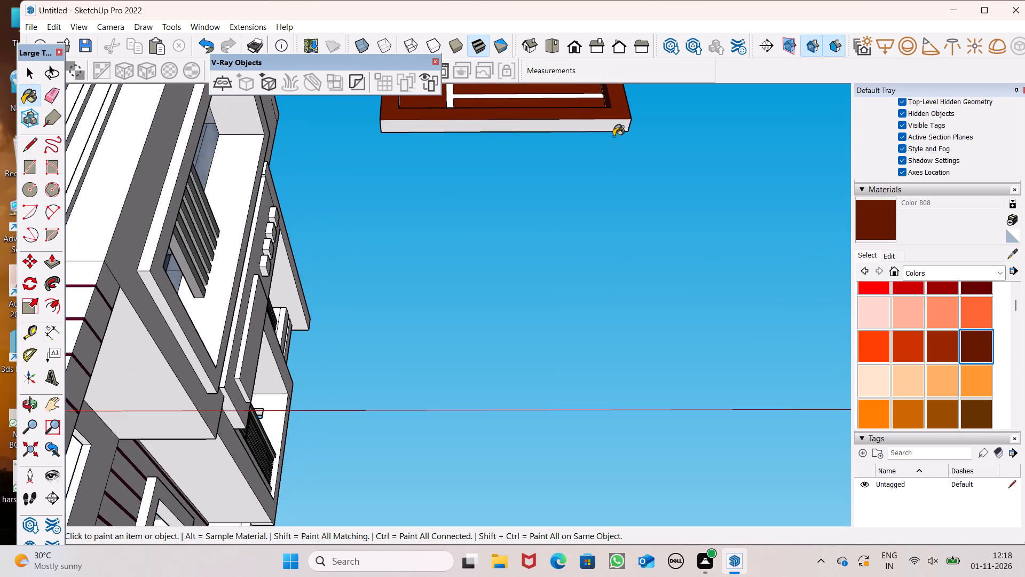
click(617, 129)
Paint all segments of the barred unit's inner top face with Color B08, including the one above the mullion.
middle_drag(693, 169, 705, 262)
scroll(588, 276, down, 3)
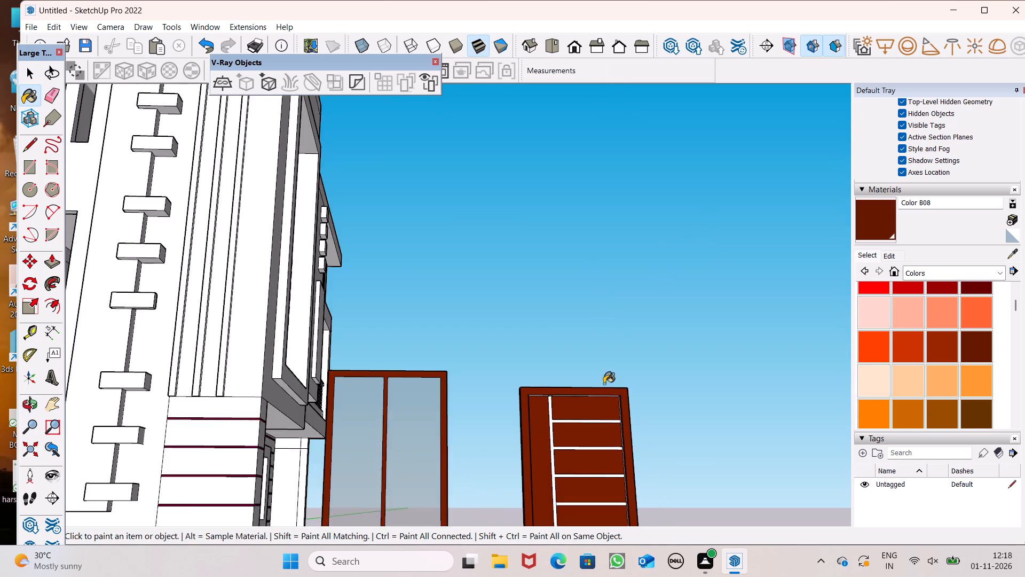
middle_drag(596, 389, 590, 268)
scroll(586, 210, up, 15)
drag(519, 227, 527, 223)
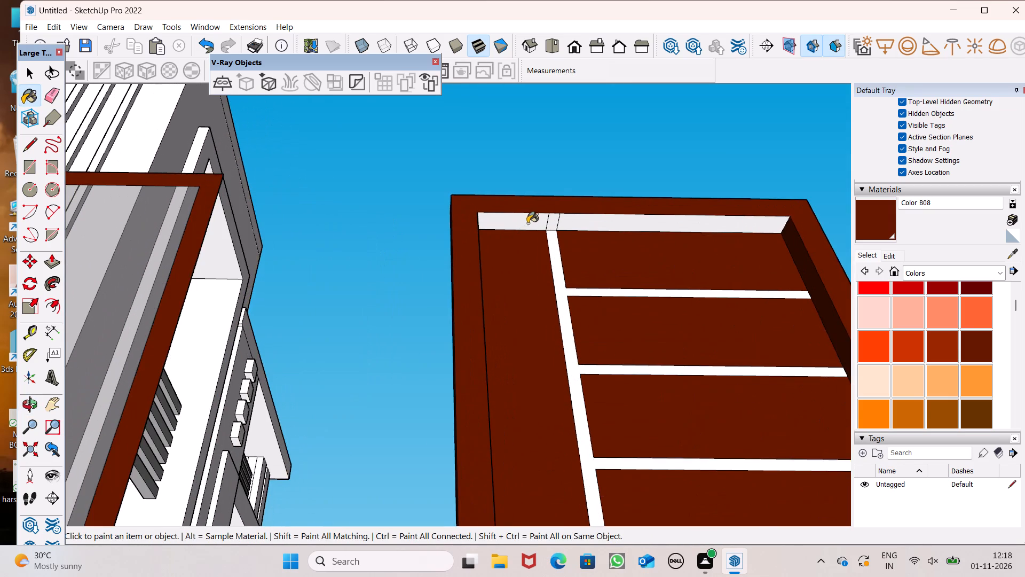
drag(527, 223, 525, 224)
scroll(556, 221, up, 6)
drag(556, 221, 563, 221)
click(591, 221)
click(561, 221)
click(546, 216)
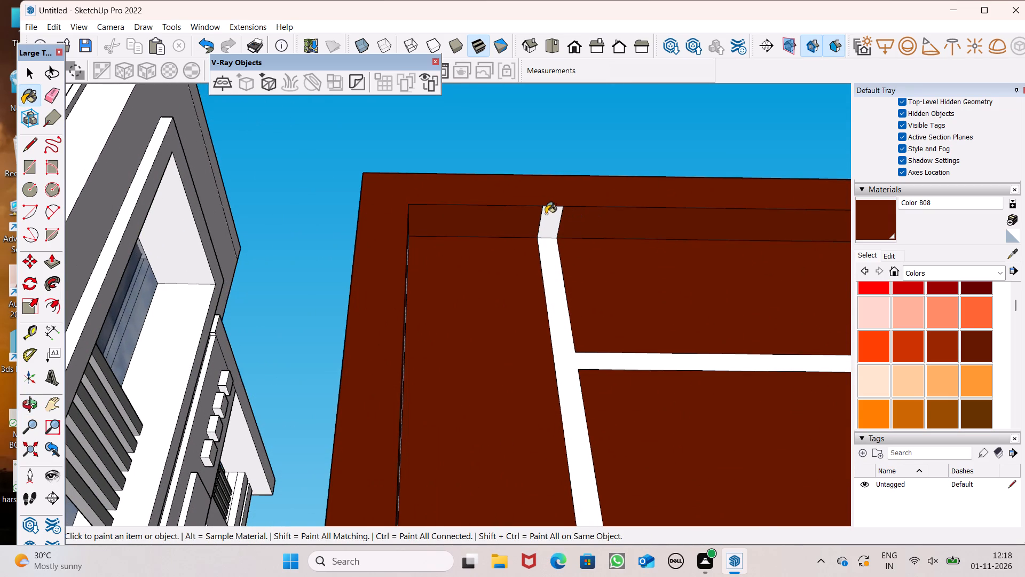
scroll(539, 203, down, 6)
key(space)
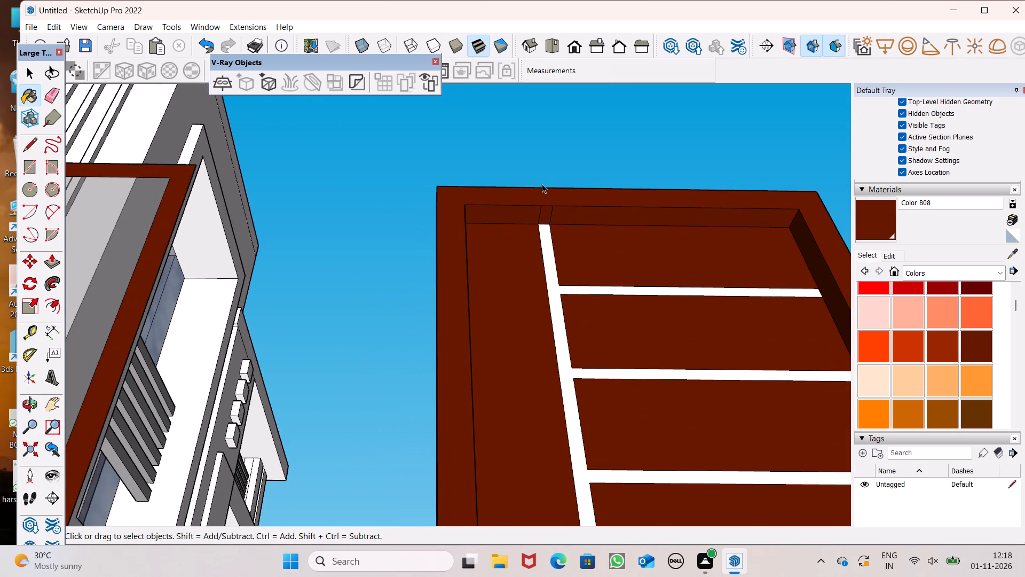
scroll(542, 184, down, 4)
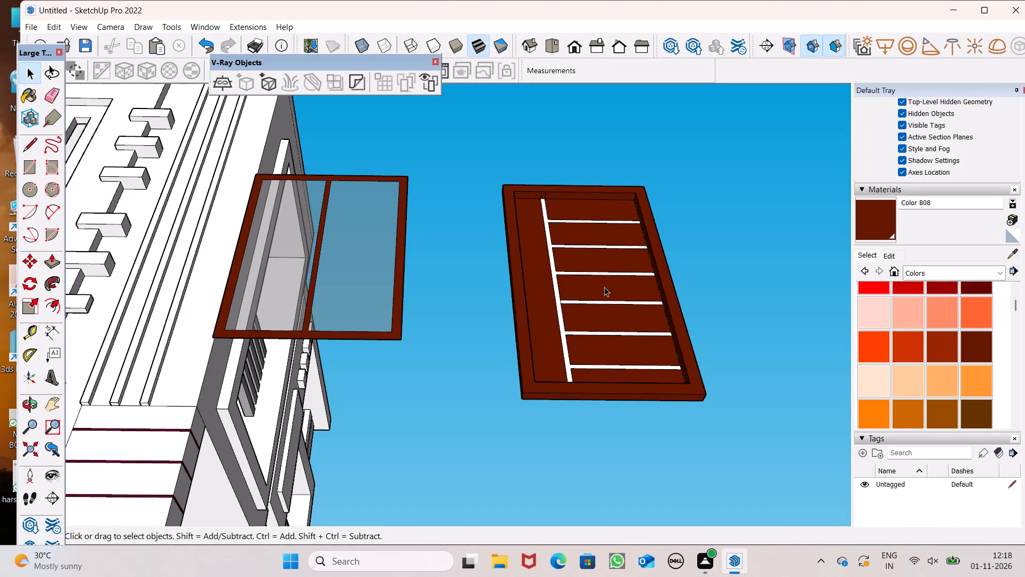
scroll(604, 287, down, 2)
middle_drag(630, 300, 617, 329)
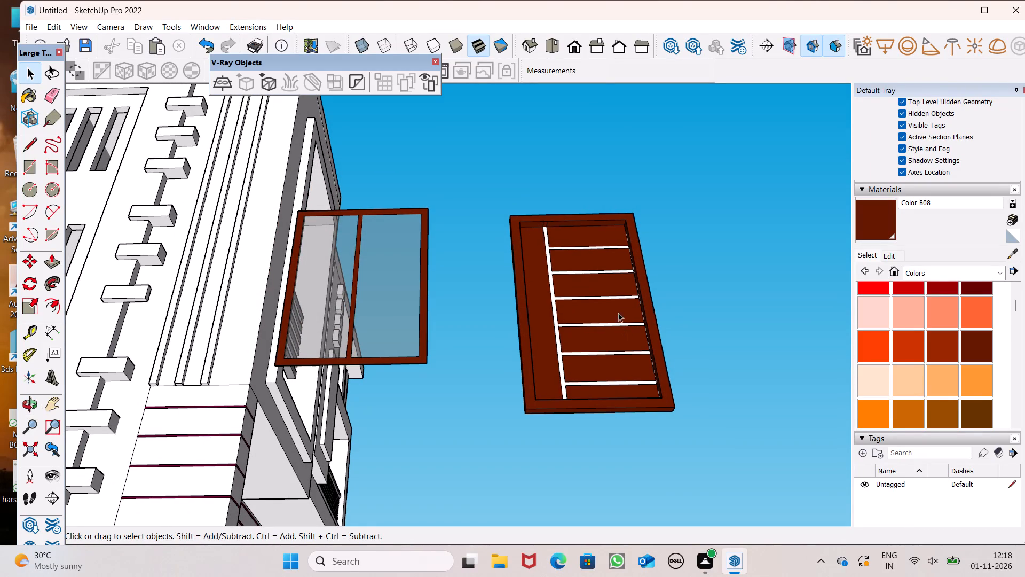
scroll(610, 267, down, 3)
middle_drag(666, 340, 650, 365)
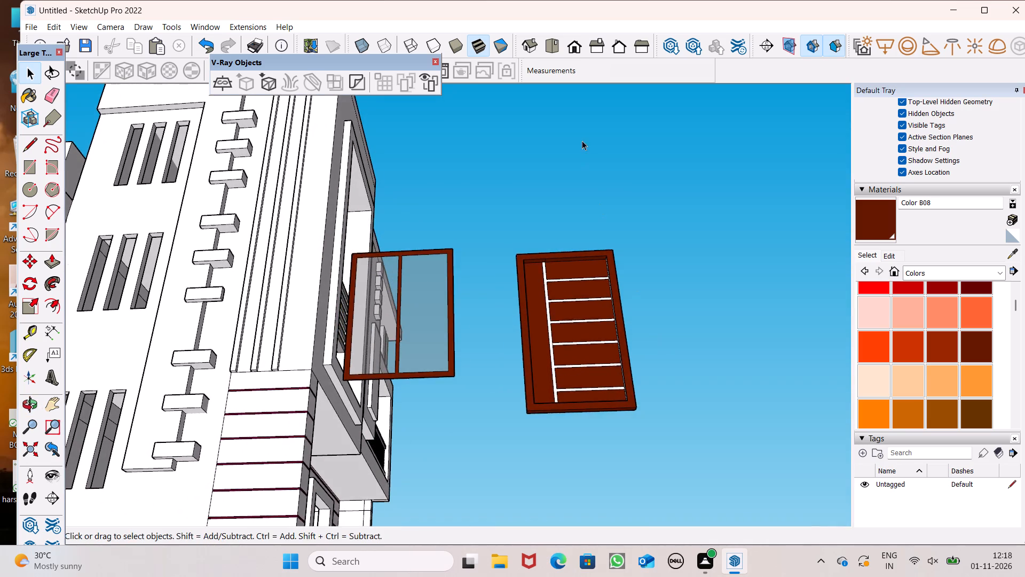
Draw a circle of about 1 9/16" radius on the barred unit's plain vertical panel beside the white mullion.
scroll(582, 141, down, 2)
middle_drag(609, 262, 633, 345)
scroll(521, 153, down, 4)
middle_drag(606, 309, 608, 363)
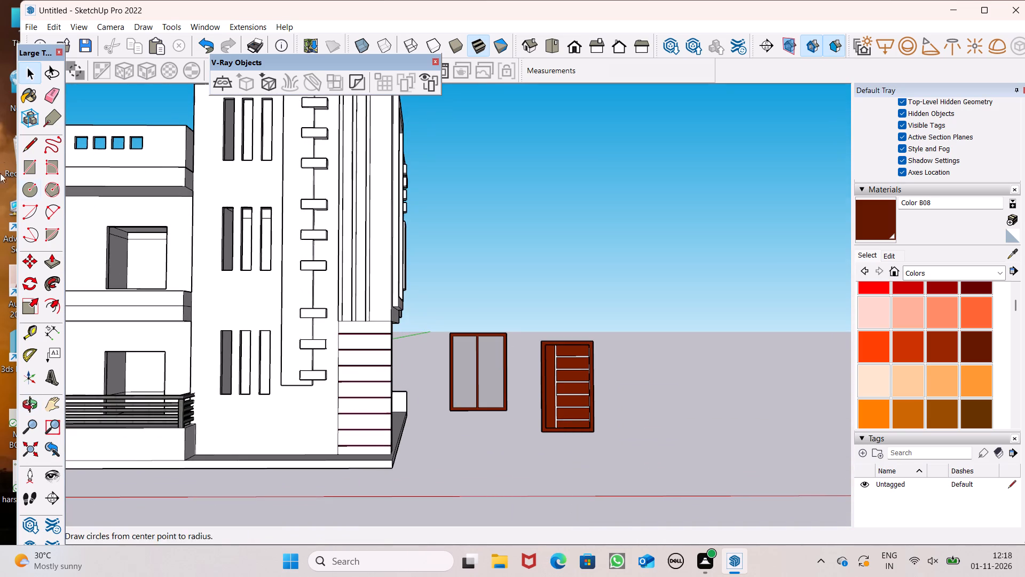
click(30, 191)
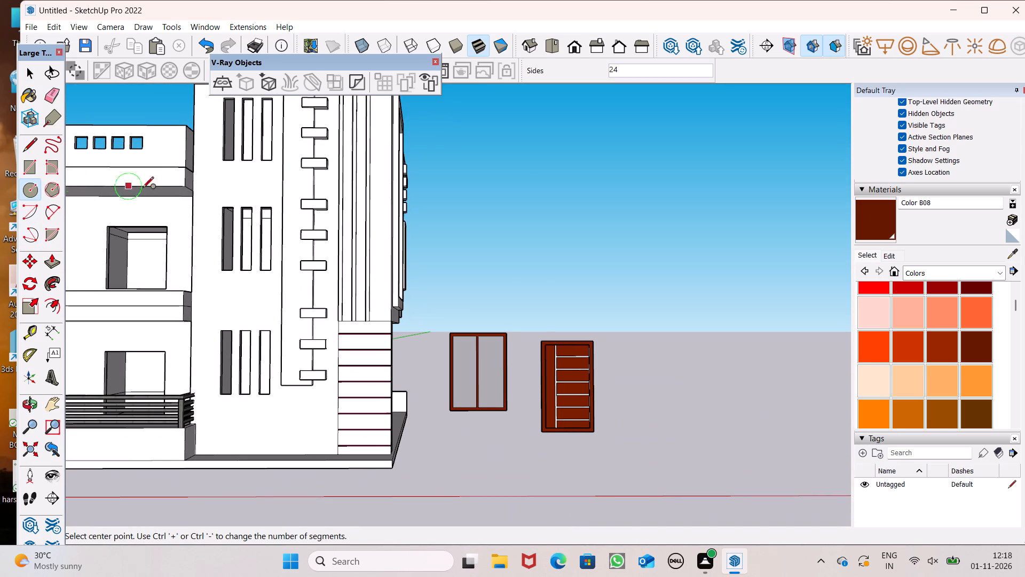
scroll(498, 284, down, 2)
scroll(563, 396, up, 6)
scroll(497, 308, up, 3)
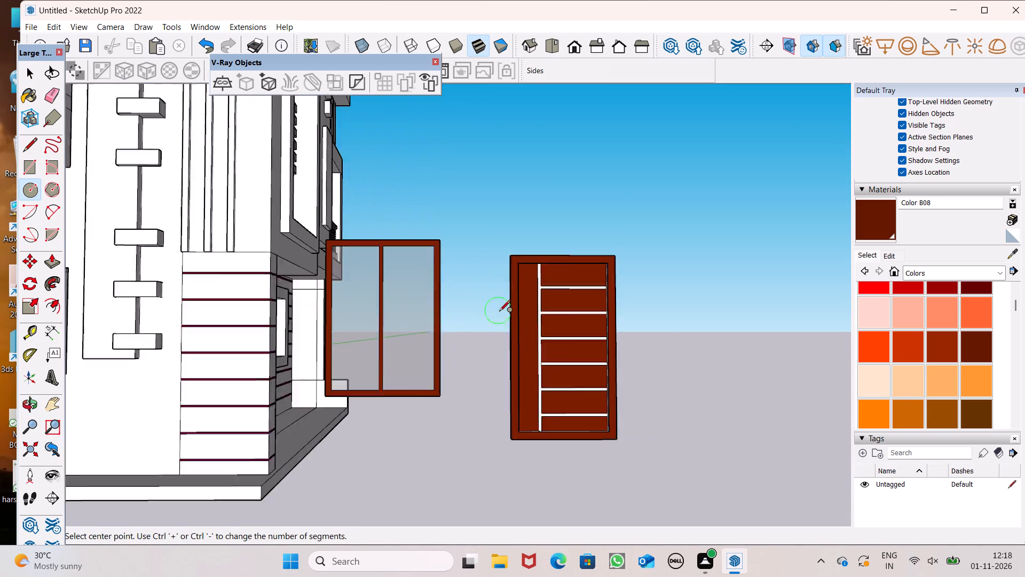
scroll(499, 312, up, 6)
scroll(508, 344, down, 4)
scroll(598, 426, up, 8)
scroll(546, 328, down, 2)
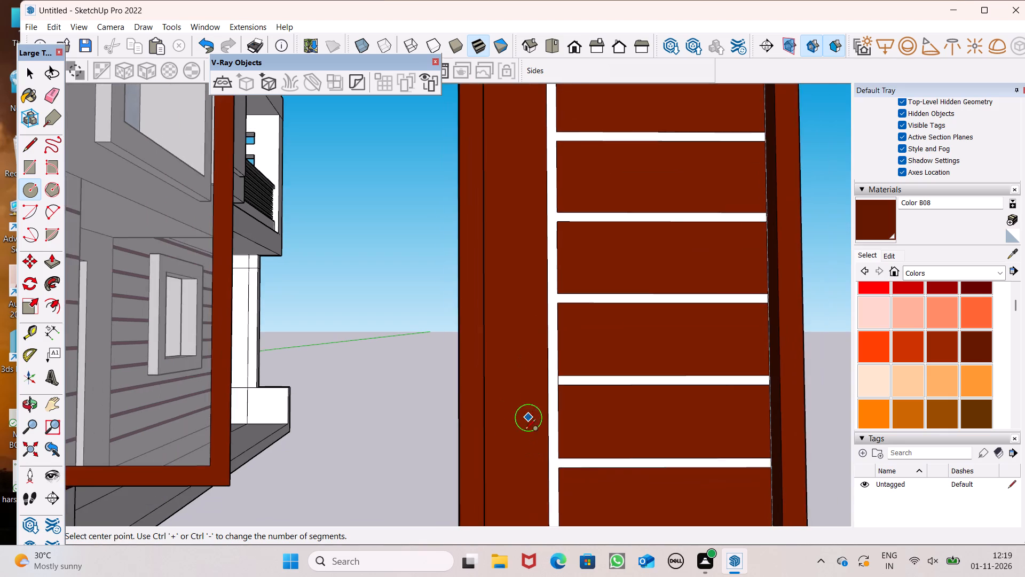
scroll(523, 434, up, 5)
click(499, 418)
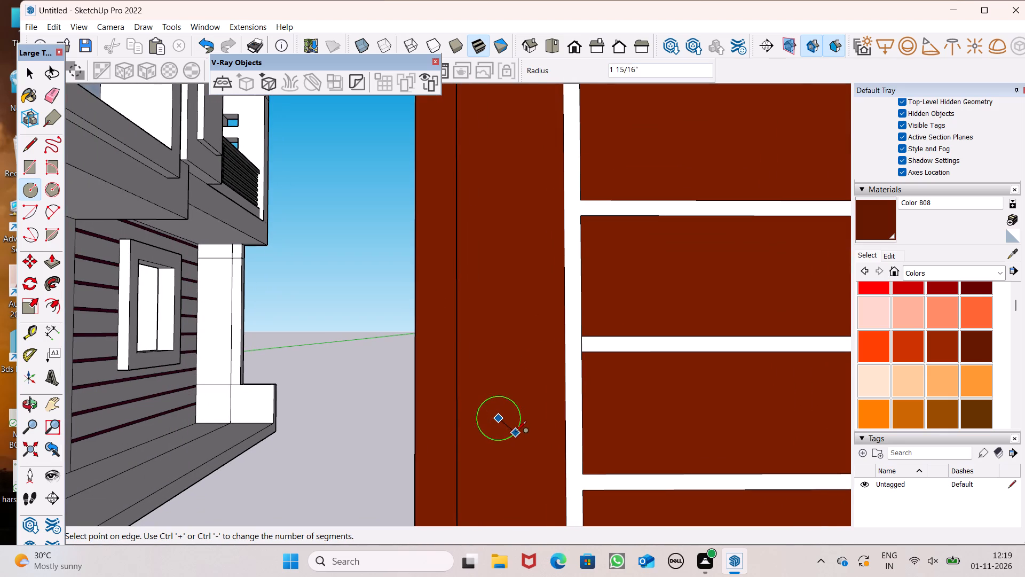
click(515, 427)
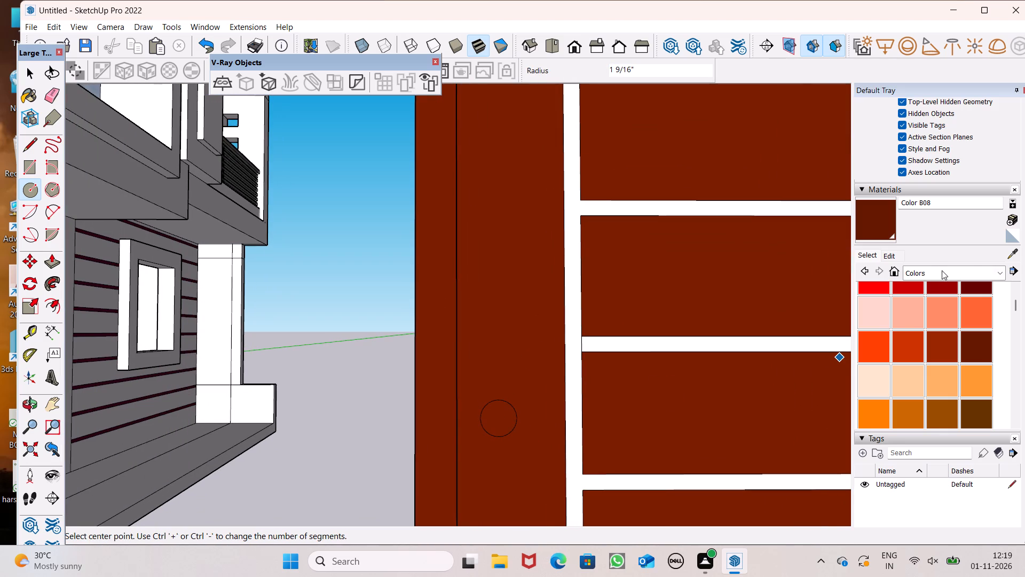
Paint the new circle with Metal Seamed from the Metal collection.
drag(943, 271, 968, 293)
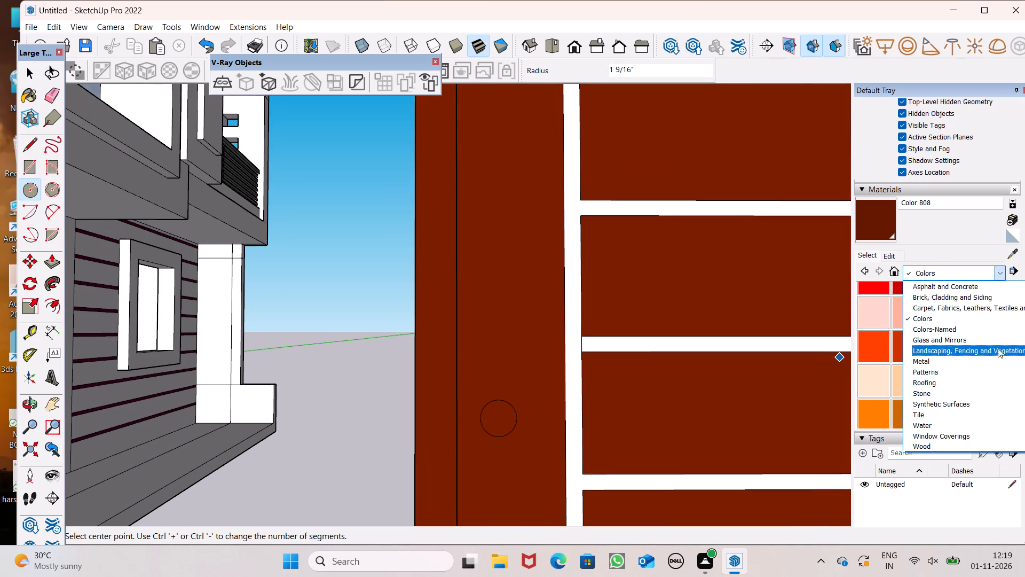
click(983, 364)
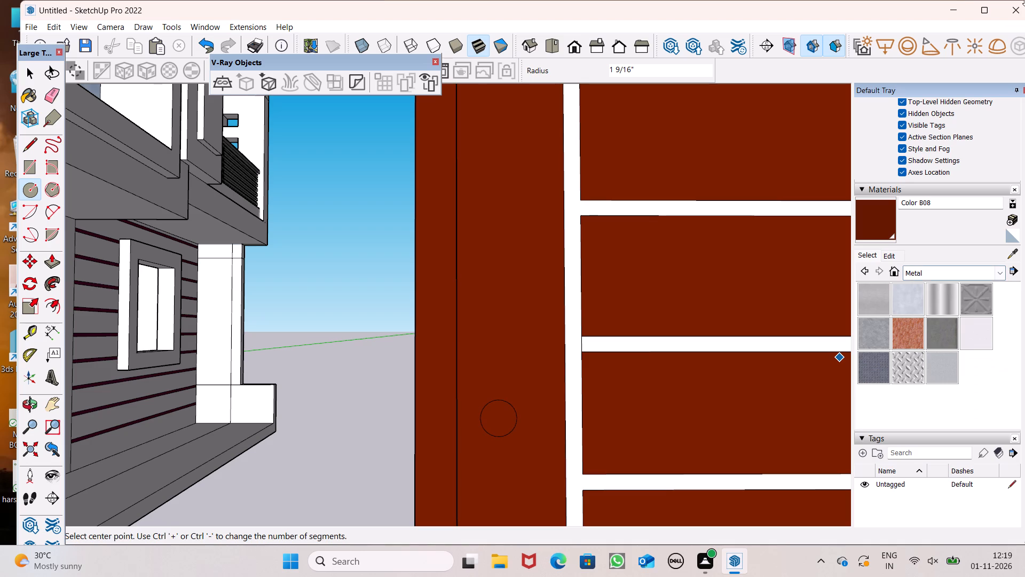
click(938, 333)
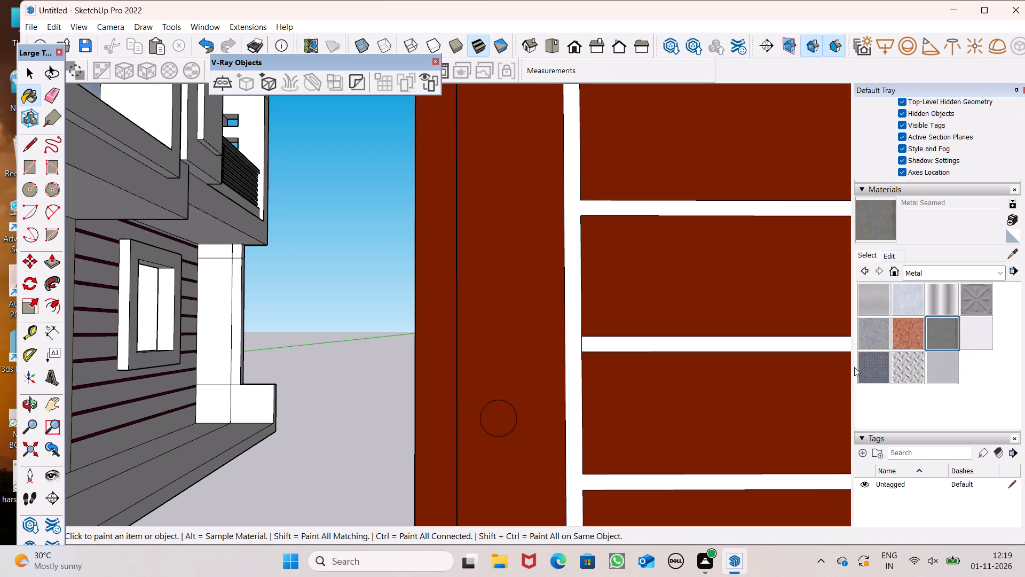
scroll(724, 316, down, 3)
scroll(522, 413, up, 4)
click(570, 401)
scroll(660, 244, down, 3)
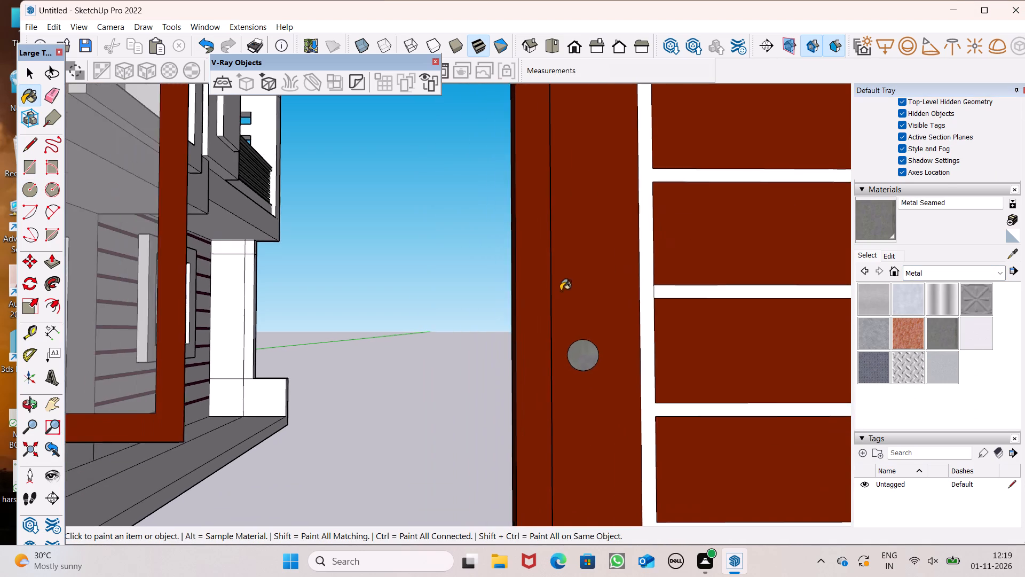
Move the metal circle with its edge about 1' 2 9/16" up along the barred unit's plain vertical panel.
middle_drag(561, 291, 543, 426)
scroll(481, 333, down, 3)
key(space)
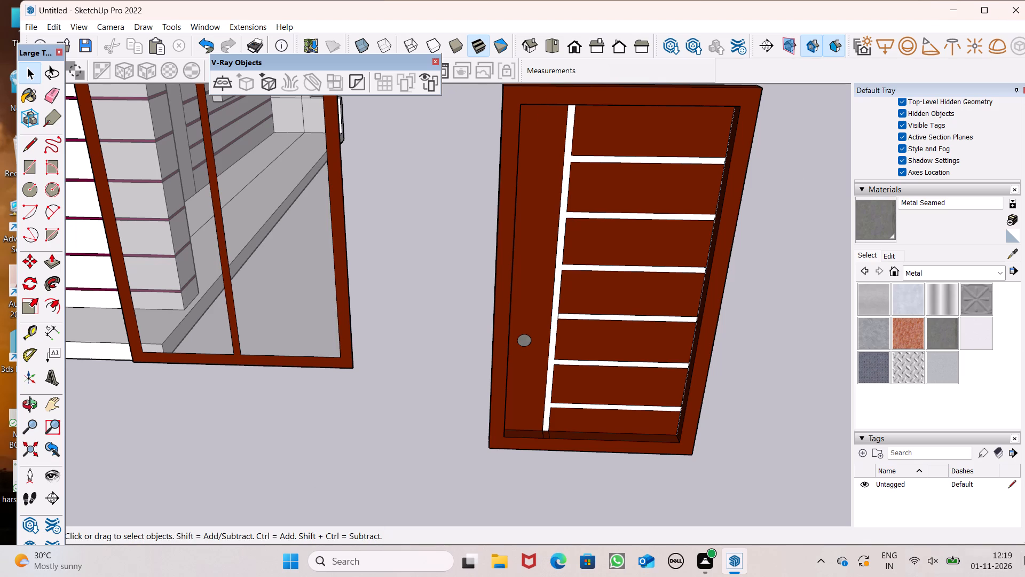
scroll(531, 278, up, 6)
key(space)
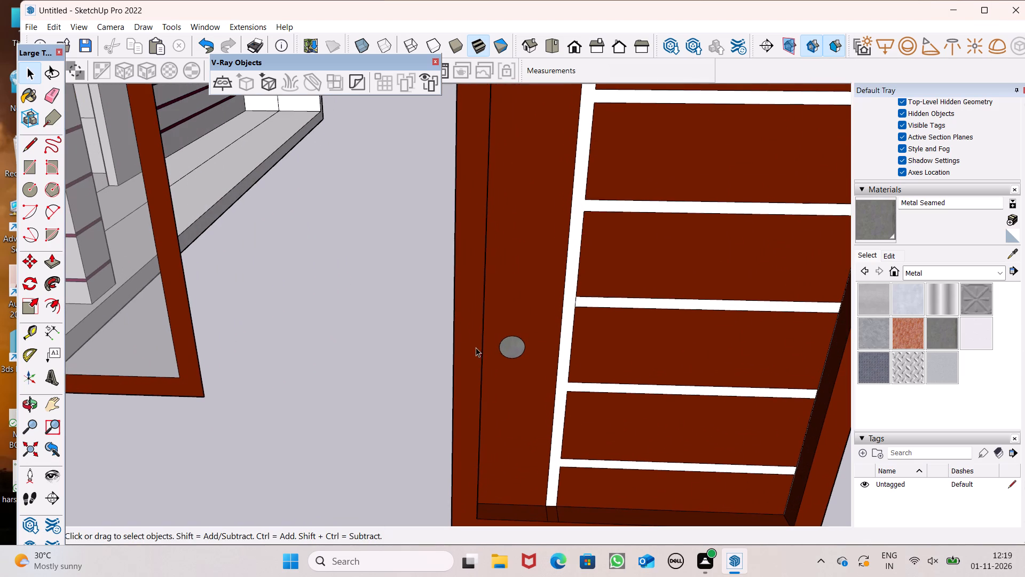
double_click(510, 352)
key(m)
key(Return)
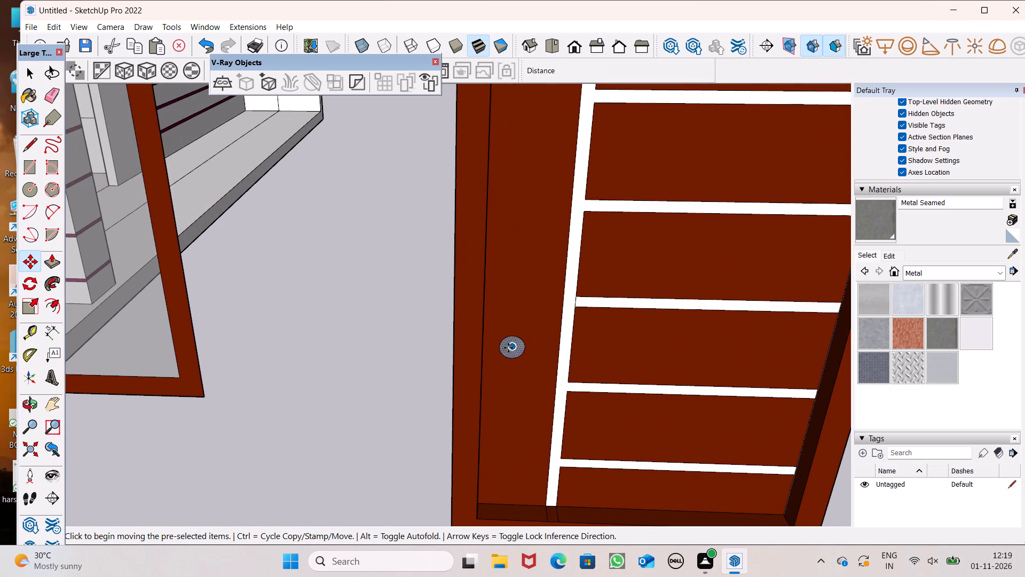
drag(510, 349, 525, 245)
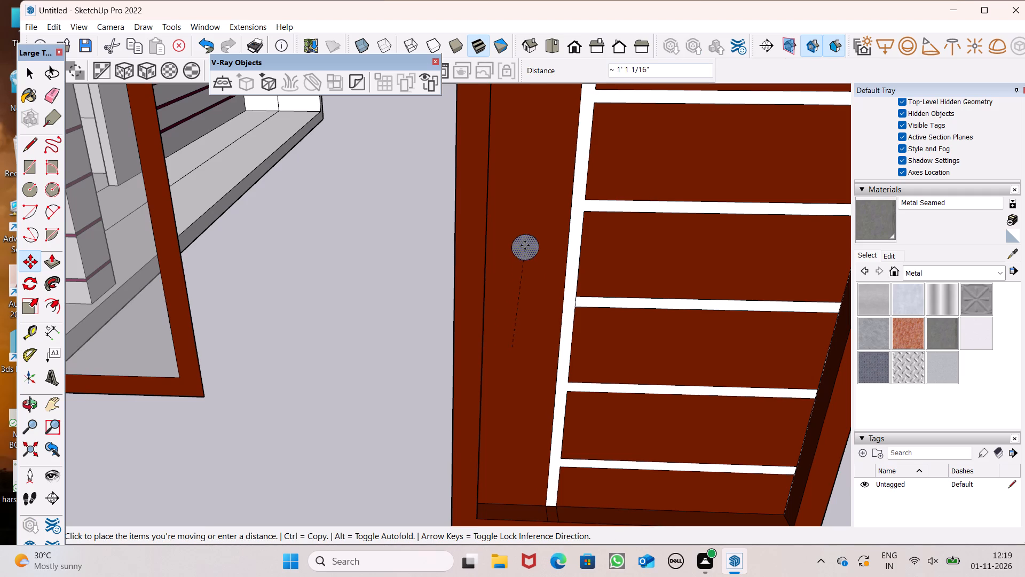
drag(525, 245, 527, 234)
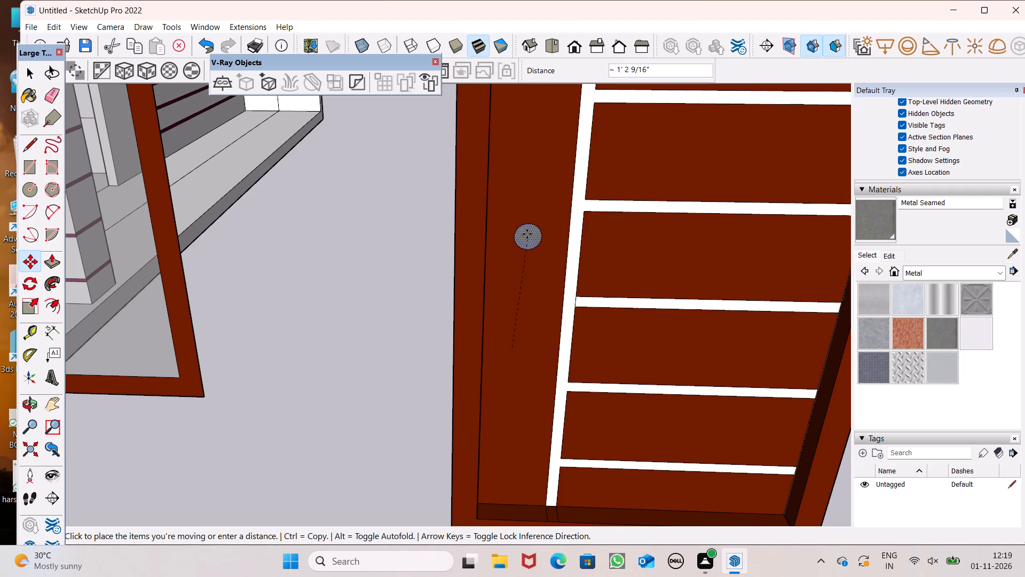
drag(527, 234, 525, 232)
scroll(538, 259, down, 6)
key(space)
click(492, 244)
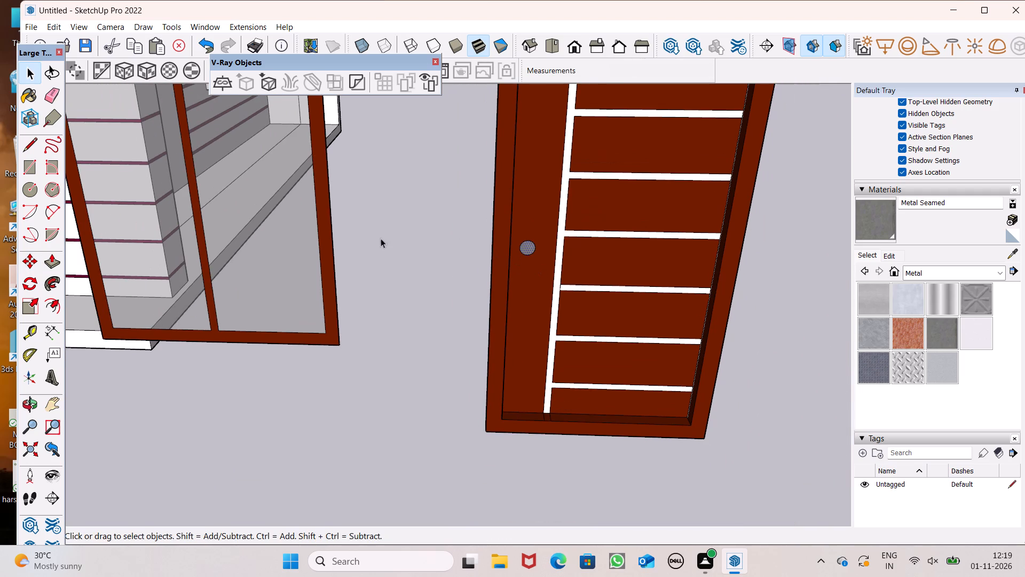
Push/Pull the metal circle slightly outward from the panel to form a round door knob.
drag(50, 261, 56, 261)
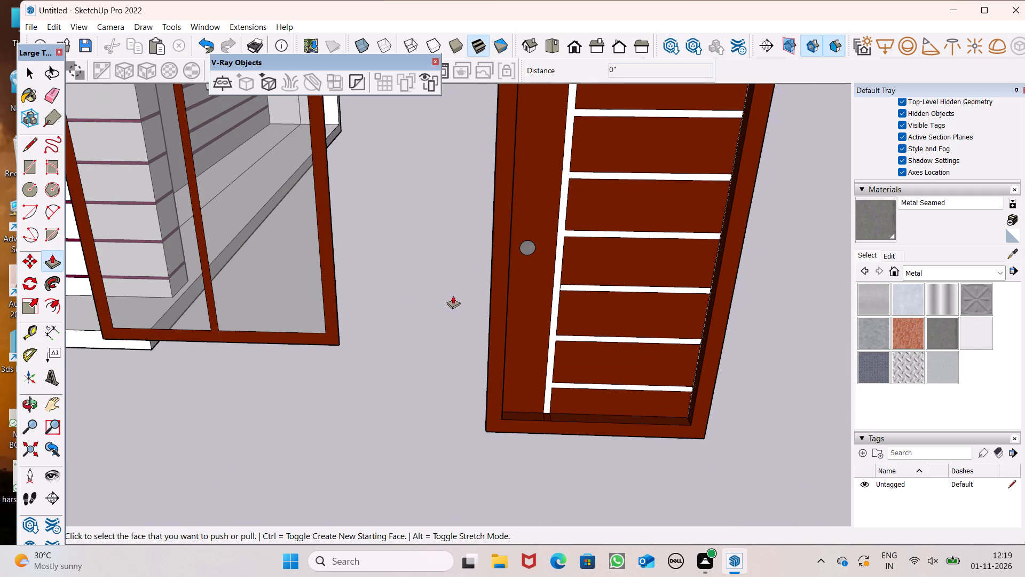
middle_drag(458, 295, 450, 311)
scroll(491, 303, up, 4)
drag(501, 307, 502, 307)
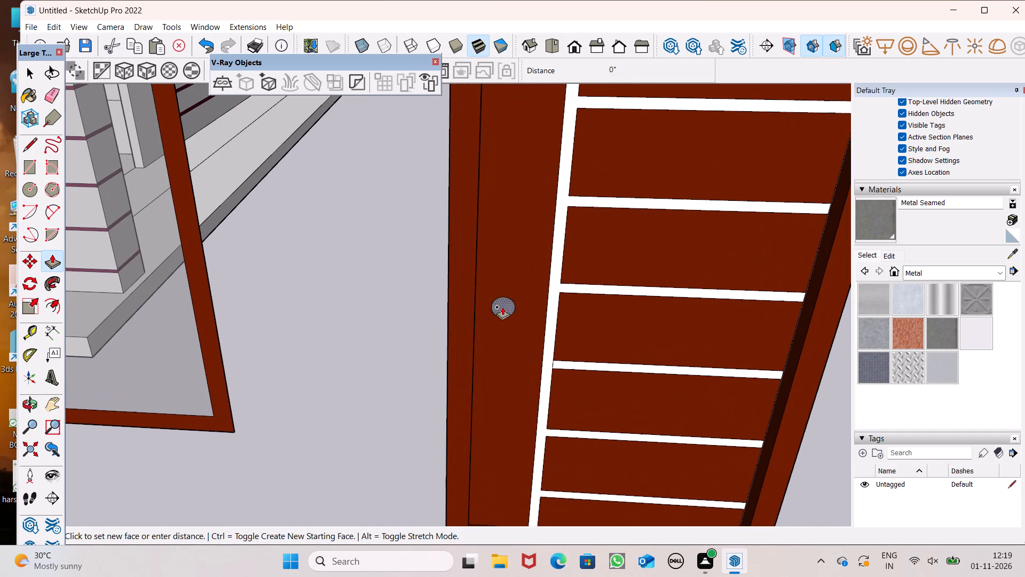
drag(502, 307, 502, 313)
key(space)
click(469, 283)
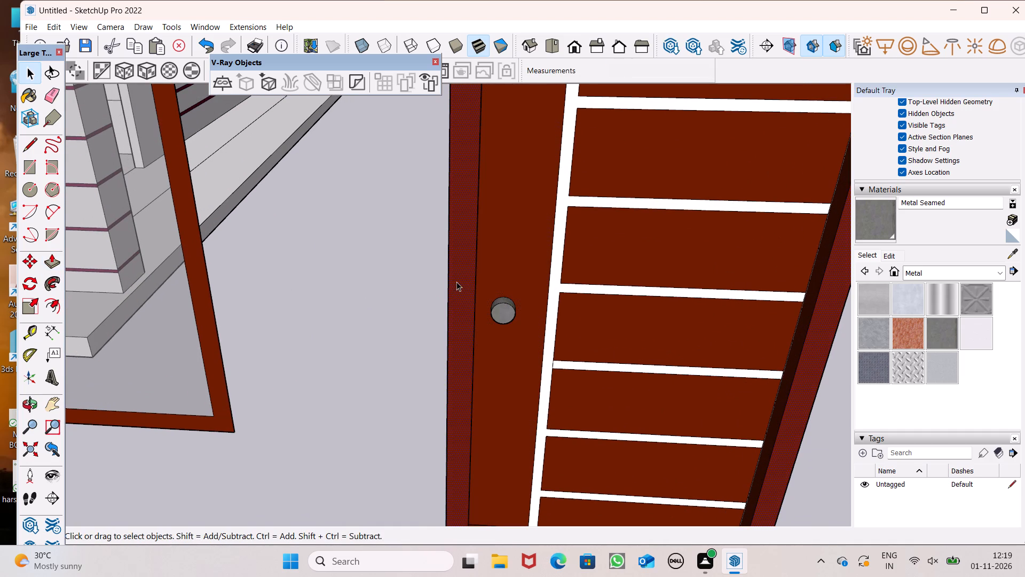
key(space)
click(410, 268)
Group the whole barred door unit together with its frame, white bars and knob.
scroll(525, 384, down, 3)
middle_drag(520, 395, 565, 325)
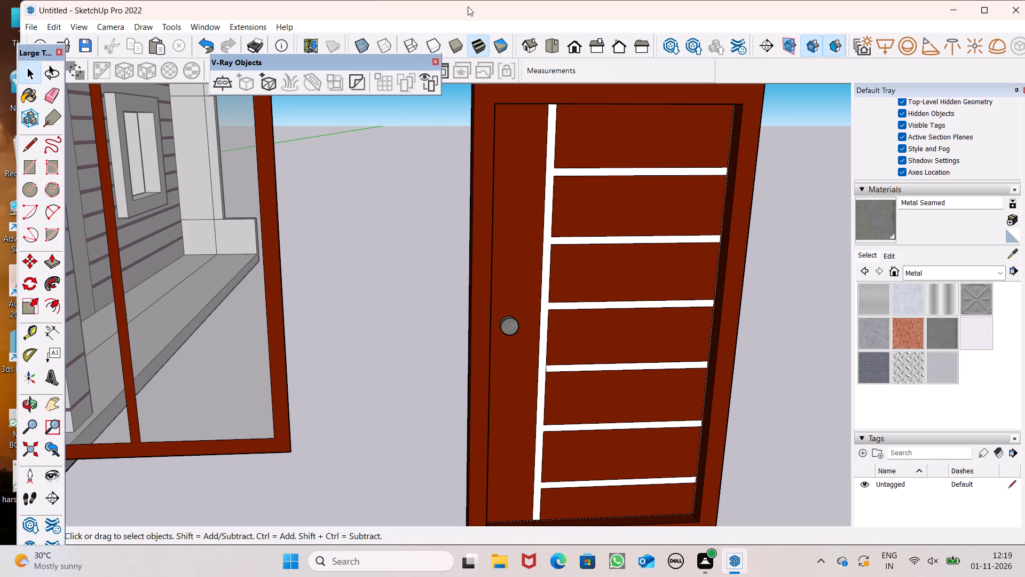
scroll(465, 35, down, 3)
scroll(446, 82, down, 3)
middle_drag(489, 147, 474, 132)
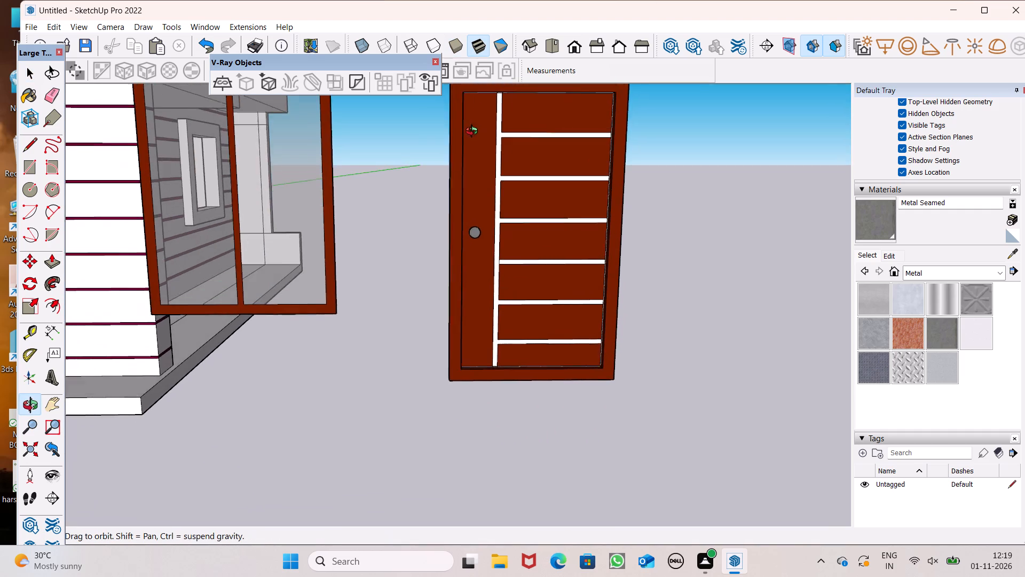
middle_drag(474, 132, 471, 137)
scroll(473, 158, down, 1)
middle_drag(553, 274, 624, 298)
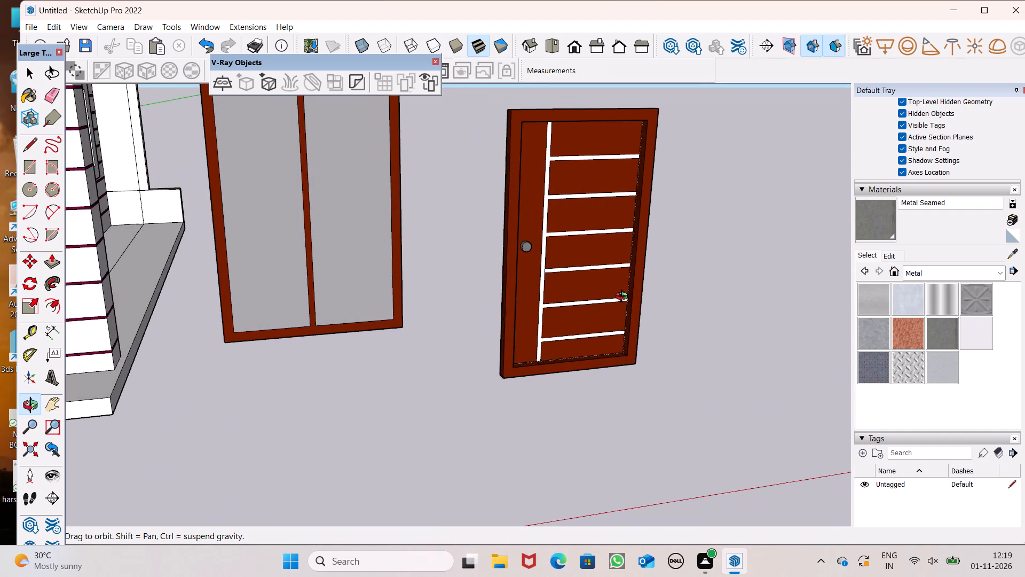
middle_drag(624, 298, 556, 287)
scroll(528, 303, down, 3)
triple_click(529, 317)
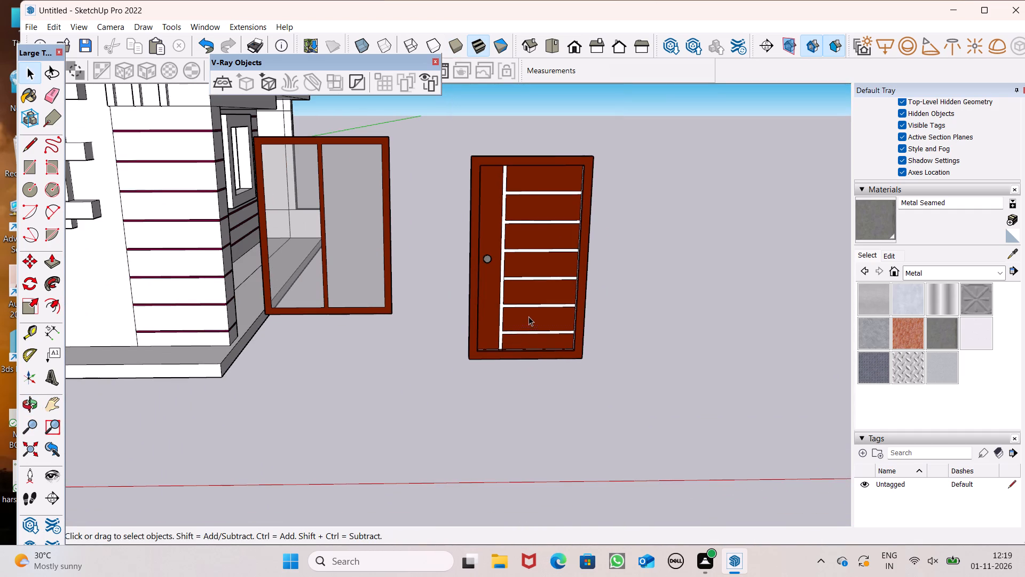
double_click(529, 316)
right_click(528, 310)
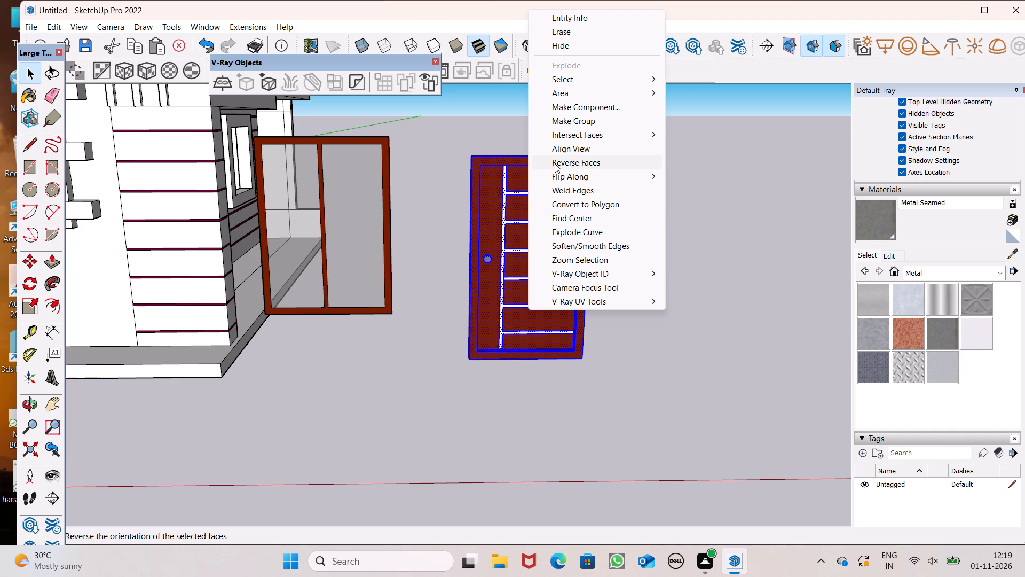
click(567, 121)
click(684, 263)
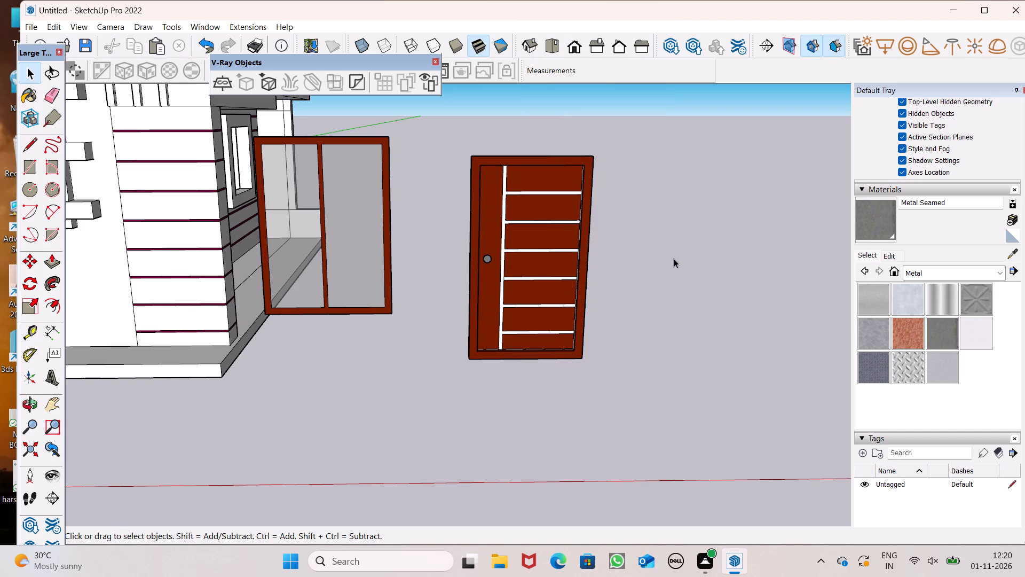
click(540, 250)
click(690, 269)
Push/Pull the unpainted back face of the glass window unit's frame and mullion outward by about 2 1/16".
scroll(150, 106, down, 1)
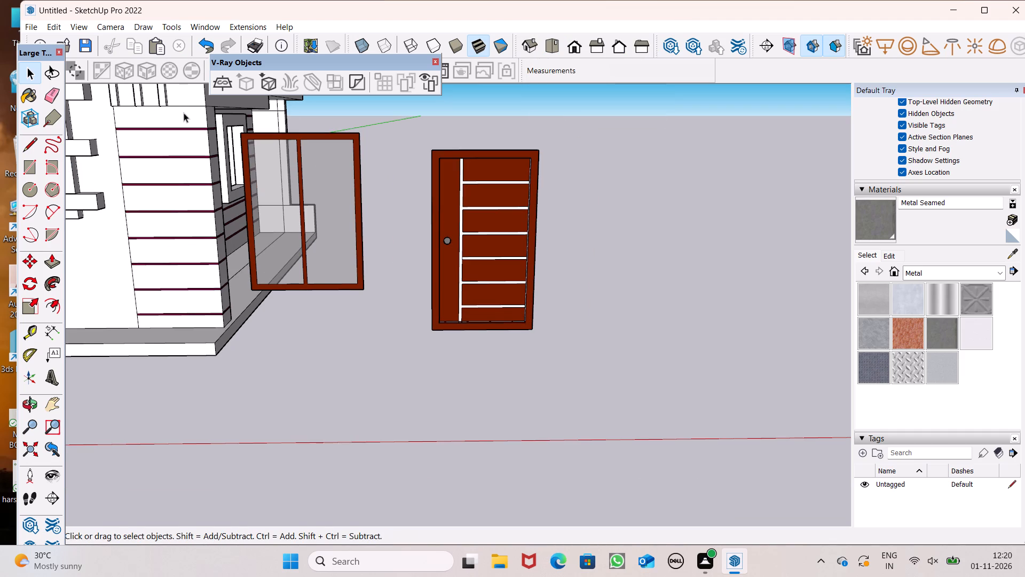
scroll(196, 206, down, 1)
click(300, 249)
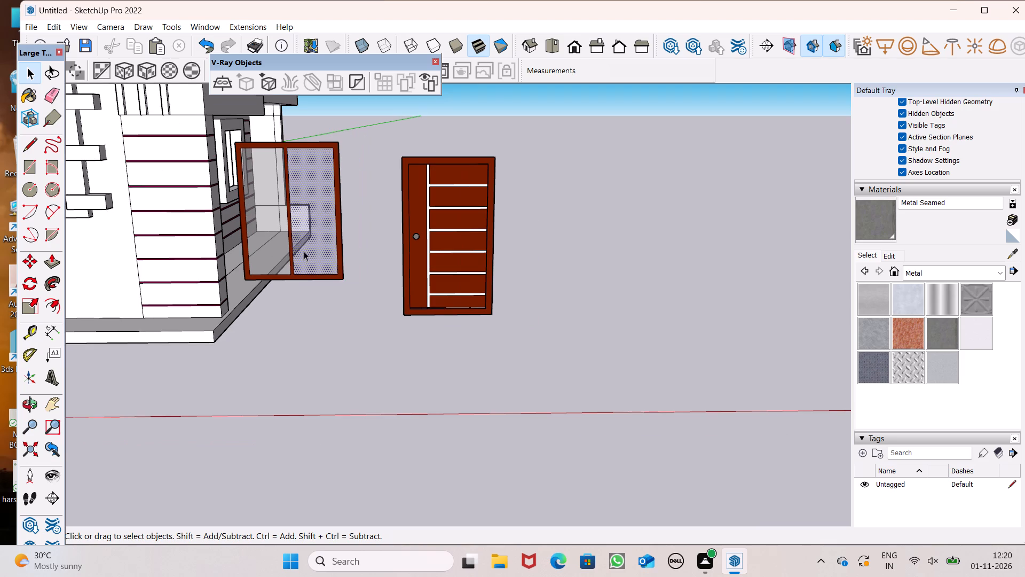
click(527, 202)
scroll(521, 198, down, 2)
middle_drag(493, 231, 0, 285)
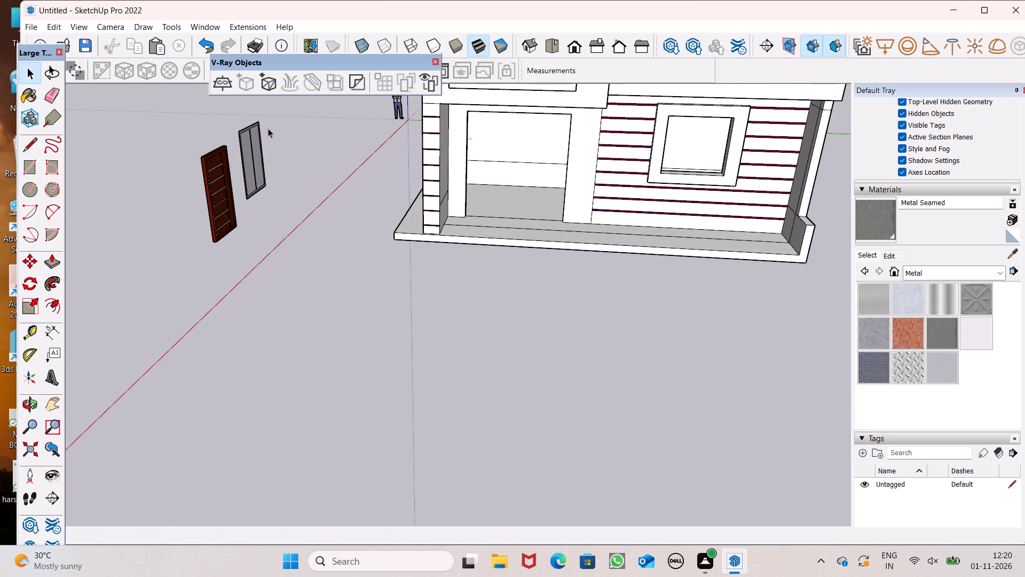
scroll(274, 117, up, 7)
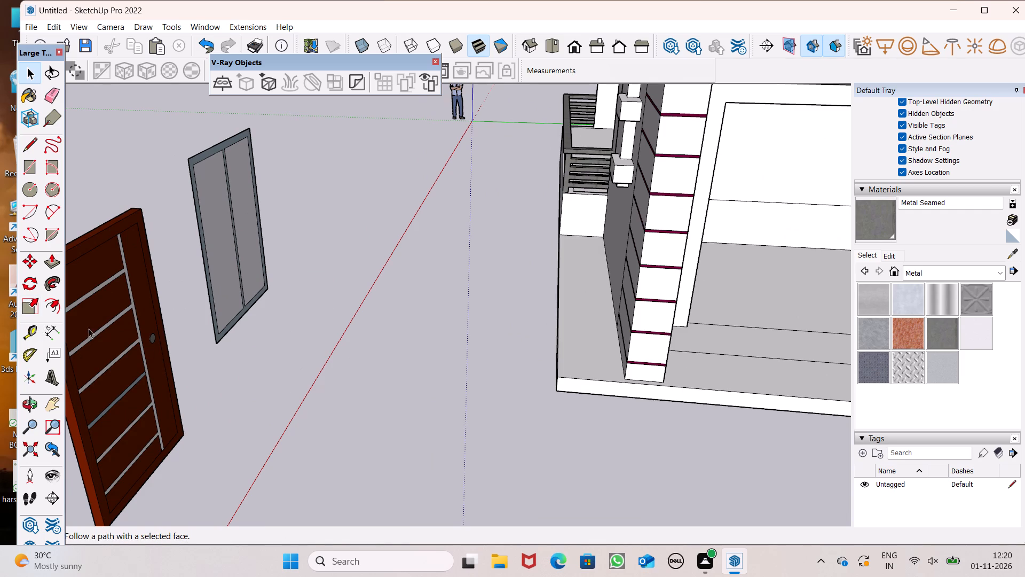
click(56, 262)
scroll(257, 349, up, 5)
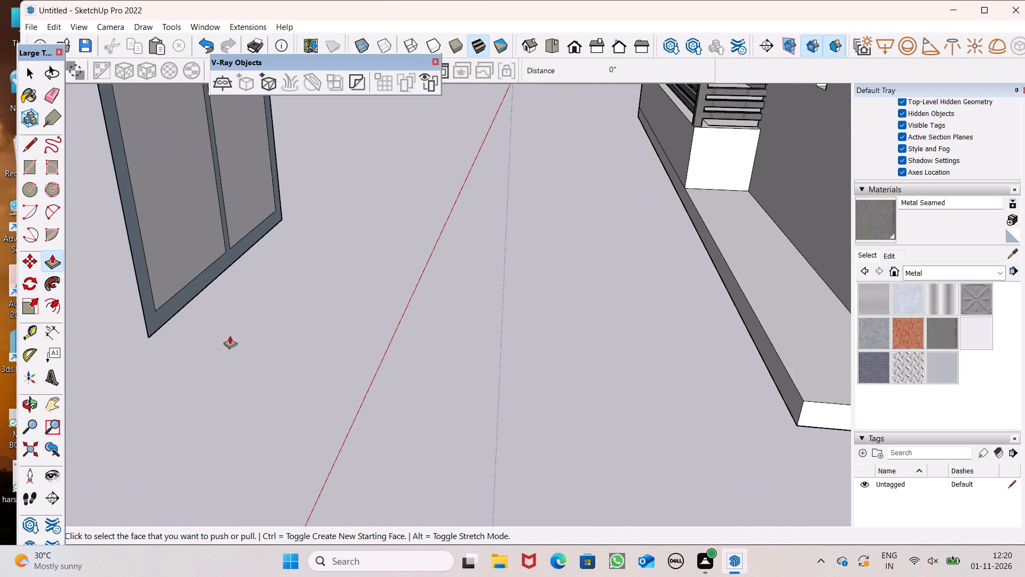
drag(155, 317, 169, 320)
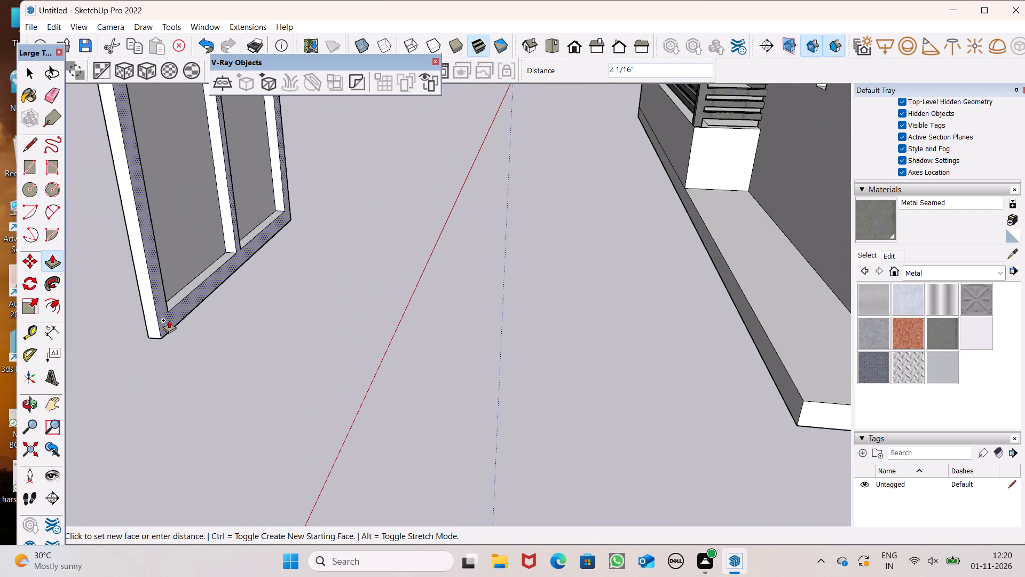
drag(169, 320, 169, 321)
middle_drag(239, 361, 400, 360)
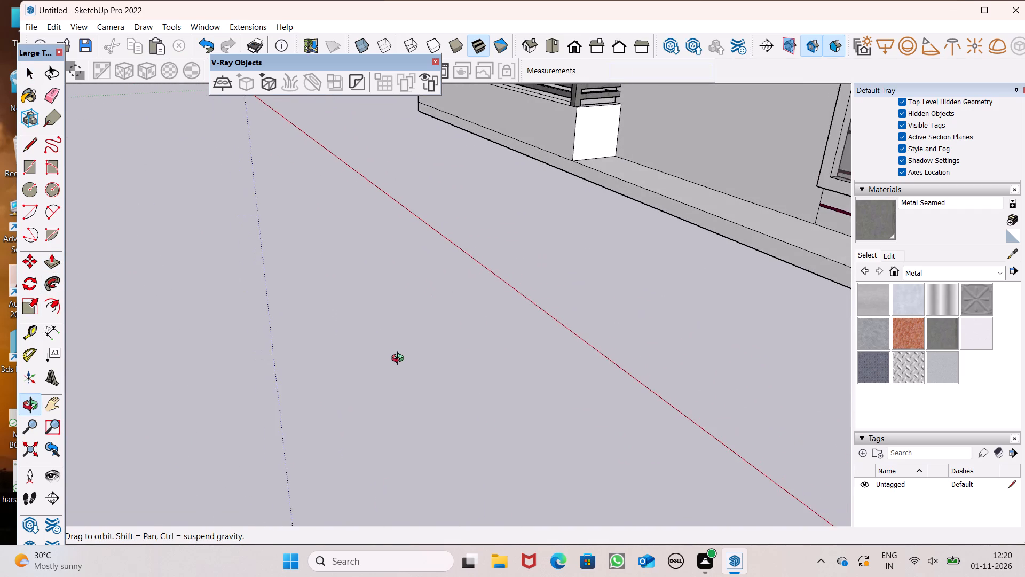
Undo the last Push/Pull of the glass window unit's frame and mullion.
middle_drag(400, 360, 399, 355)
key(ctrl+z)
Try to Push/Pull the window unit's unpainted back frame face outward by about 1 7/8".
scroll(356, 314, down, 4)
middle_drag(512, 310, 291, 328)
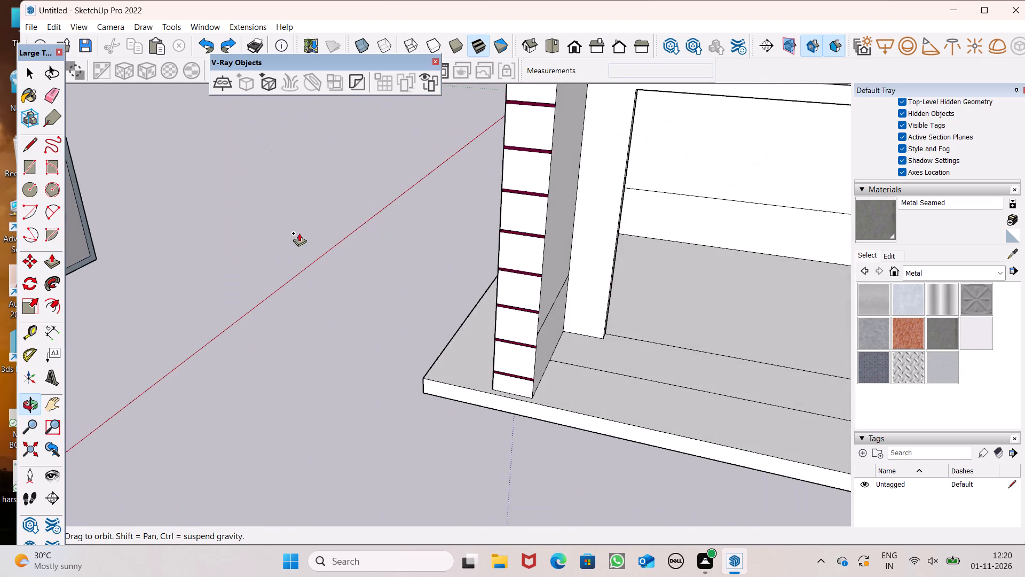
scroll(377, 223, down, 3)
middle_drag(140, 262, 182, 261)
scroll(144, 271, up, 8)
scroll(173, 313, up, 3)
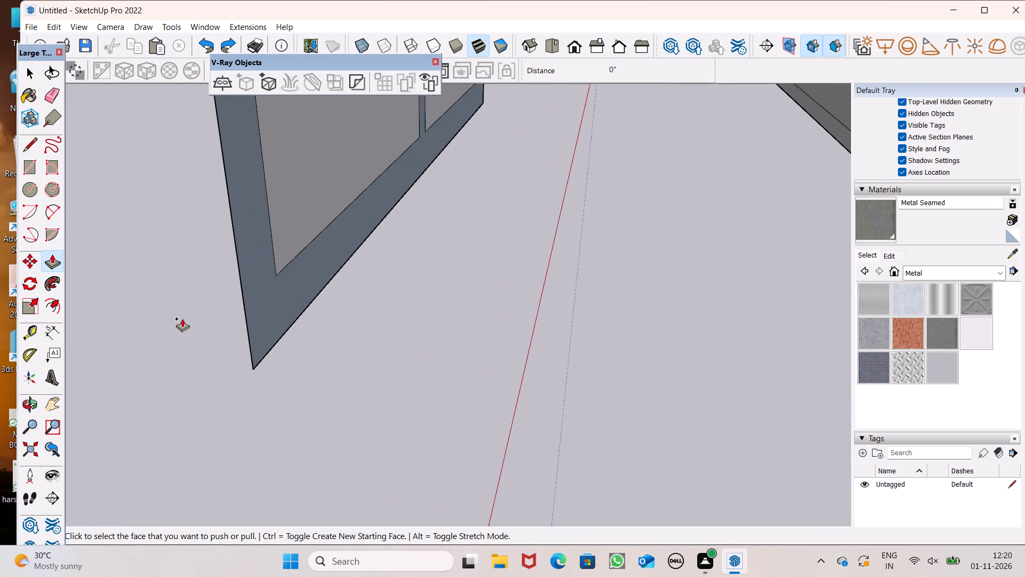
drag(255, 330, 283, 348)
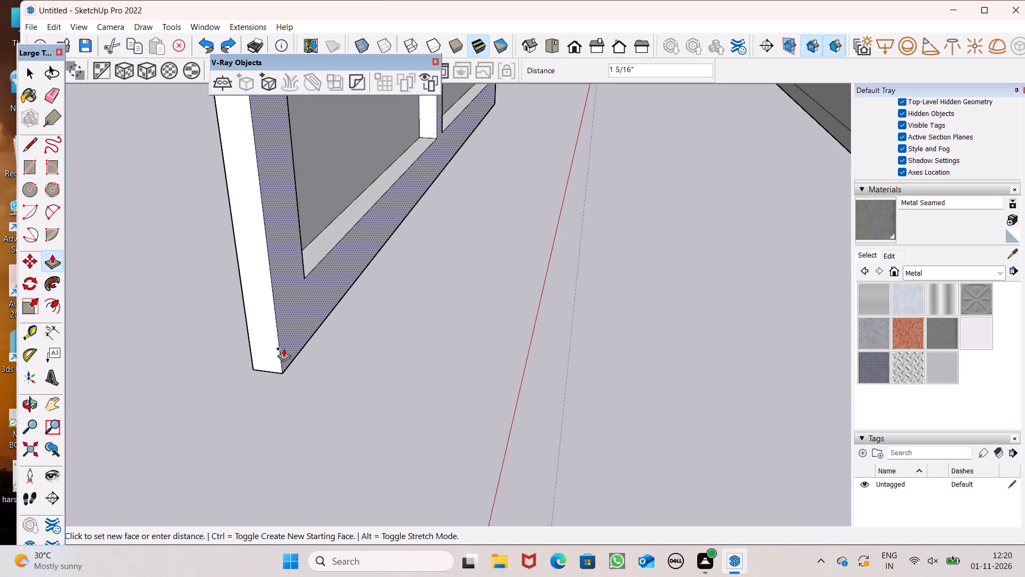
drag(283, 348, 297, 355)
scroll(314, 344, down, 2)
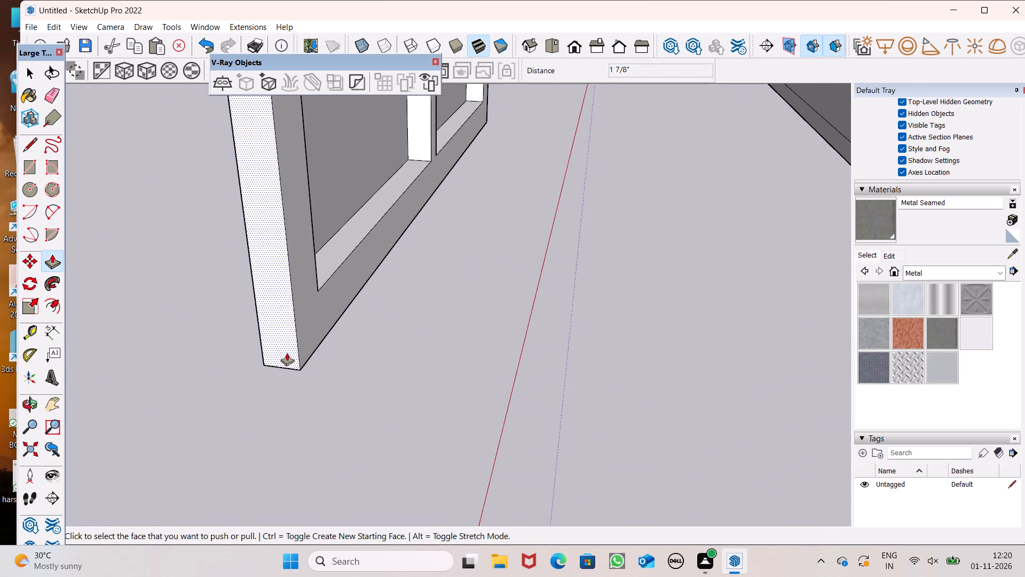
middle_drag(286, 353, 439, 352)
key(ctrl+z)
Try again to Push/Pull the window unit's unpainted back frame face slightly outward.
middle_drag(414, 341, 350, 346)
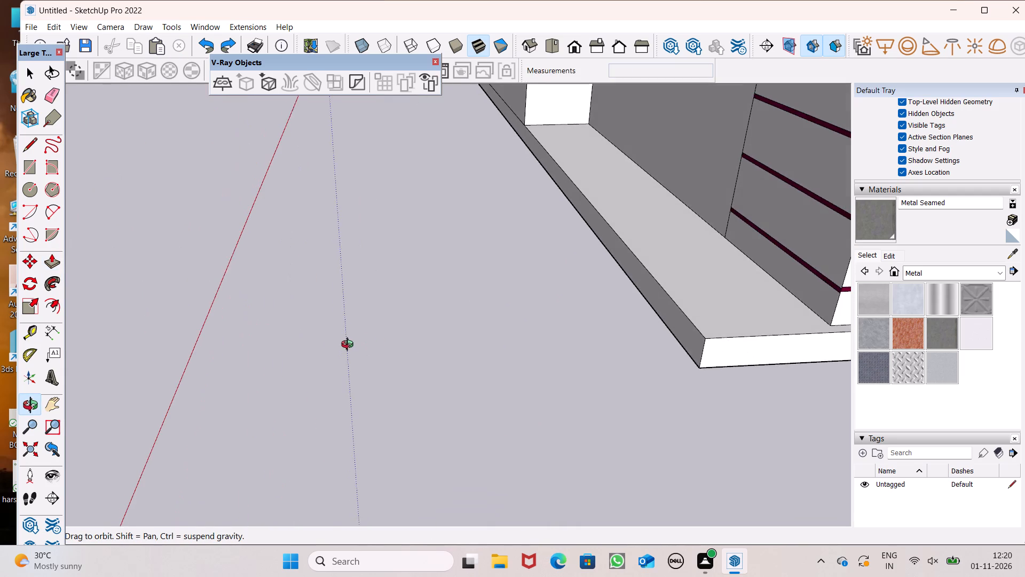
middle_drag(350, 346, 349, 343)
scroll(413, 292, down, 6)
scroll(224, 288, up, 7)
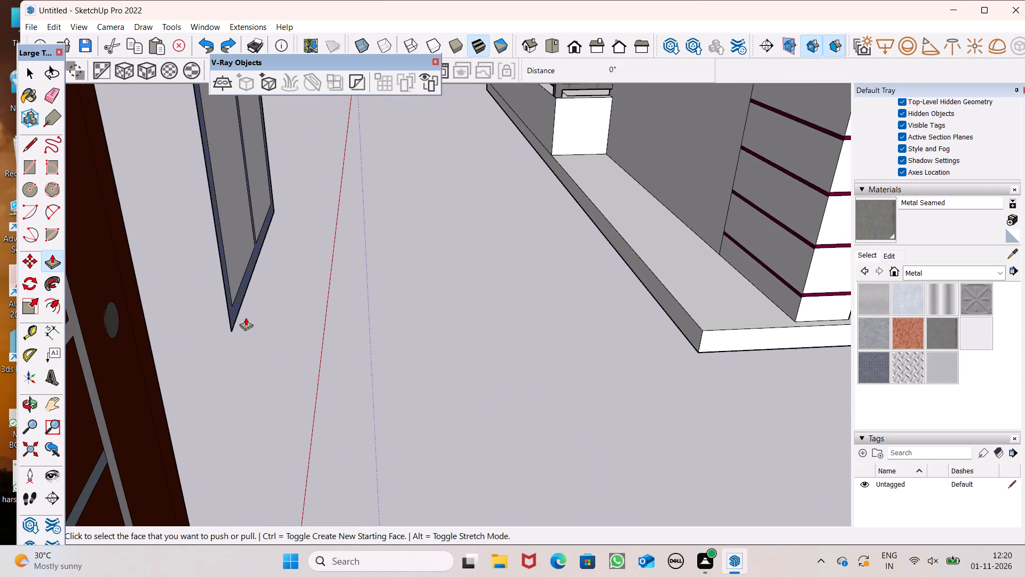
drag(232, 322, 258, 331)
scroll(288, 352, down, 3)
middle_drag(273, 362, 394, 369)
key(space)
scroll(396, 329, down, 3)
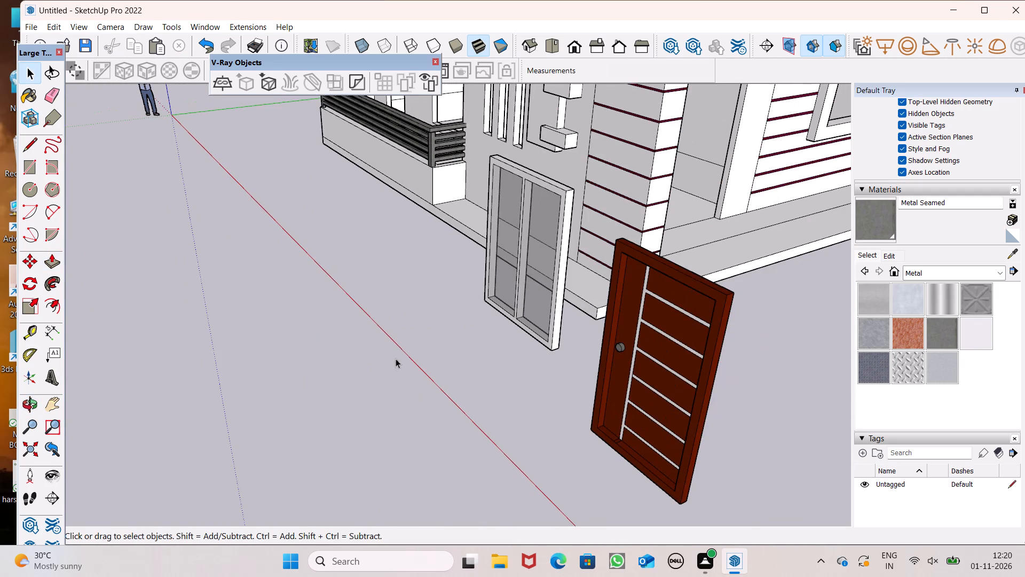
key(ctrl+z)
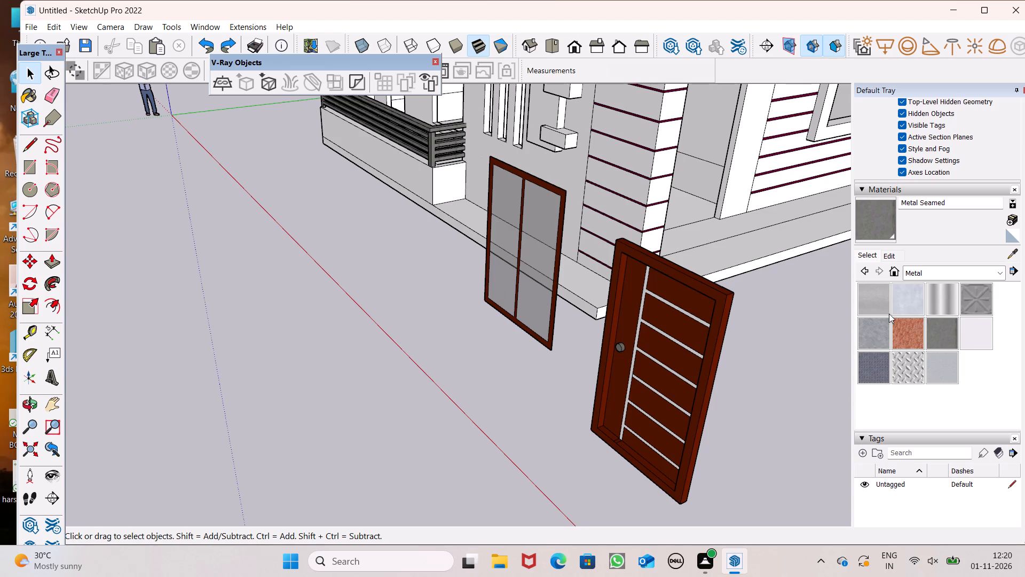
Paint the back face of the glass window unit's frame and mullion with Color B08.
click(923, 272)
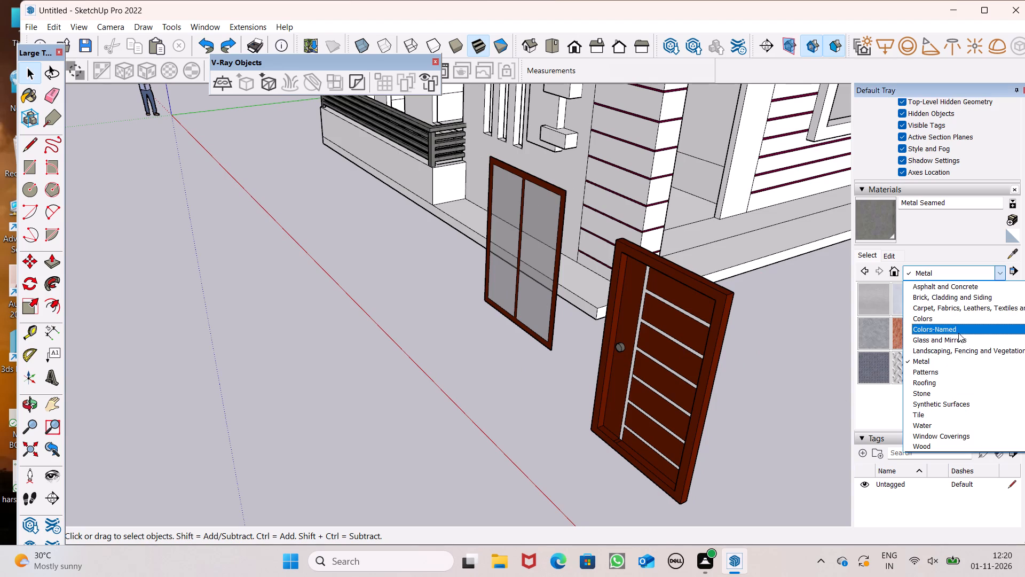
click(958, 321)
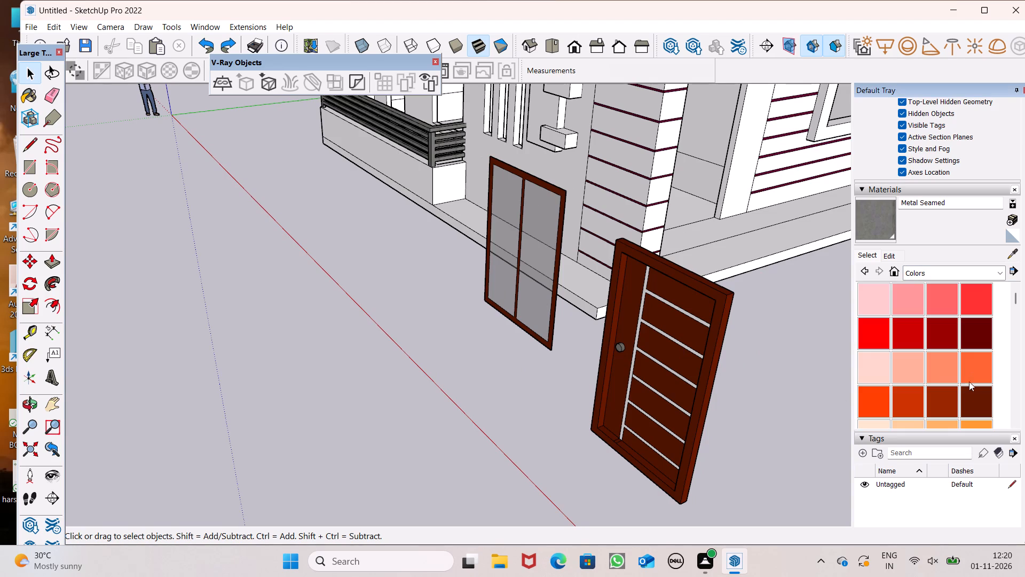
click(968, 390)
scroll(679, 269, up, 5)
middle_drag(499, 269, 406, 311)
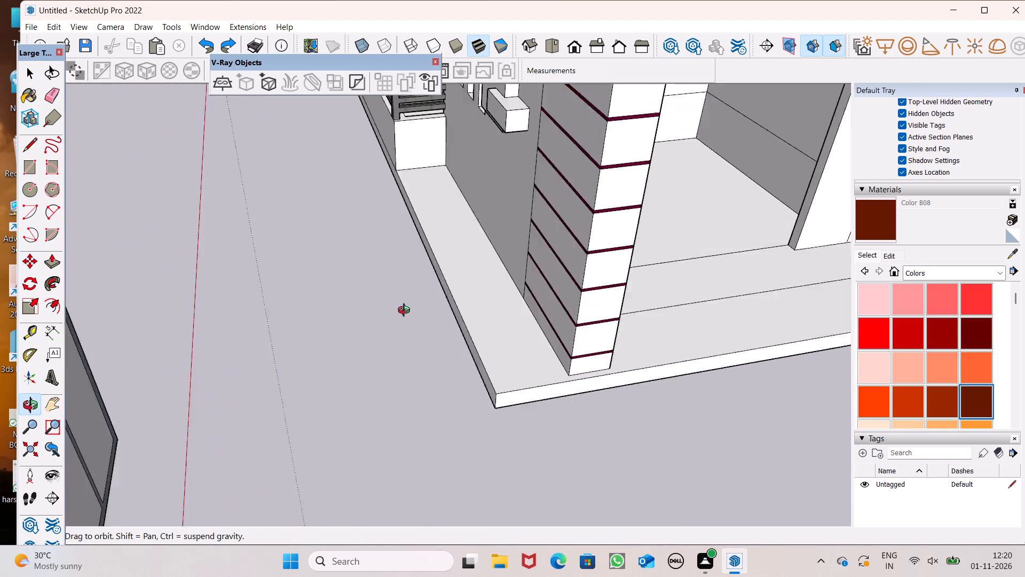
middle_drag(406, 311, 397, 300)
scroll(450, 236, down, 6)
middle_drag(330, 267, 212, 277)
scroll(192, 239, up, 8)
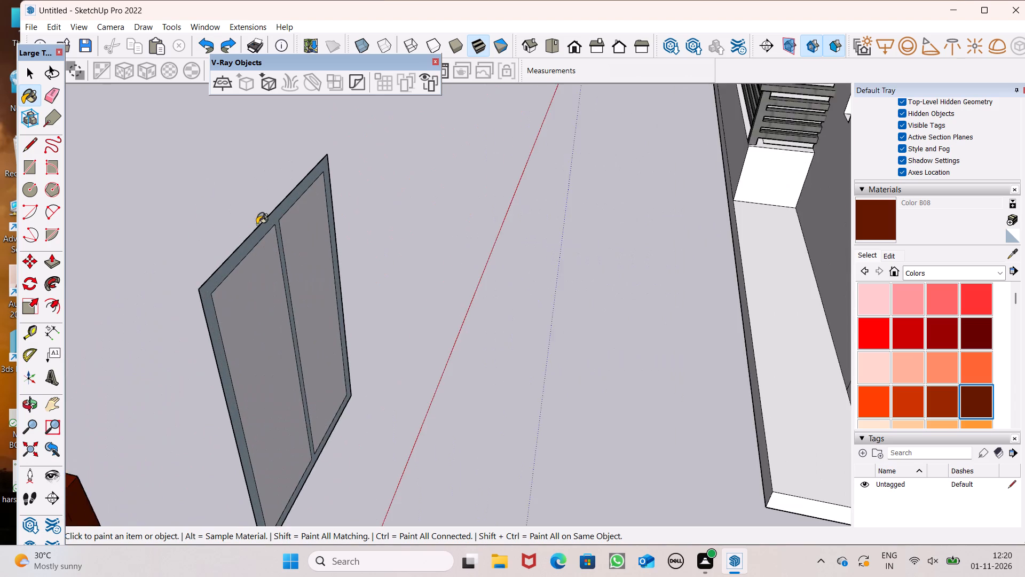
scroll(265, 228, up, 4)
click(269, 224)
scroll(334, 197, down, 7)
key(space)
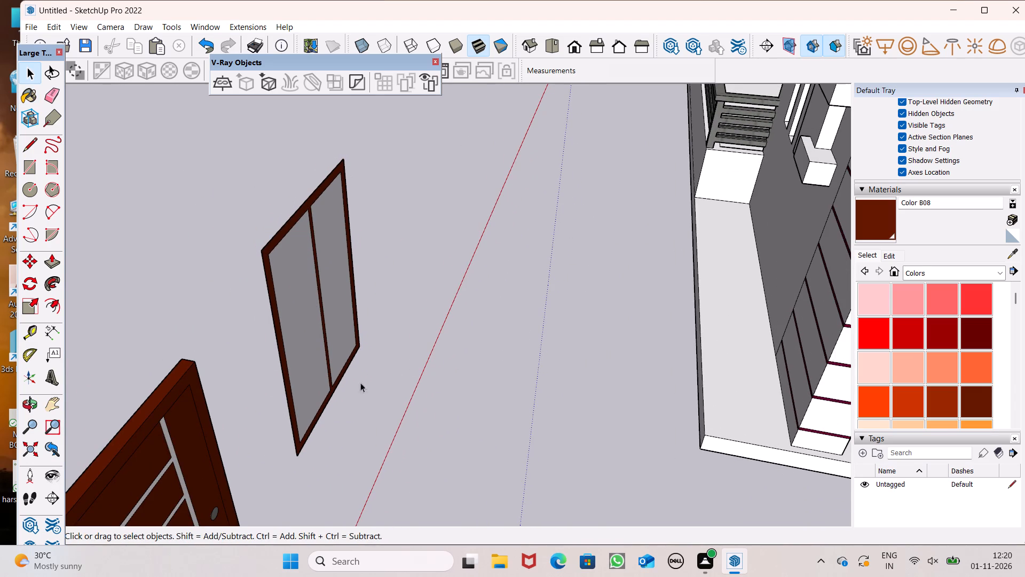
Push/Pull the painted back face of the window's frame and mullion outward by about 2 1/4".
click(55, 266)
scroll(258, 299, down, 3)
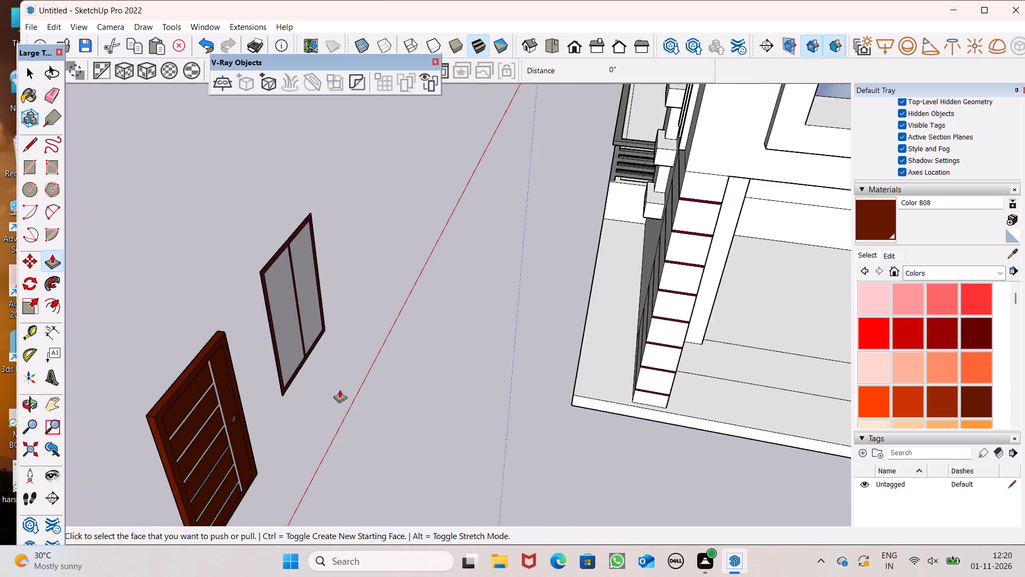
scroll(314, 393, up, 8)
scroll(264, 378, up, 7)
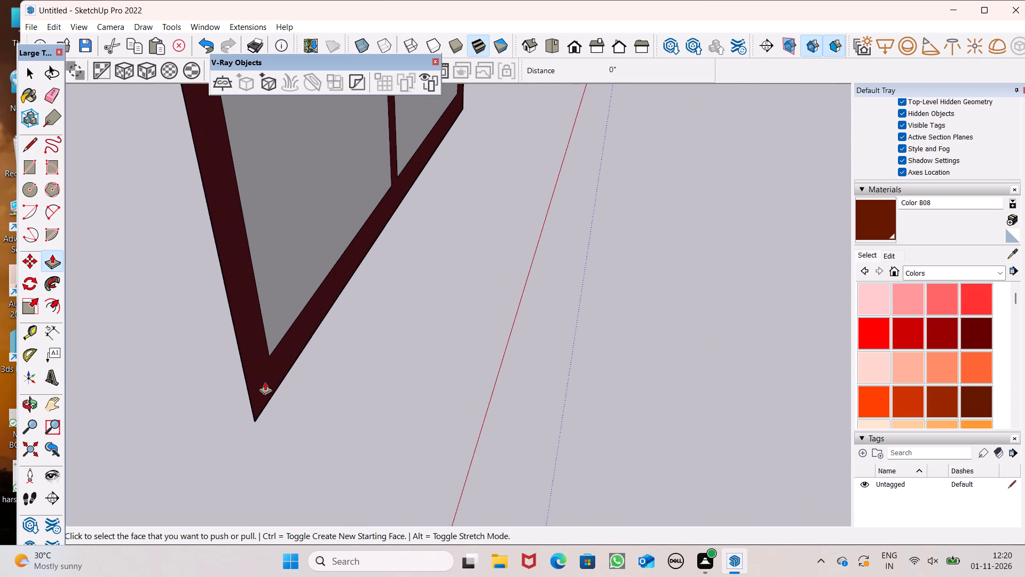
drag(265, 383, 292, 393)
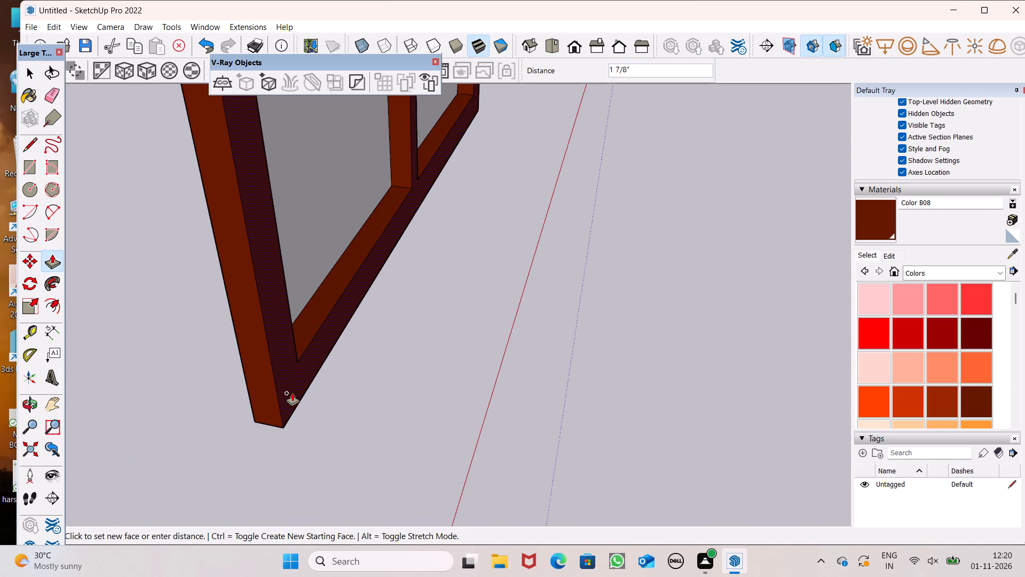
drag(292, 393, 297, 395)
scroll(288, 387, down, 4)
middle_drag(224, 431, 652, 419)
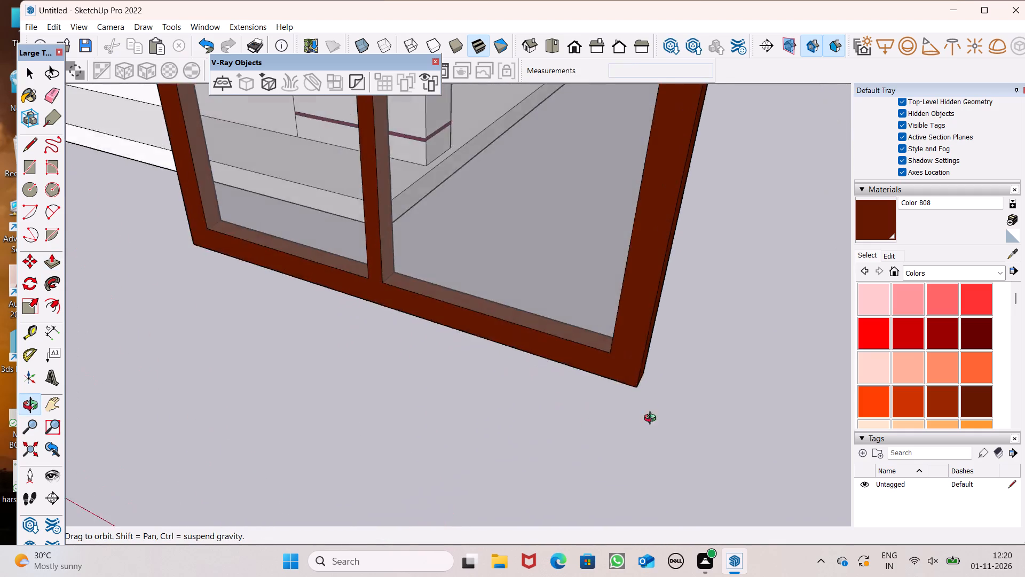
middle_drag(652, 419, 676, 414)
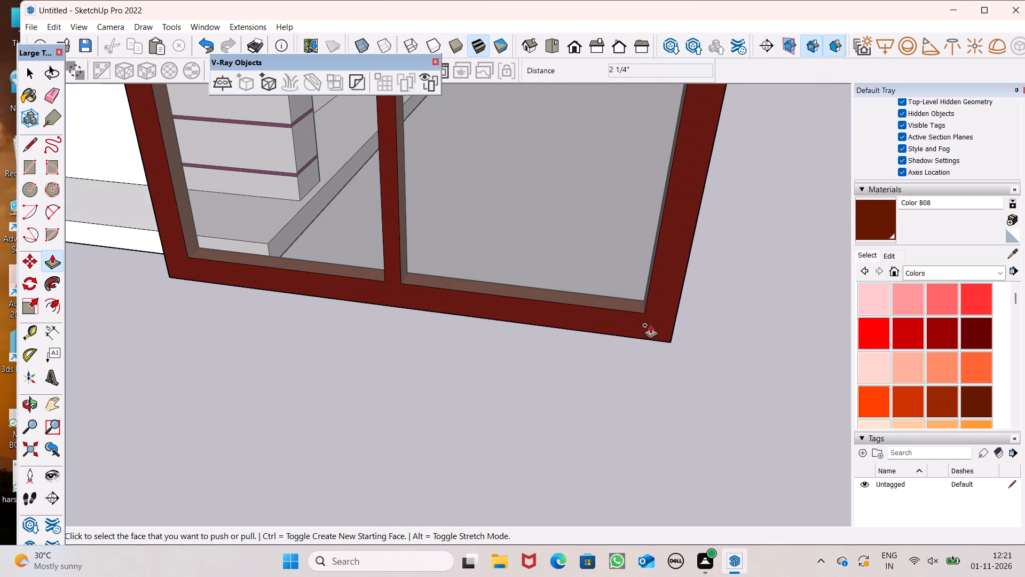
drag(649, 325, 643, 330)
Group the whole glass window unit together with its frame, mullion and panes.
key(space)
scroll(504, 375, down, 5)
middle_drag(509, 414, 525, 388)
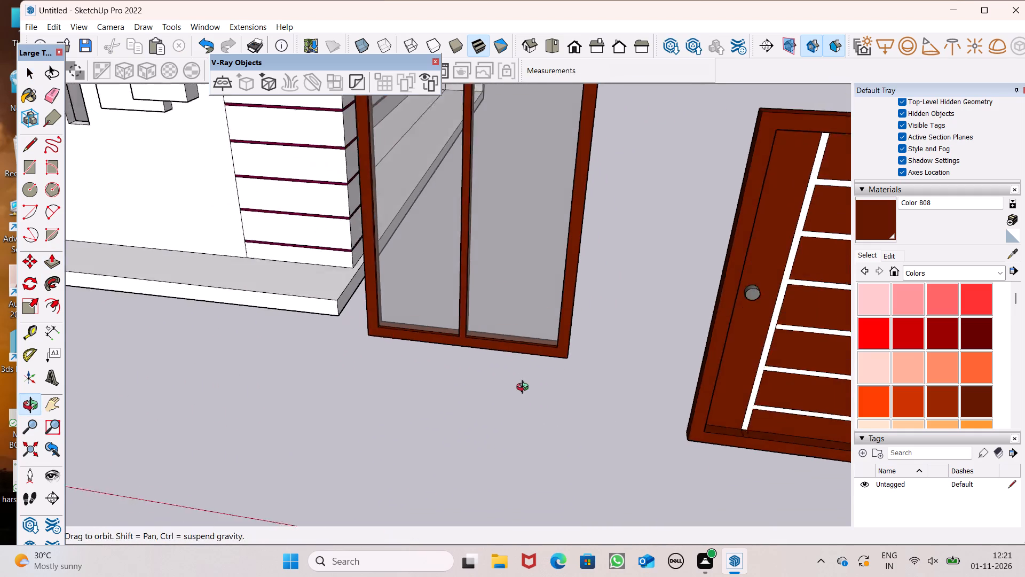
middle_drag(525, 388, 540, 368)
scroll(540, 418, down, 5)
triple_click(527, 302)
right_click(527, 302)
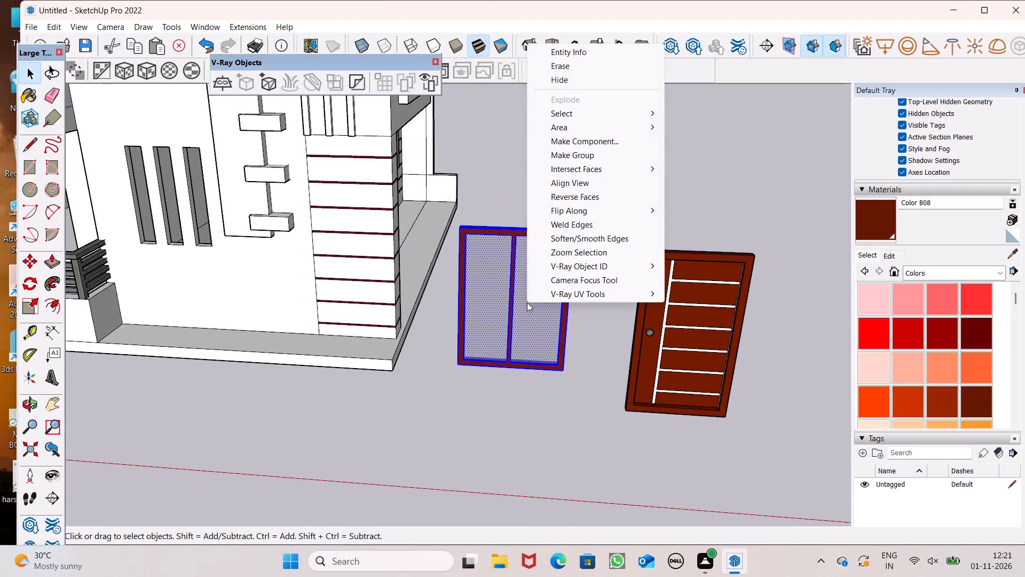
click(602, 153)
click(619, 217)
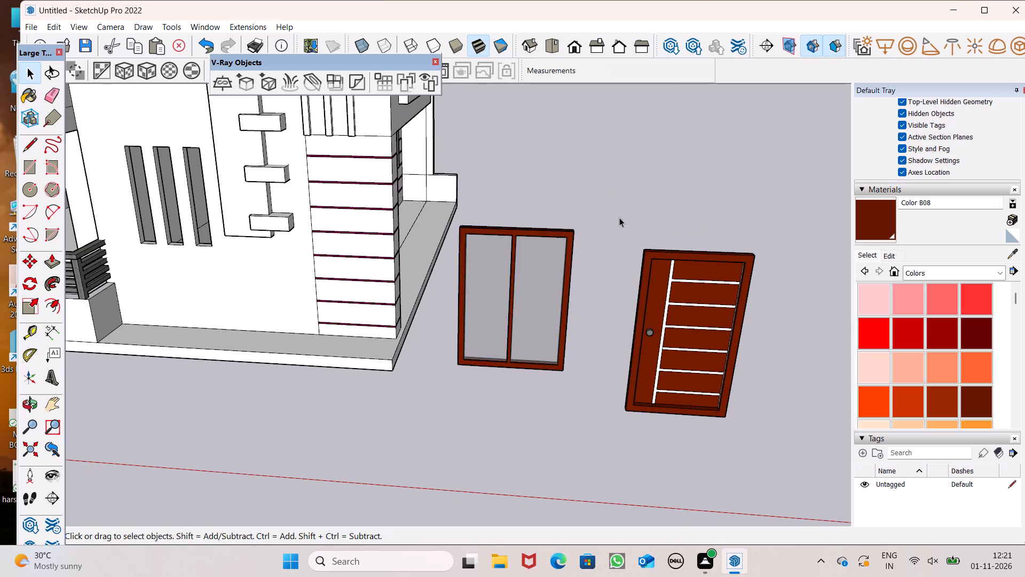
Scale the grouped glass window down from its upper corner to about half its width and height.
middle_drag(573, 266, 605, 195)
click(535, 195)
scroll(526, 206, down, 4)
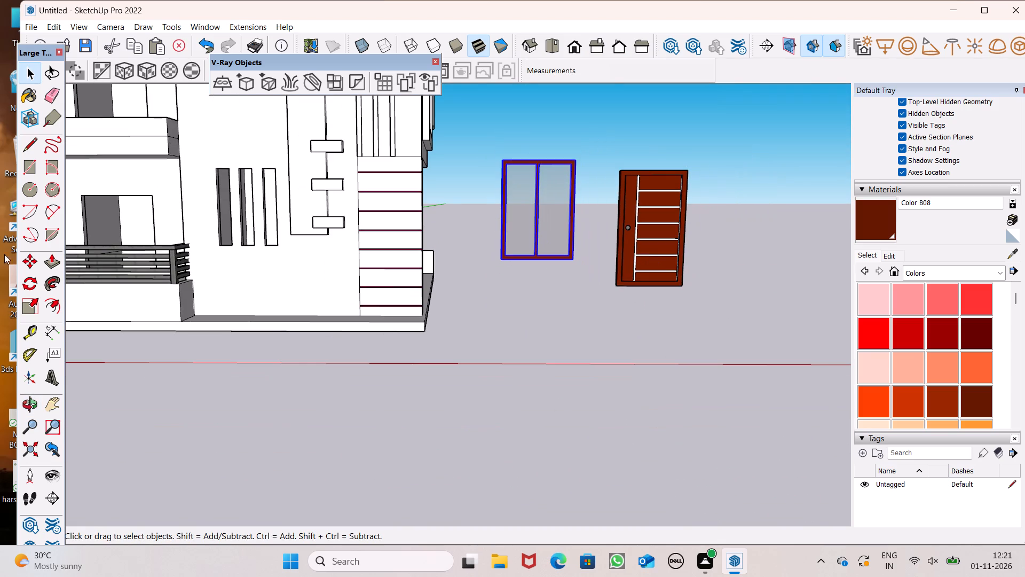
click(20, 312)
scroll(520, 166, up, 5)
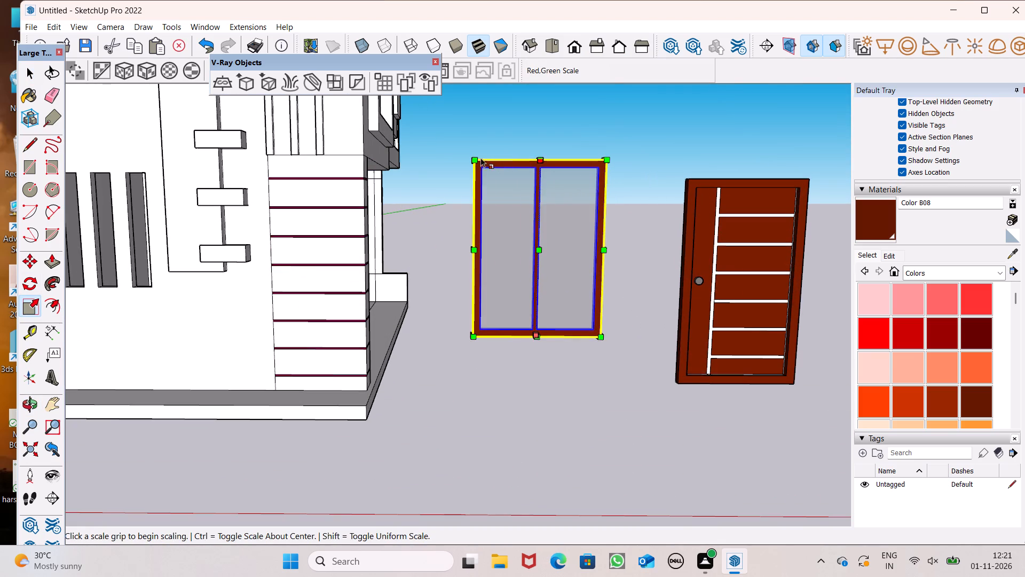
drag(470, 158, 501, 285)
key(space)
click(492, 208)
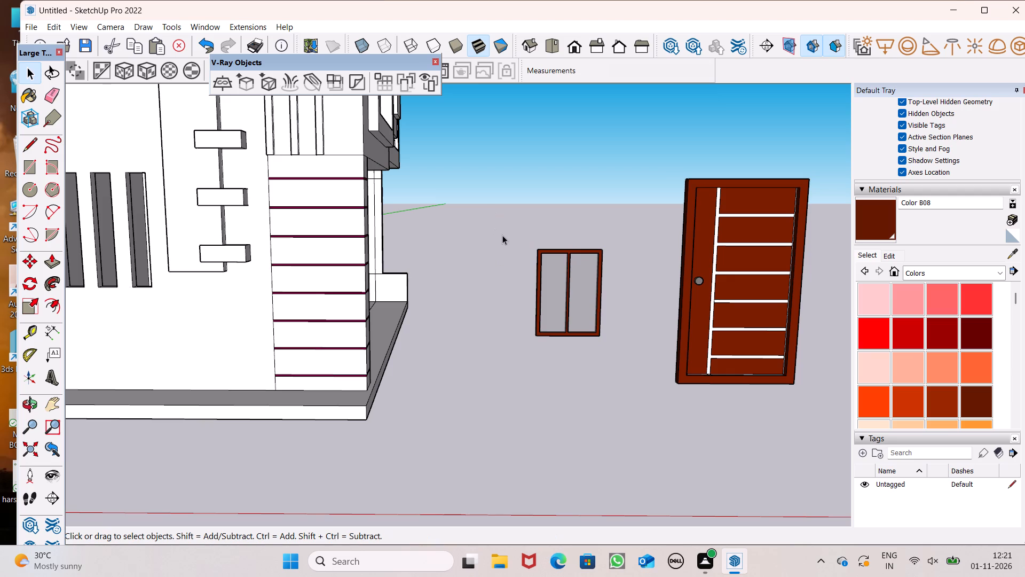
Move the grouped barred door from beside the house to the ground-floor door opening behind the balcony railing.
scroll(558, 258, down, 5)
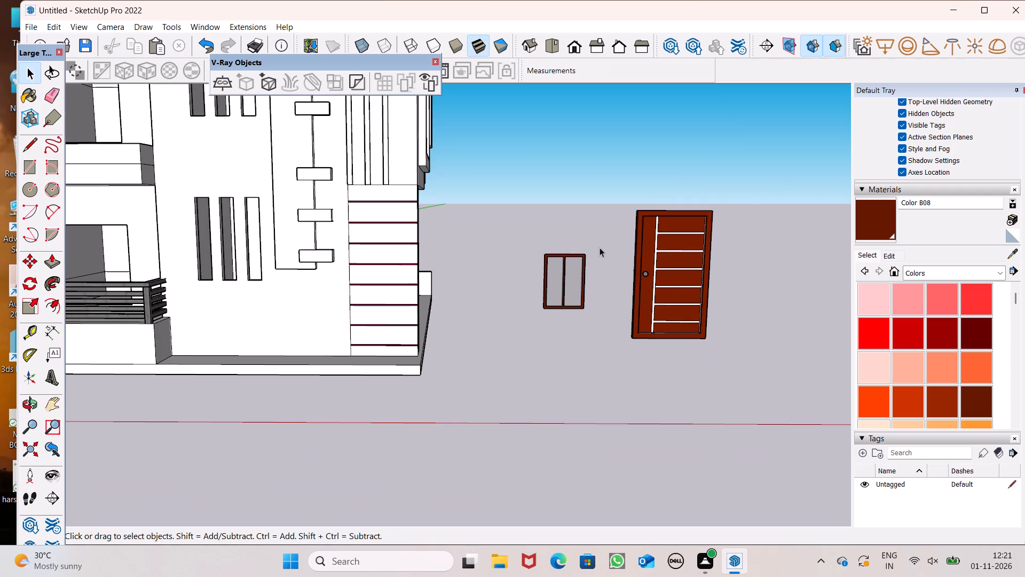
scroll(600, 247, down, 6)
middle_drag(596, 267, 596, 346)
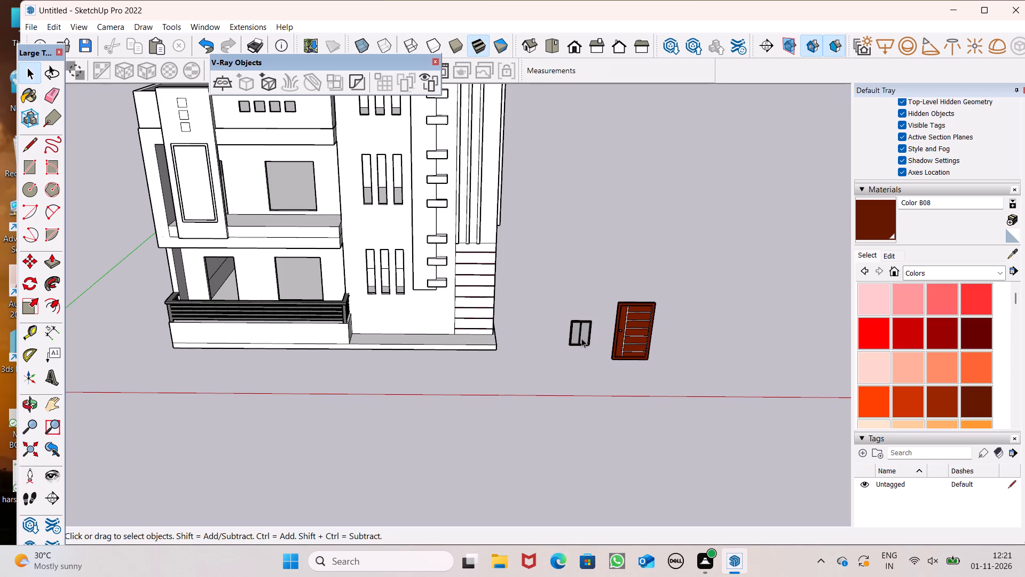
middle_drag(581, 338, 589, 318)
scroll(532, 239, down, 2)
scroll(577, 298, up, 1)
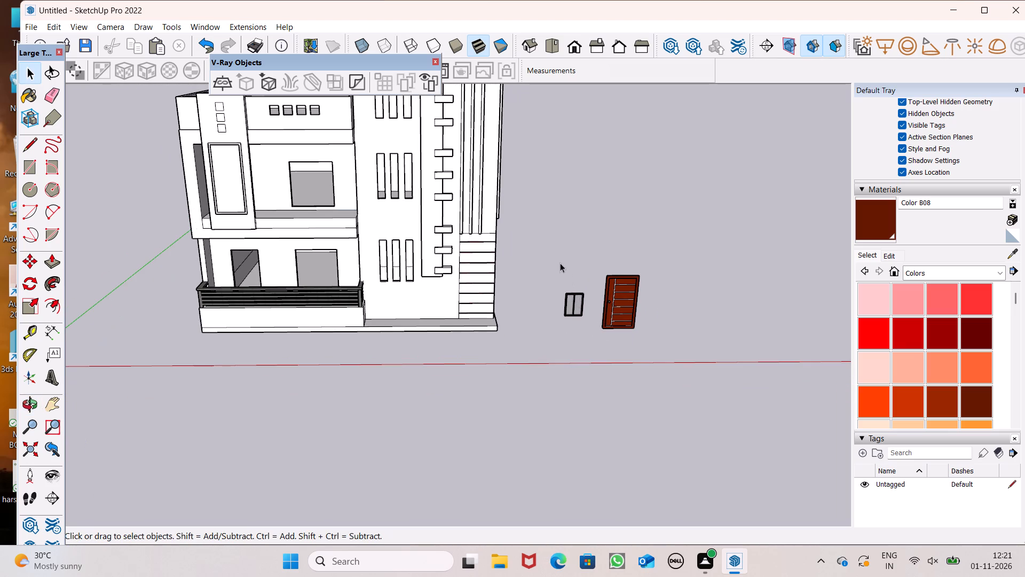
click(627, 308)
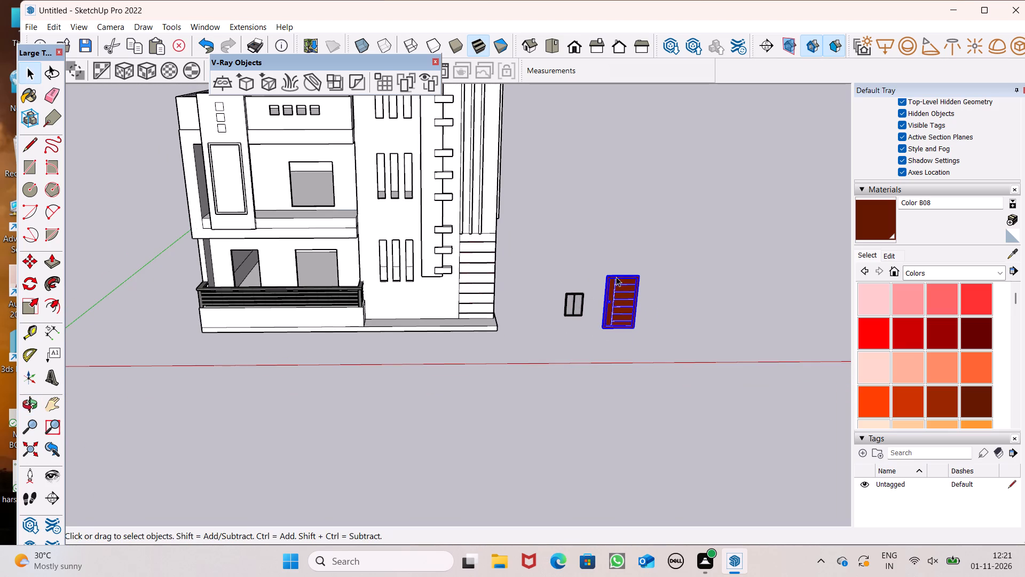
key(m)
key(Return)
drag(635, 329, 502, 306)
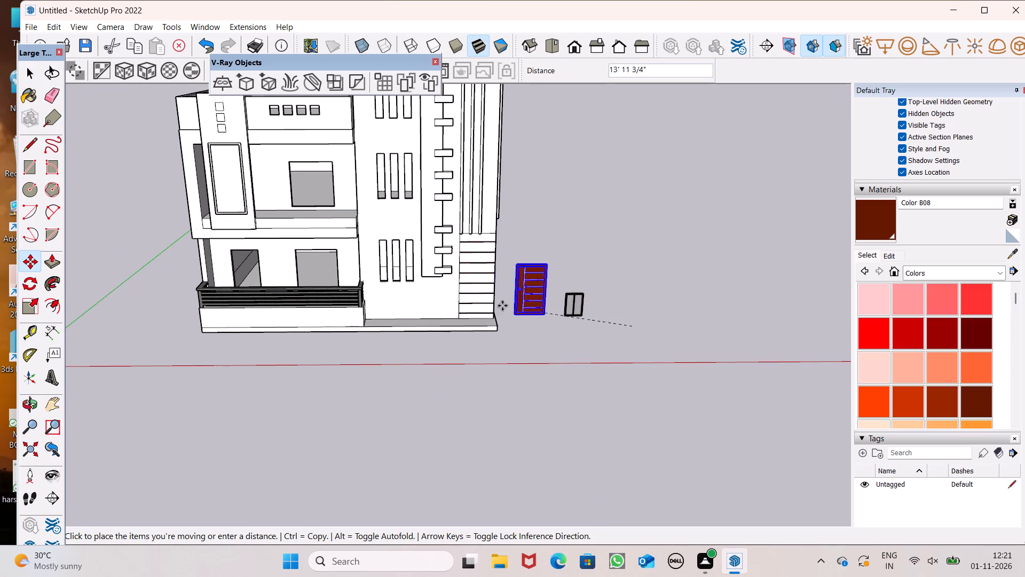
drag(502, 306, 260, 274)
Move the barred door about 3' 3 1/16" down by its bottom corner to fit it into the ground-floor door opening.
scroll(218, 261, up, 6)
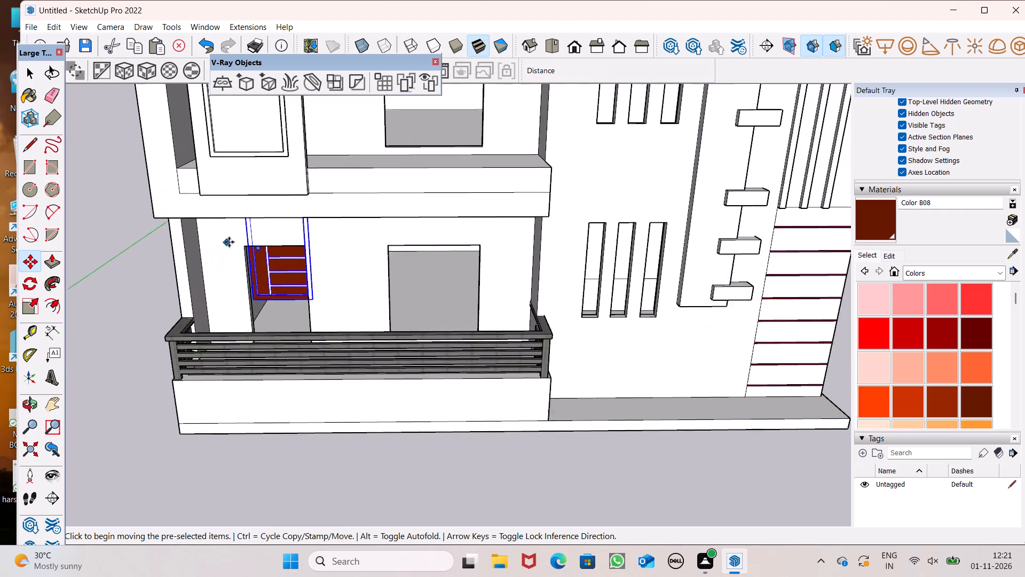
scroll(229, 242, up, 3)
middle_drag(353, 367, 313, 394)
scroll(279, 306, up, 5)
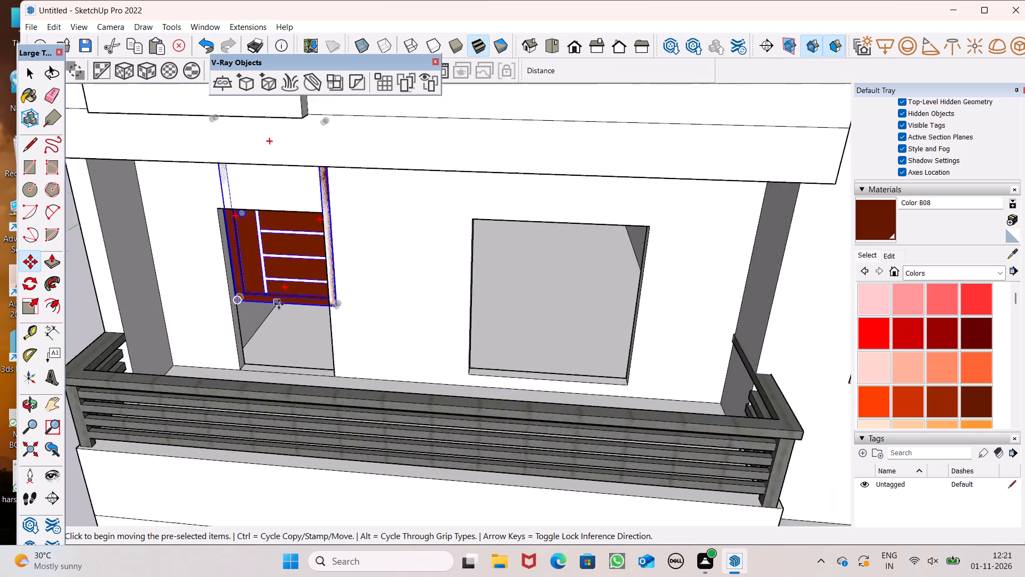
scroll(306, 255, down, 2)
middle_drag(294, 337, 294, 380)
scroll(293, 379, up, 4)
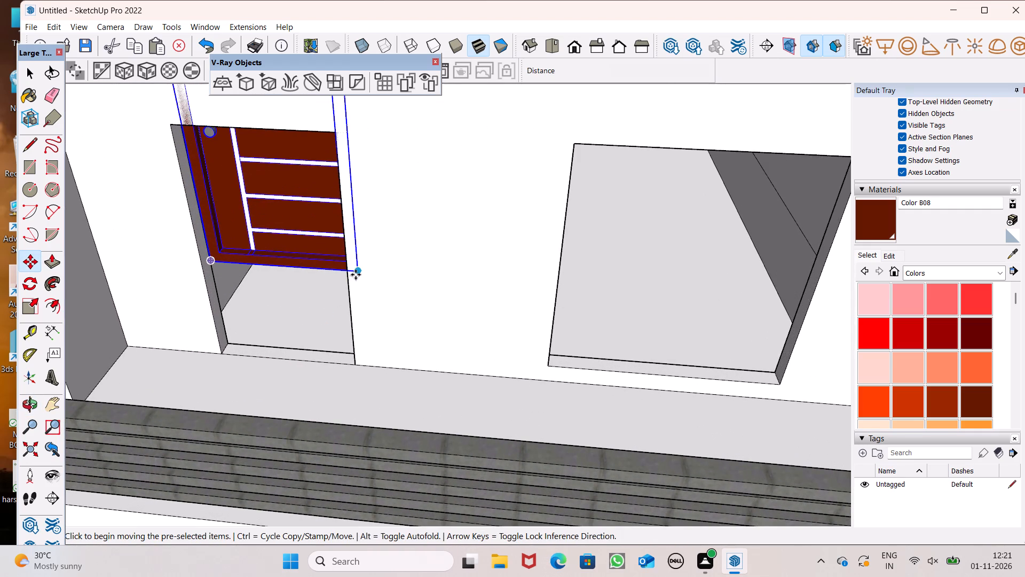
drag(361, 276, 354, 367)
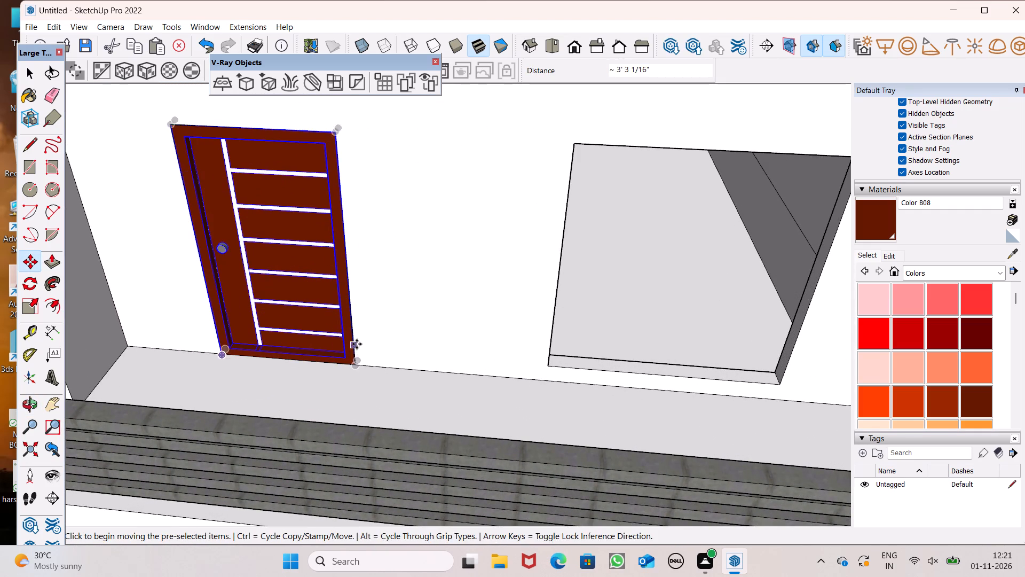
scroll(357, 344, down, 4)
middle_drag(352, 363, 388, 284)
scroll(385, 281, down, 3)
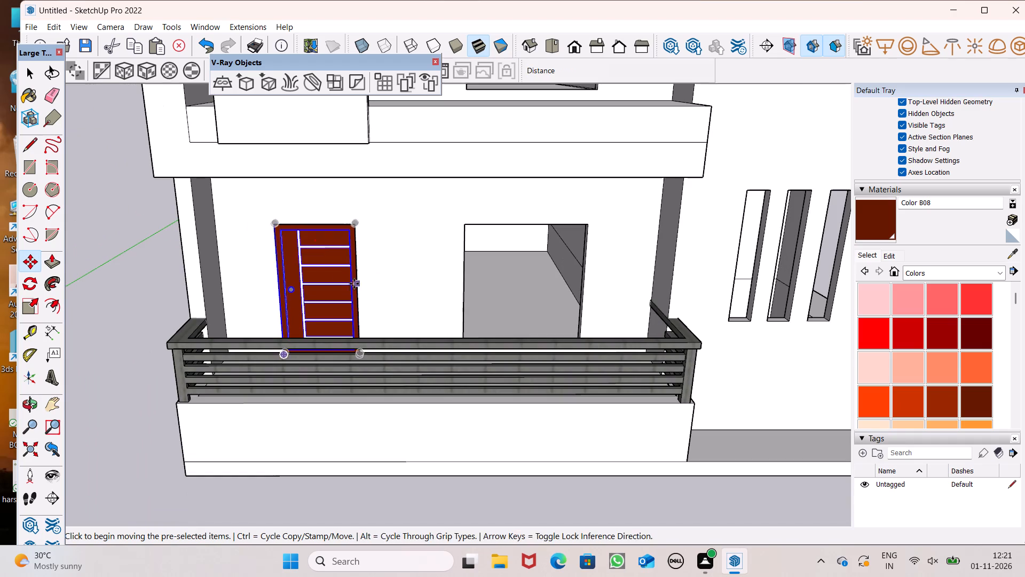
key(space)
click(139, 222)
scroll(442, 286, up, 5)
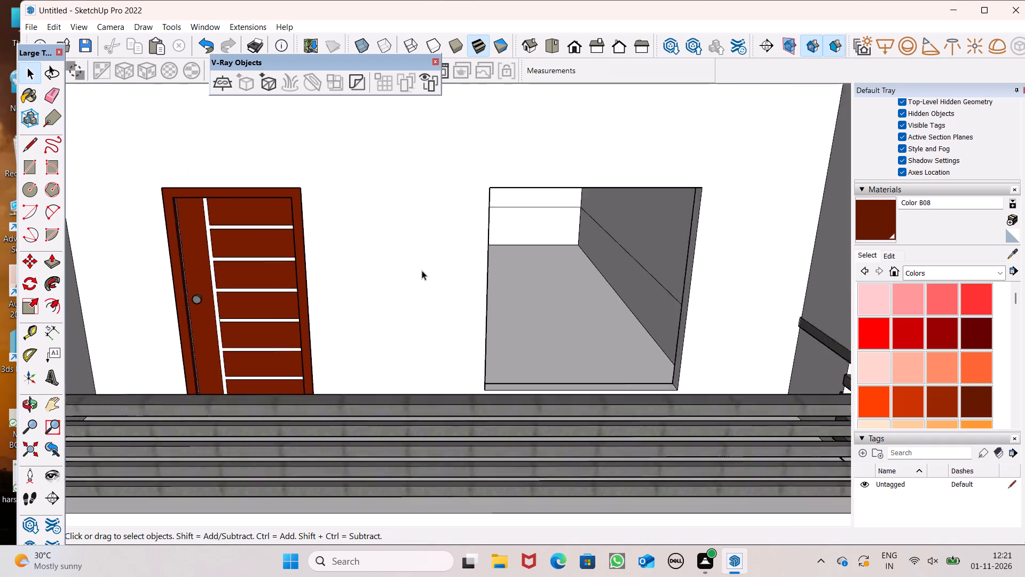
Copy the barred door from the ground-floor opening straight up into the first-floor door opening behind the balcony slab.
scroll(422, 270, up, 3)
scroll(423, 294, down, 3)
scroll(334, 264, down, 3)
middle_drag(333, 277, 360, 243)
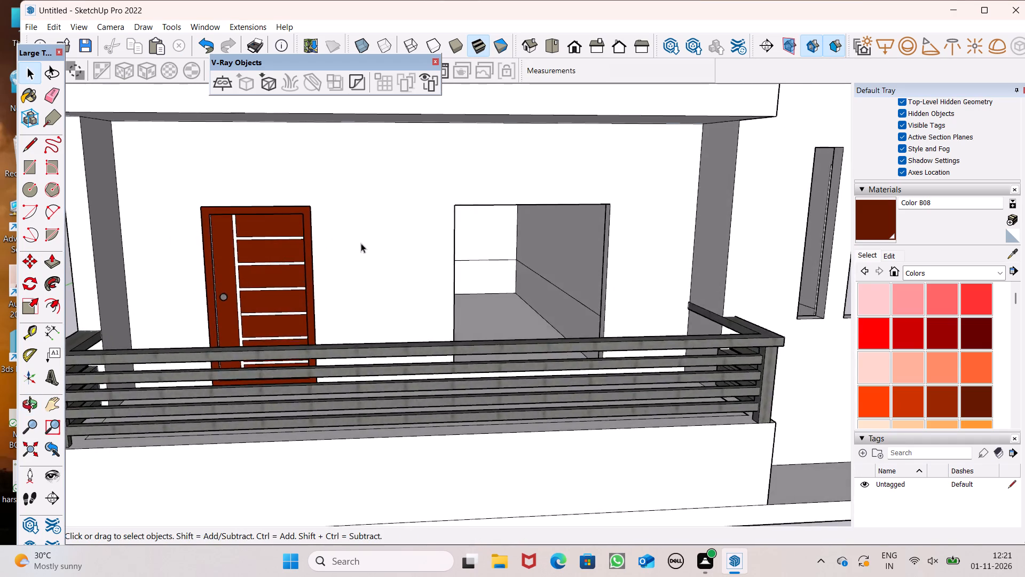
scroll(354, 324, down, 11)
middle_drag(344, 300, 122, 355)
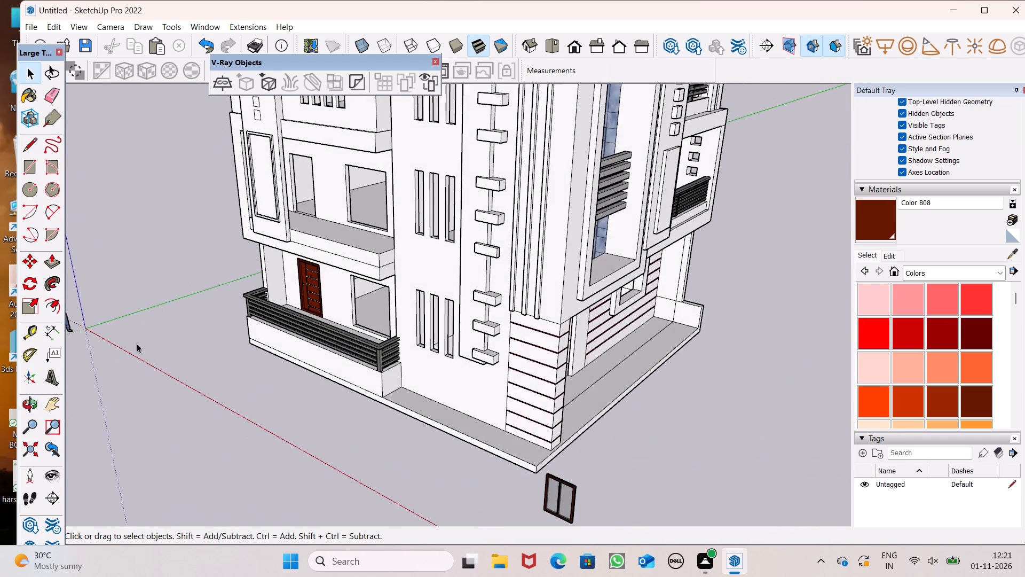
scroll(301, 291, up, 8)
click(333, 299)
scroll(417, 324, down, 6)
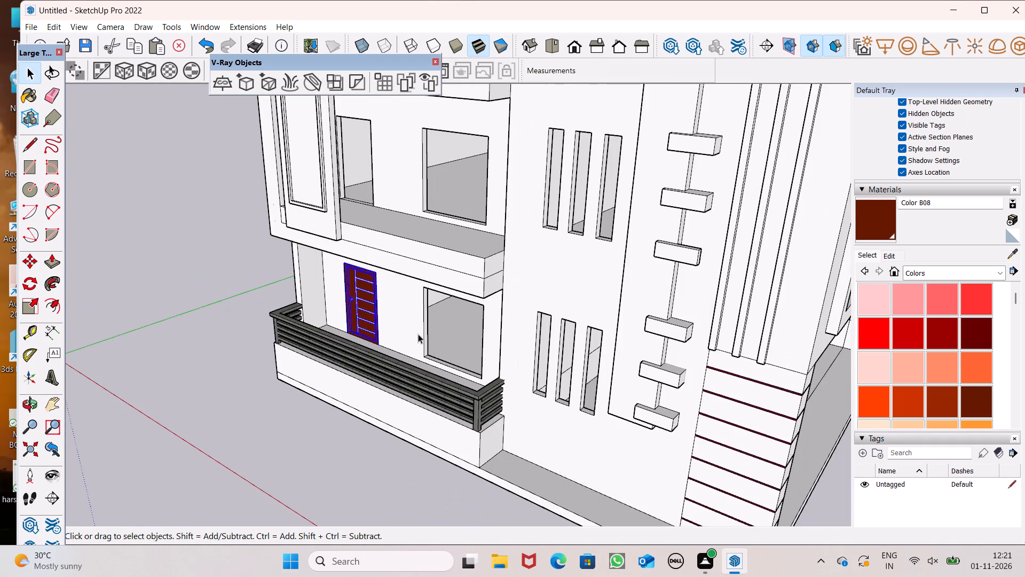
scroll(368, 143, up, 6)
scroll(383, 175, down, 6)
key(m)
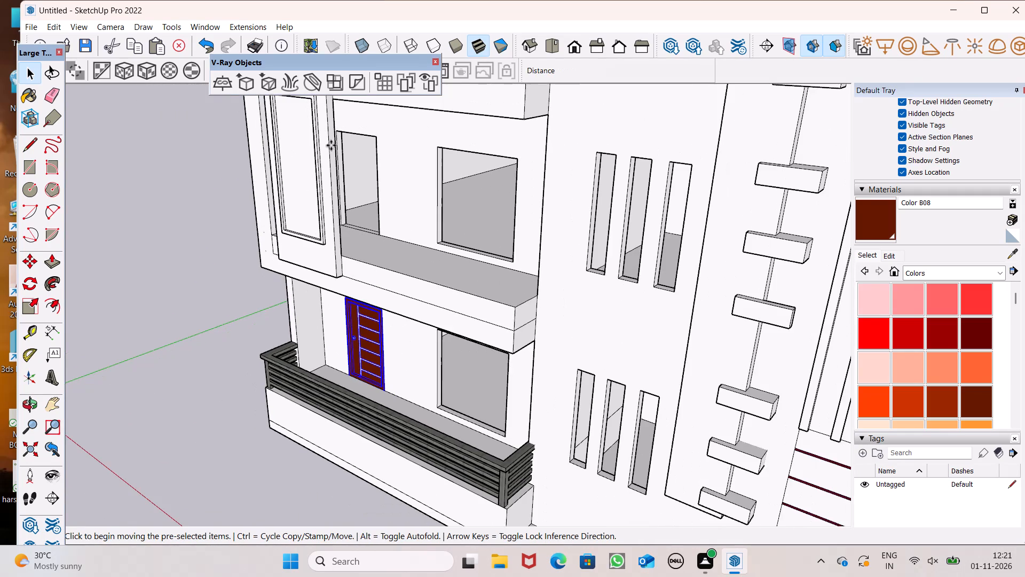
key(Return)
scroll(334, 259, down, 3)
scroll(335, 176, up, 6)
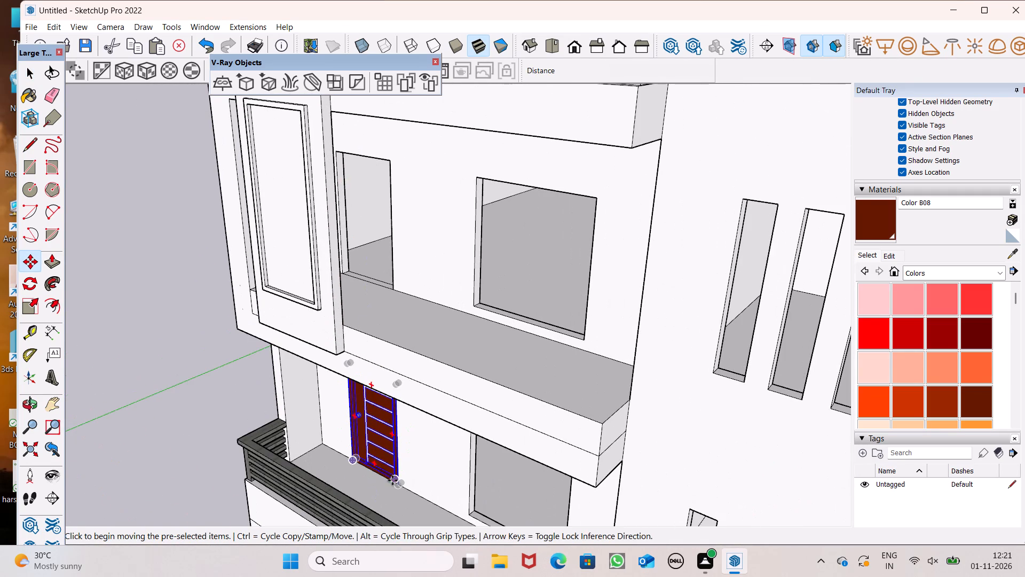
scroll(390, 286, down, 2)
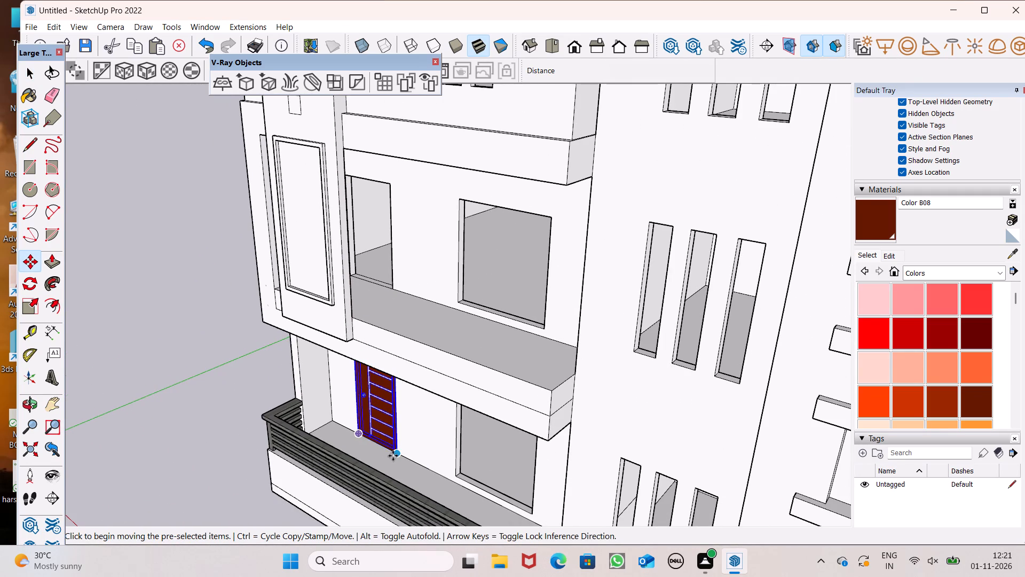
drag(398, 455, 403, 285)
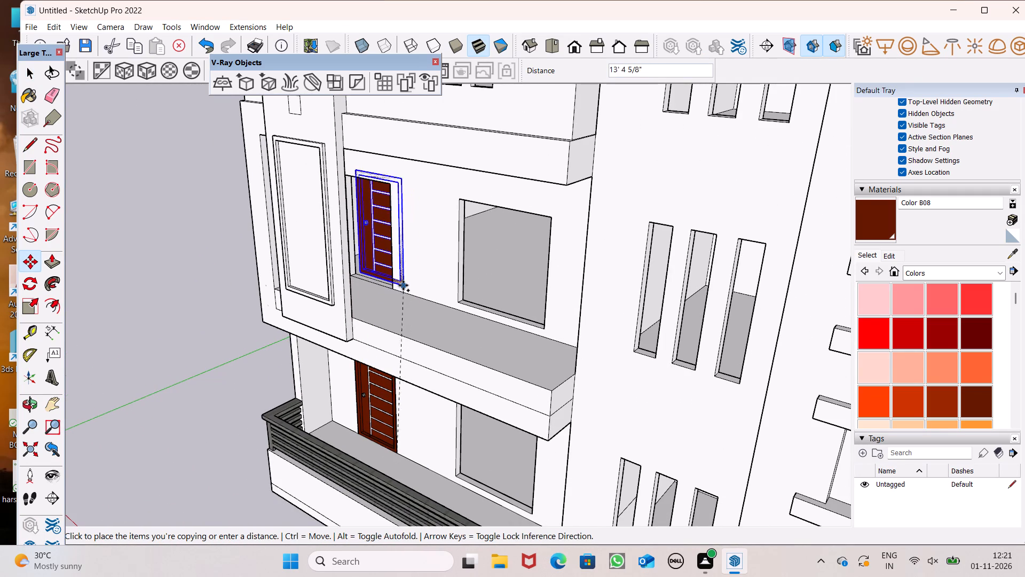
drag(403, 285, 397, 290)
key(space)
click(138, 197)
scroll(136, 196, down, 2)
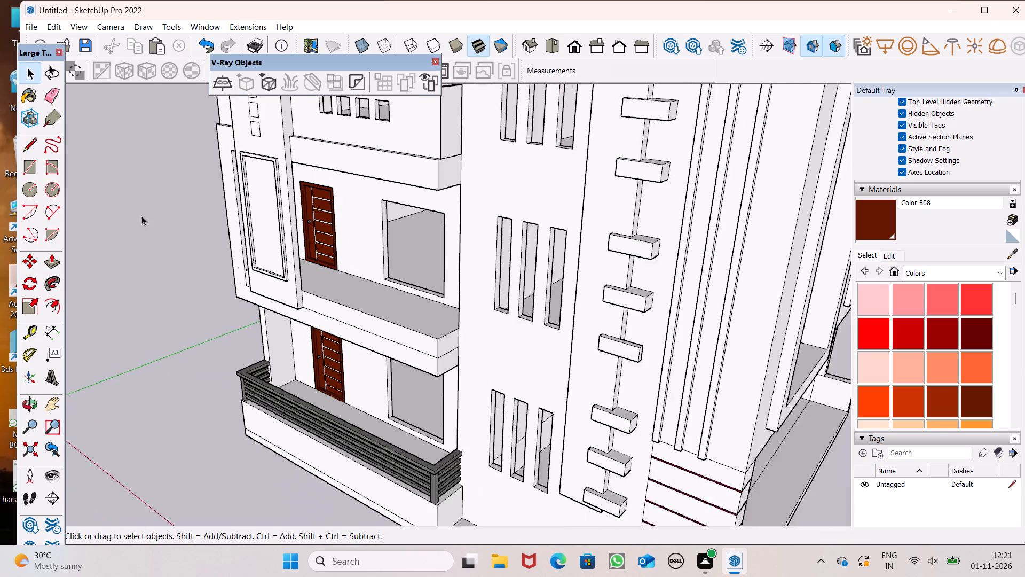
Move the grouped glass window about 38' 5 3/8" from beside the house into a lower corner of the first-floor window opening.
scroll(141, 216, down, 2)
middle_drag(215, 315, 298, 258)
scroll(279, 214, down, 6)
scroll(295, 260, down, 4)
middle_drag(314, 373, 364, 385)
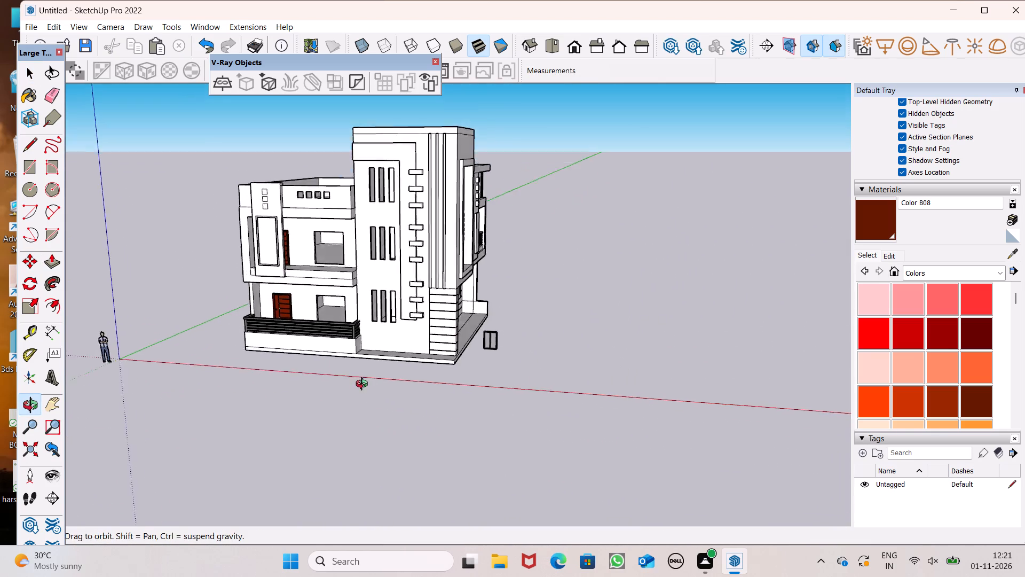
middle_drag(364, 385, 390, 401)
scroll(529, 386, up, 4)
click(498, 335)
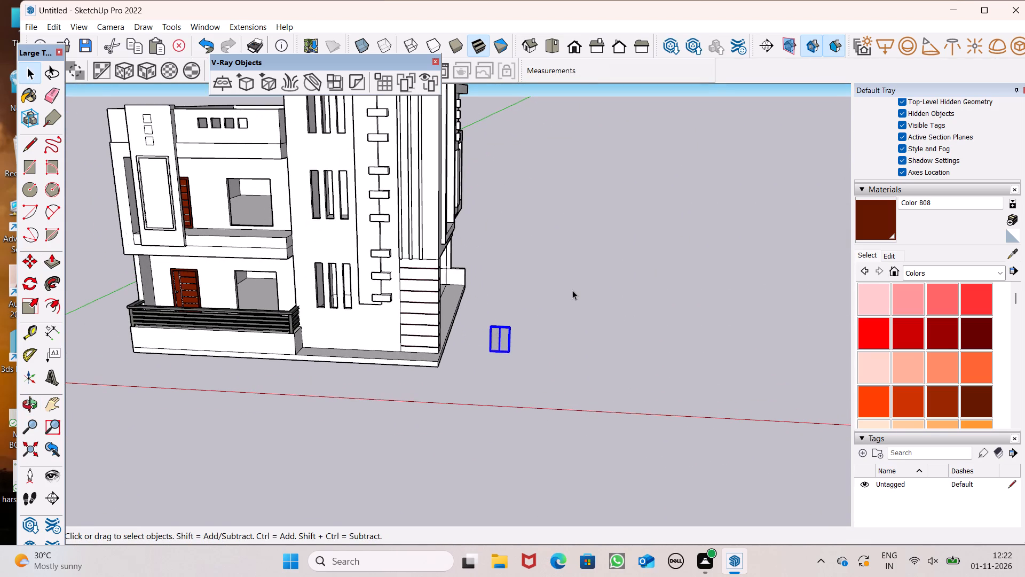
key(m)
key(shift+Return)
drag(508, 354, 464, 341)
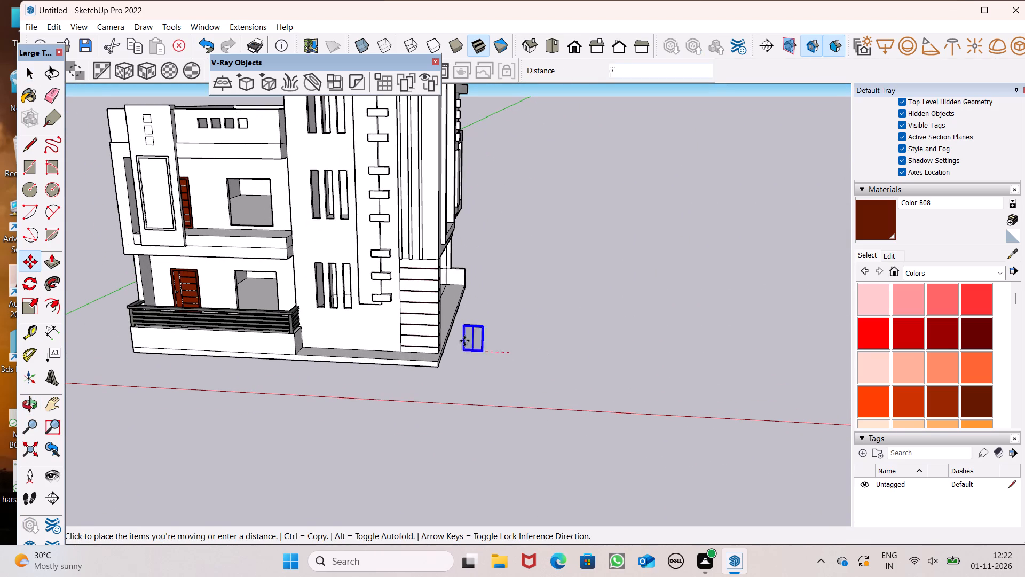
drag(464, 341, 271, 227)
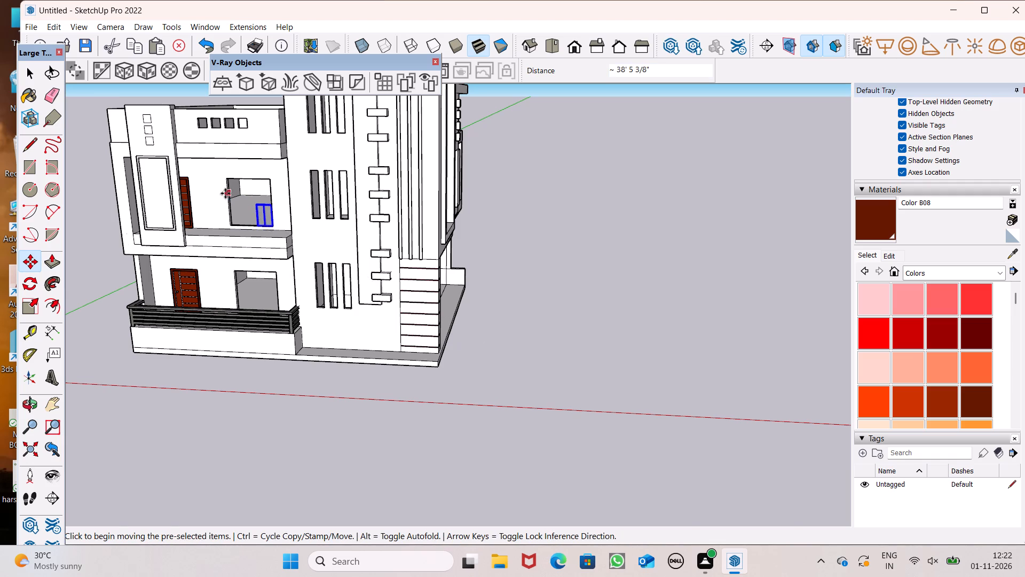
Scale the glass window to 2.81 in depth and stretch its width and height to fill the first-floor window opening.
scroll(225, 193, up, 10)
middle_drag(255, 264, 384, 337)
scroll(387, 341, up, 5)
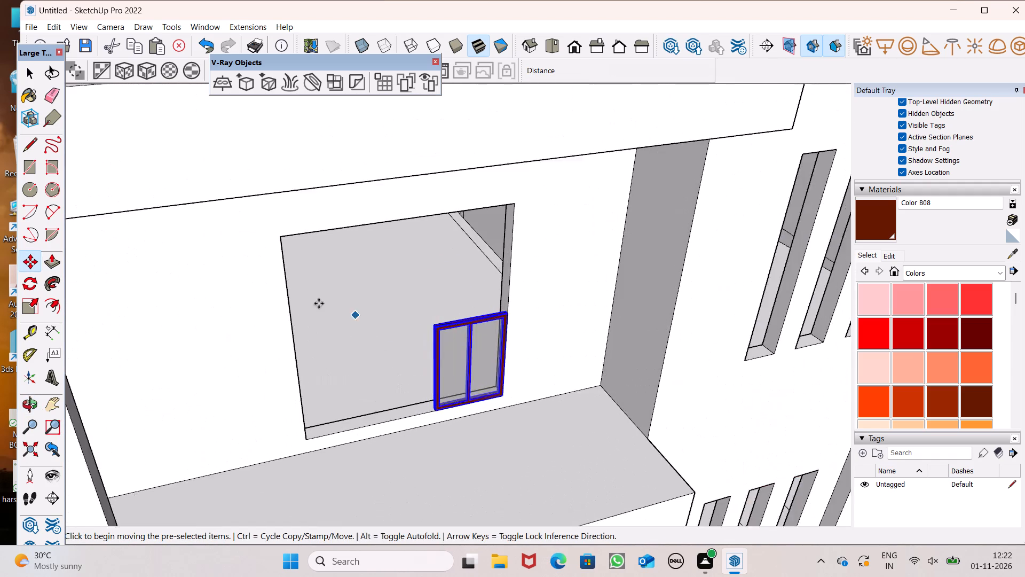
scroll(319, 303, up, 1)
click(21, 308)
middle_drag(431, 395, 451, 402)
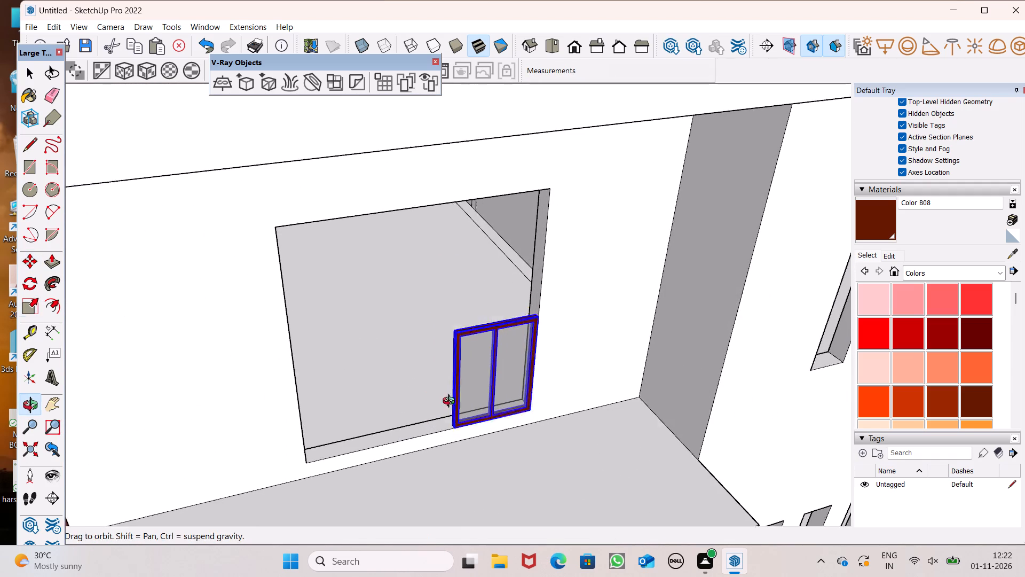
middle_drag(451, 402, 476, 406)
scroll(500, 406, up, 1)
drag(563, 376, 556, 373)
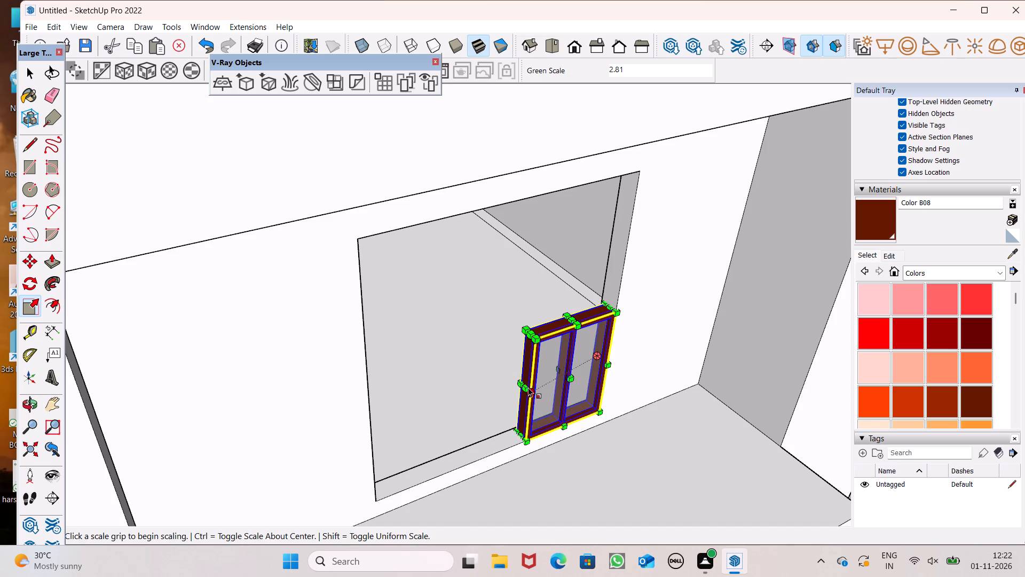
drag(524, 388, 371, 411)
drag(495, 344, 489, 326)
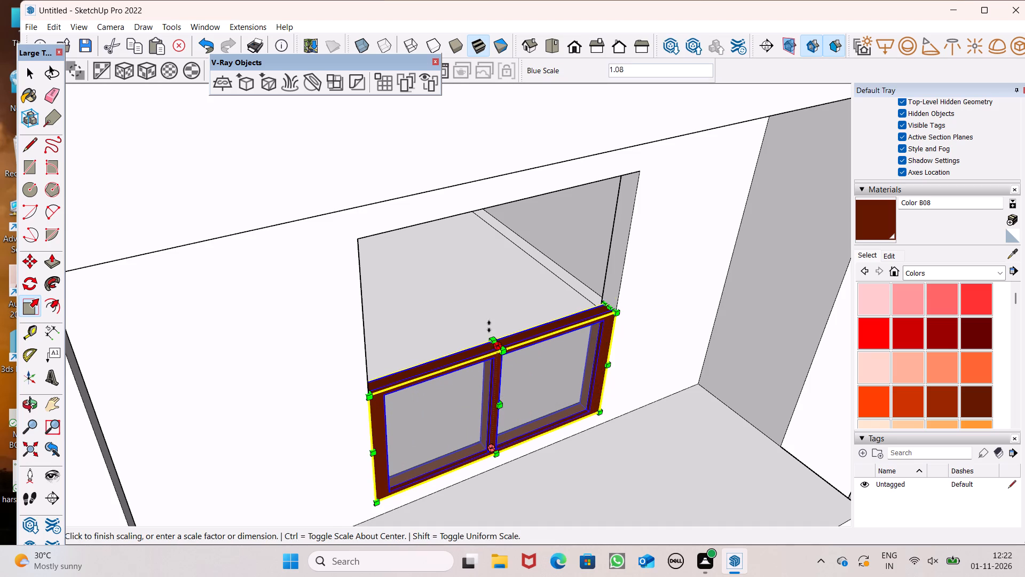
drag(489, 326, 468, 212)
scroll(425, 250, down, 6)
key(space)
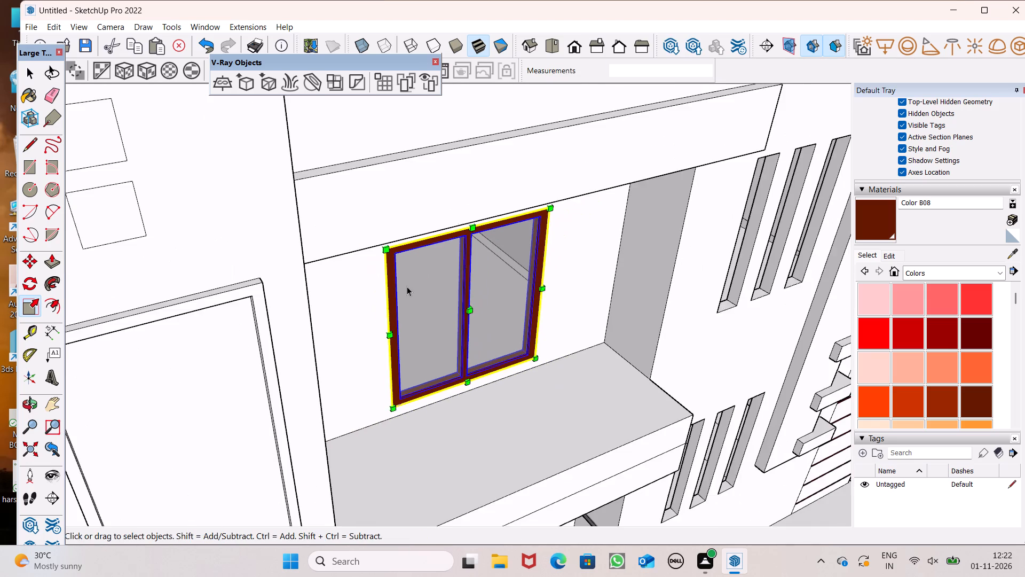
Copy the fitted first-floor glass window 12' 9 1/2" straight down into the ground-floor window opening.
scroll(390, 311, down, 6)
scroll(376, 252, down, 4)
middle_drag(405, 340, 320, 273)
scroll(296, 200, down, 5)
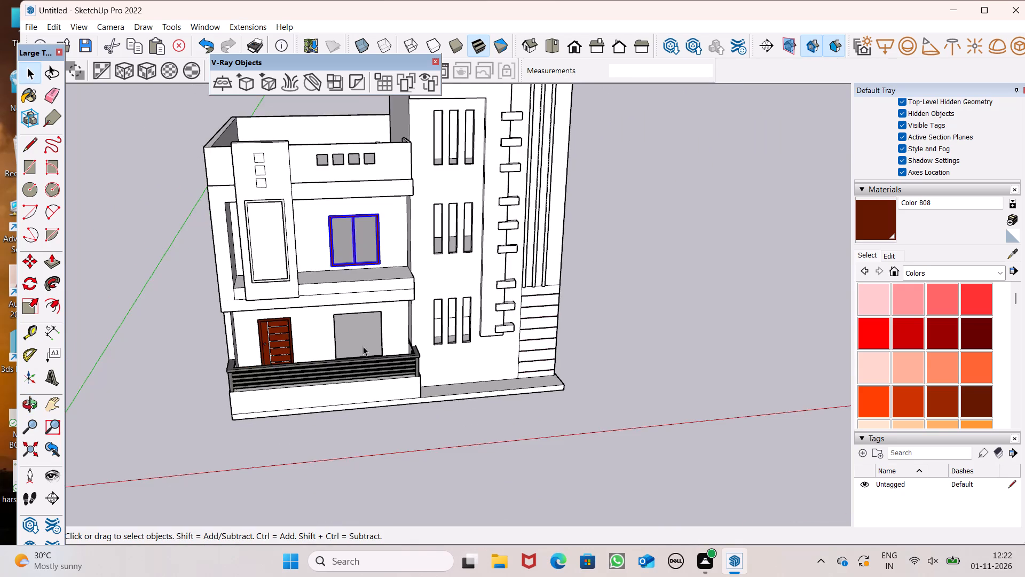
middle_drag(363, 347, 327, 338)
key(m)
key(Return)
scroll(307, 340, up, 5)
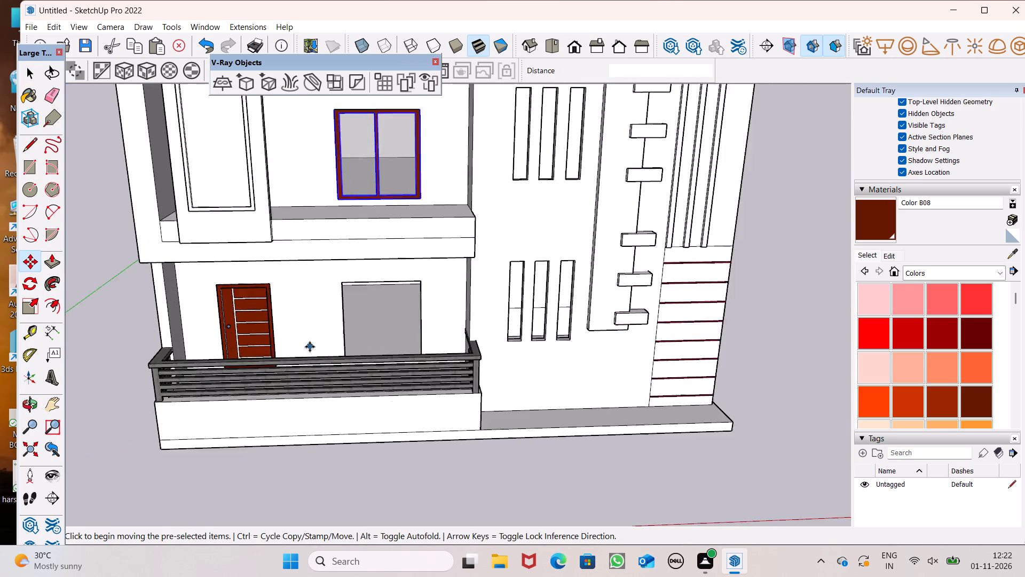
scroll(310, 347, up, 3)
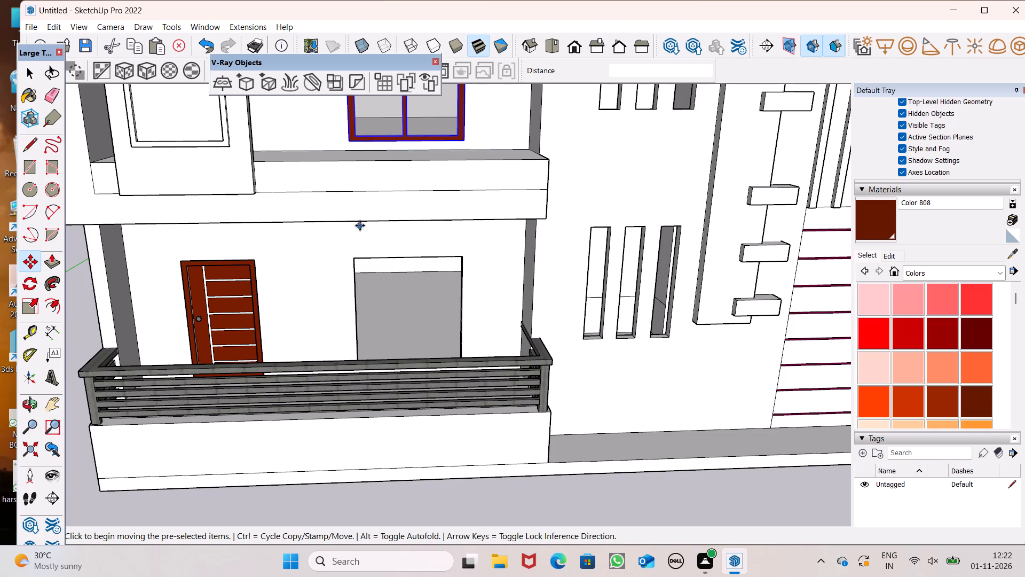
scroll(400, 251, down, 4)
middle_drag(379, 341, 374, 353)
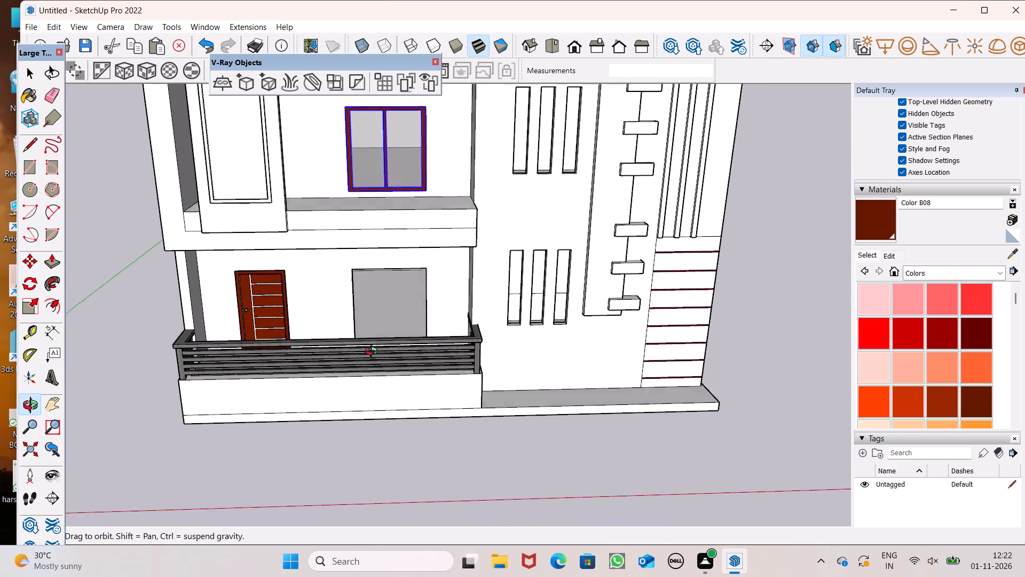
middle_drag(374, 353, 369, 401)
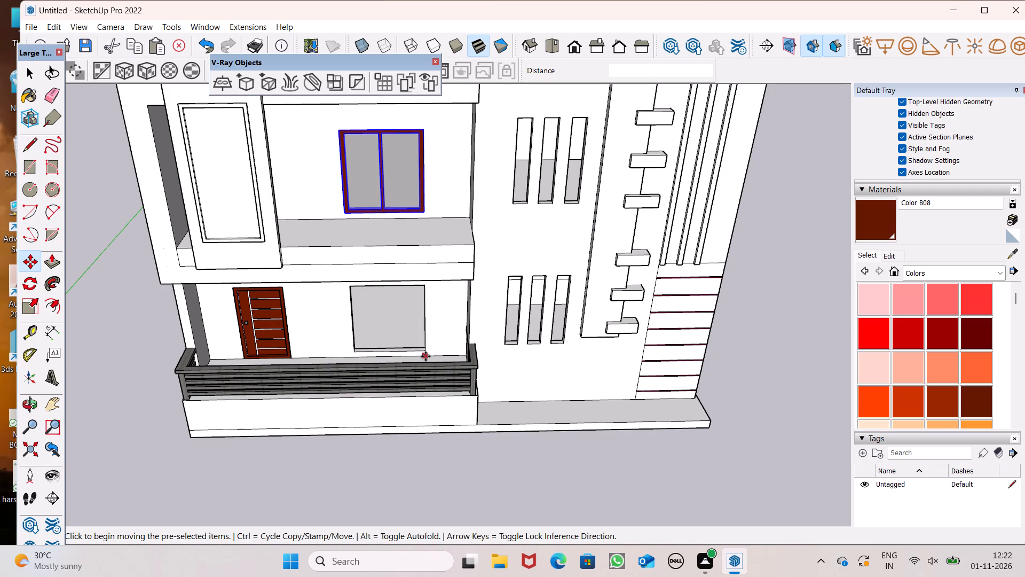
key(m)
key(Return)
scroll(445, 228, up, 3)
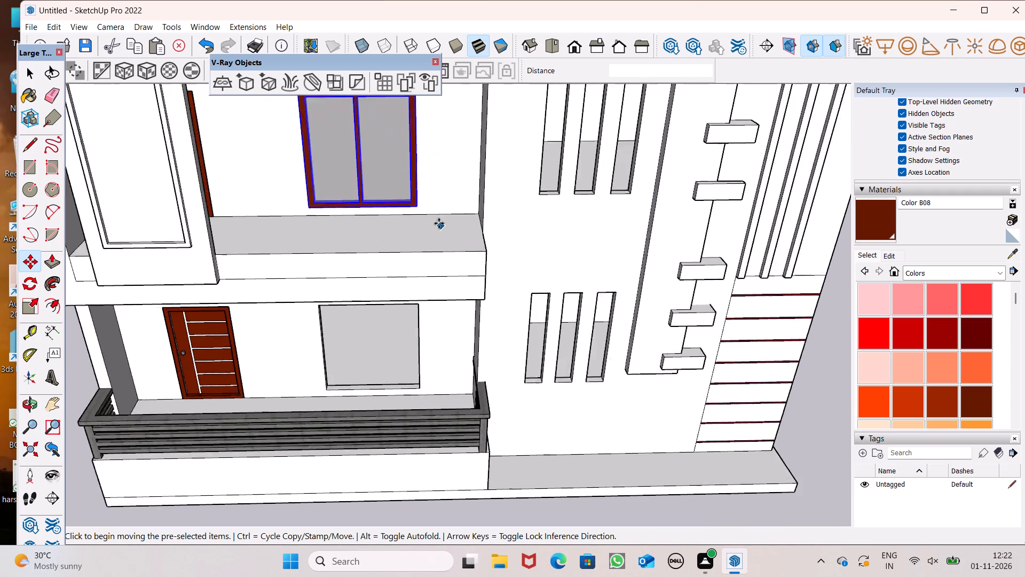
scroll(439, 223, up, 2)
scroll(504, 149, down, 5)
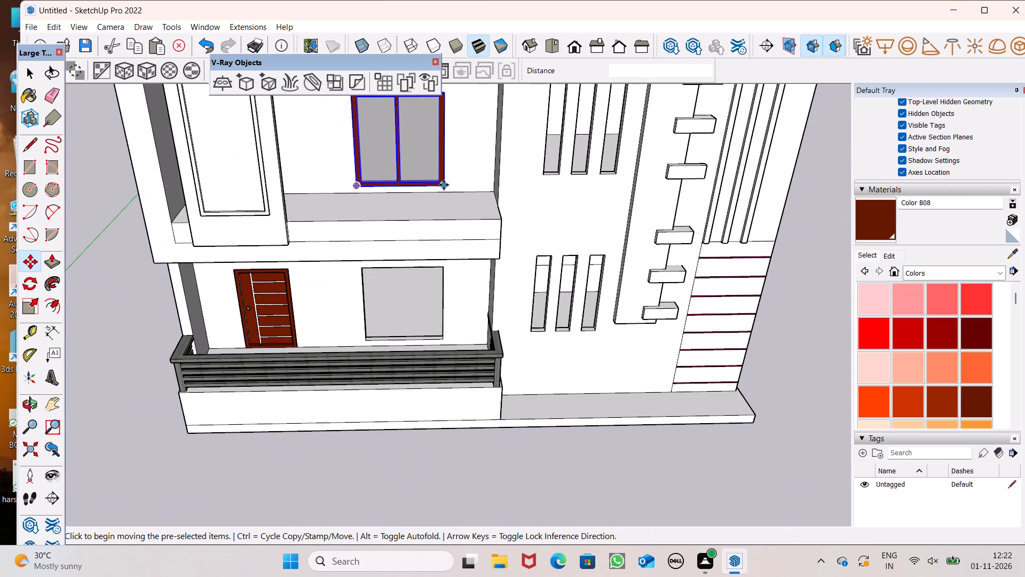
drag(444, 186, 450, 341)
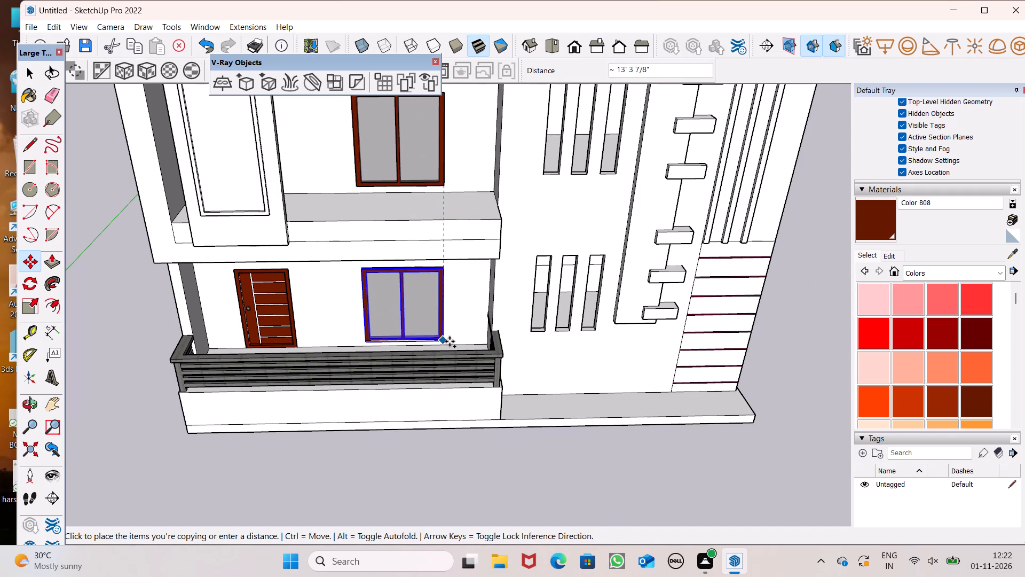
drag(450, 341, 447, 336)
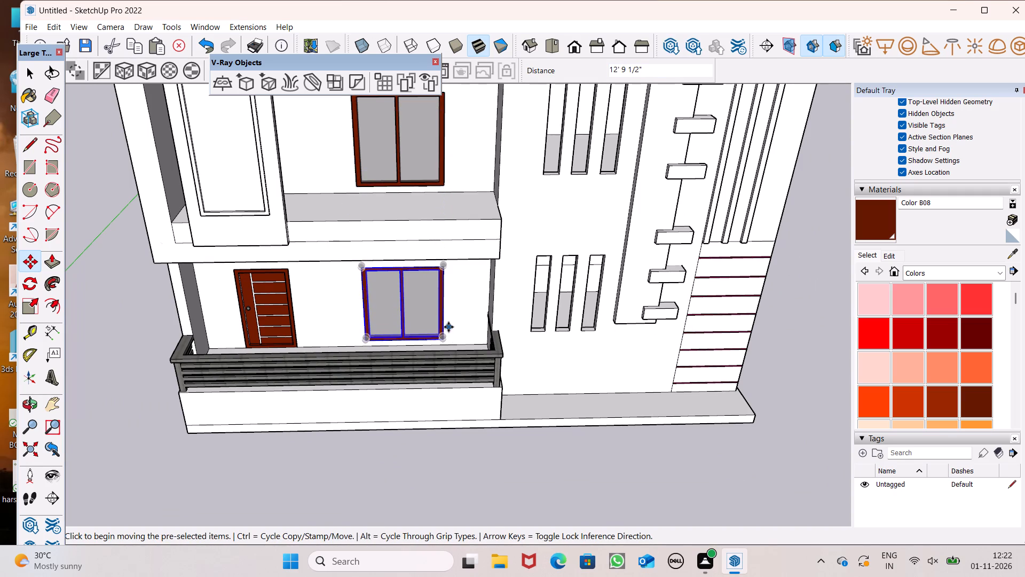
key(space)
Look over the facade with the fitted doors and windows and the adjoining facade with its remaining openings.
scroll(450, 328, down, 5)
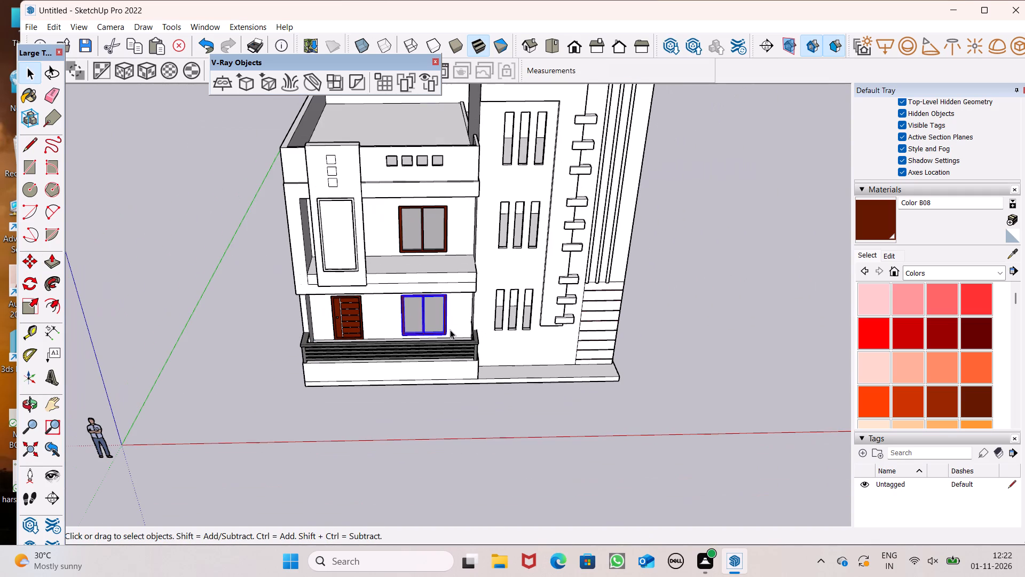
scroll(450, 330, down, 1)
click(679, 363)
scroll(475, 290, down, 3)
middle_drag(443, 293, 423, 217)
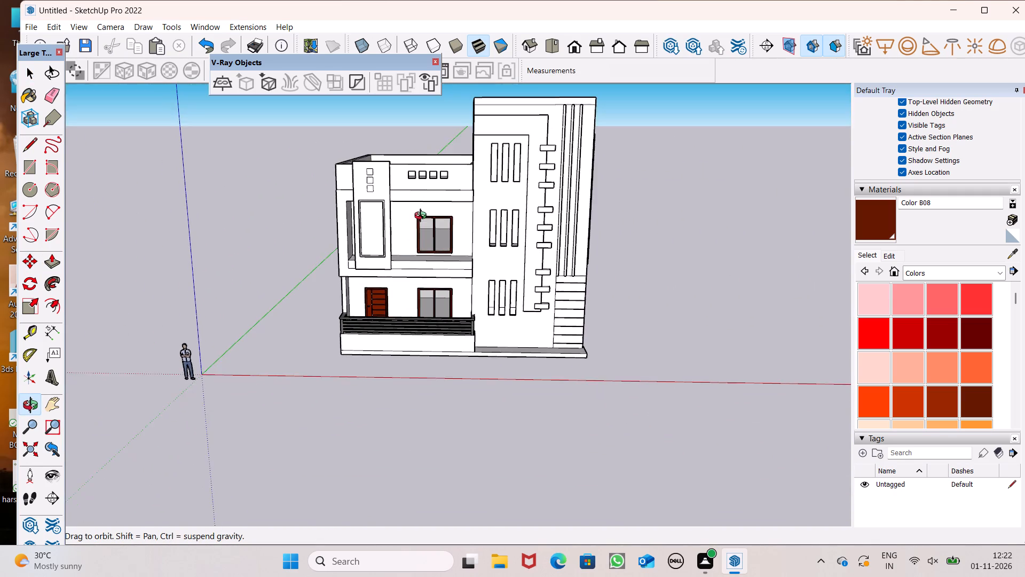
middle_drag(423, 217, 48, 249)
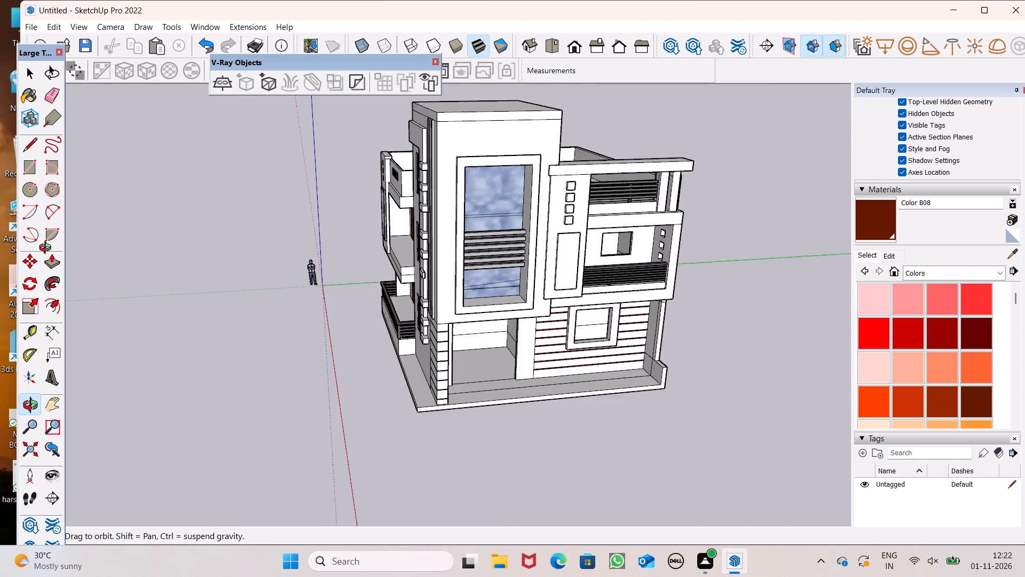
middle_drag(48, 249, 491, 247)
scroll(462, 274, down, 2)
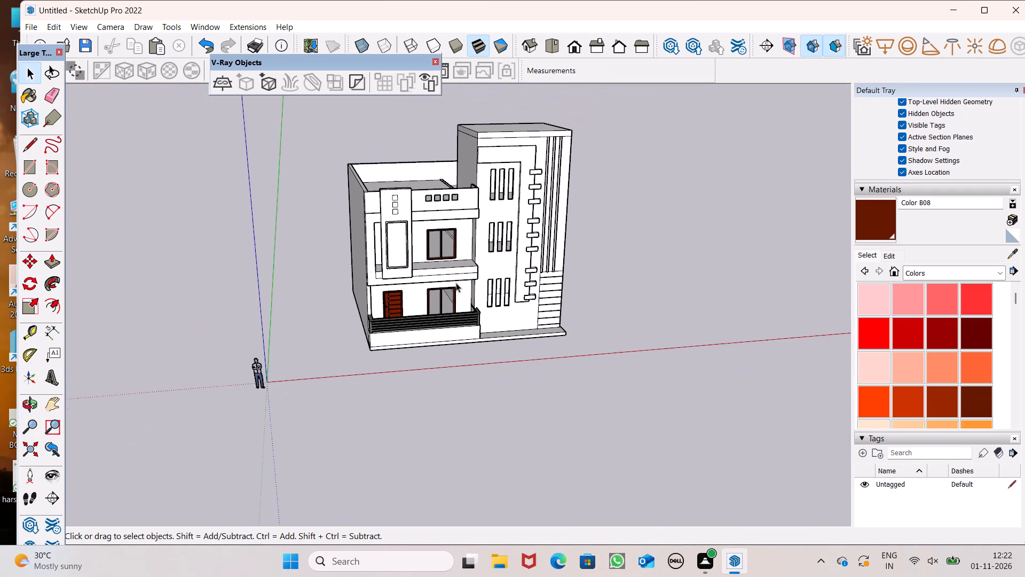
middle_drag(487, 333, 537, 380)
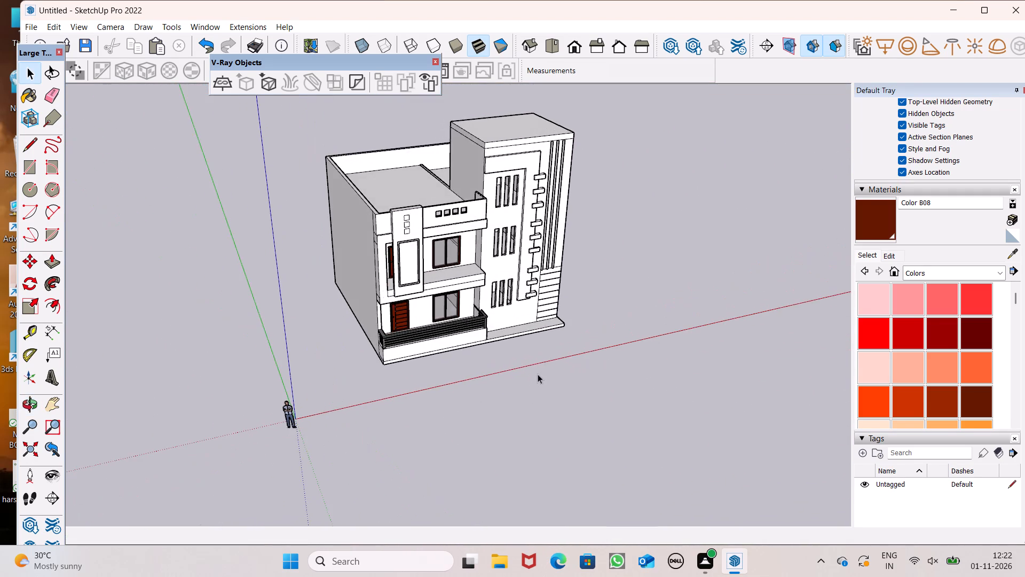
Copy the ground-floor glass window about 45' 2 15/16" out beside the house, near the adjoining facade with the tall glazing.
scroll(538, 355, up, 6)
click(382, 275)
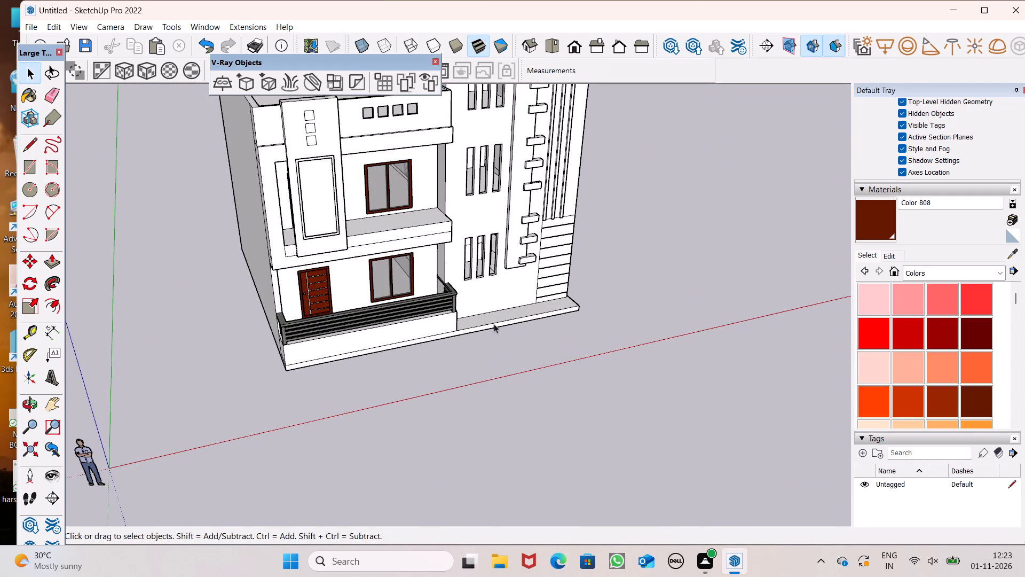
scroll(540, 348, up, 1)
middle_drag(541, 350, 450, 346)
key(m)
key(Return)
scroll(475, 331, down, 2)
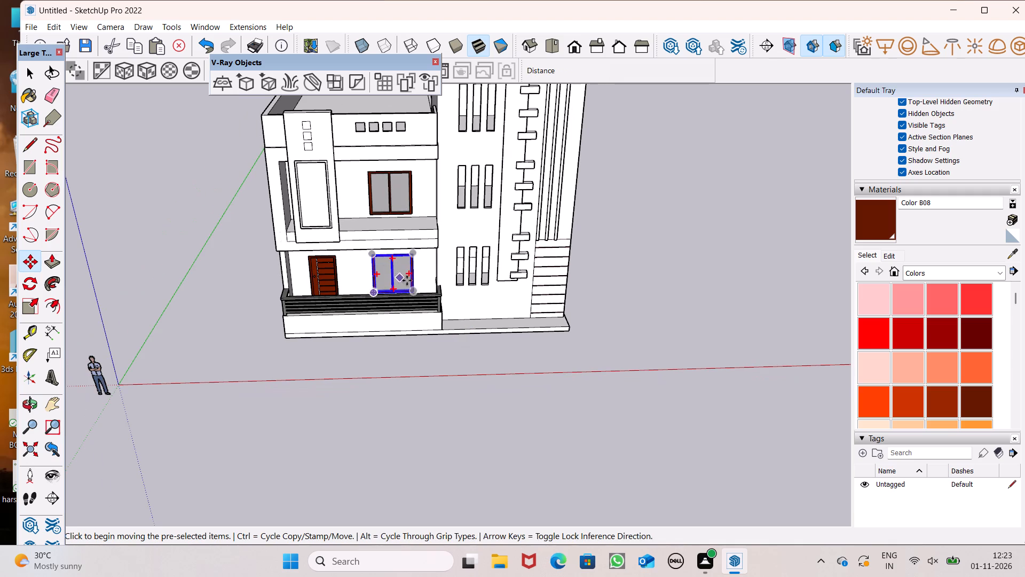
drag(415, 292, 679, 265)
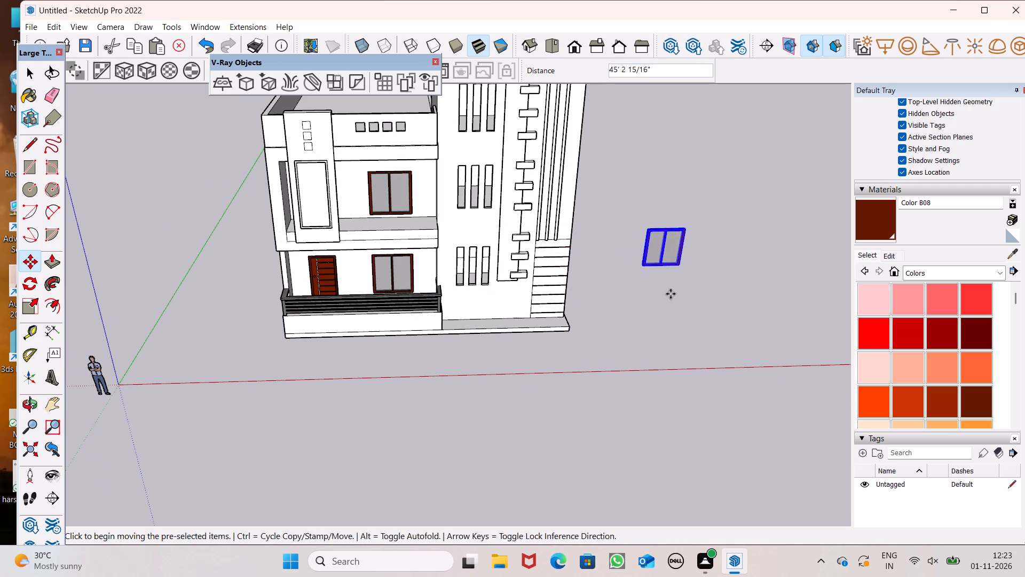
key(space)
middle_drag(673, 340, 347, 357)
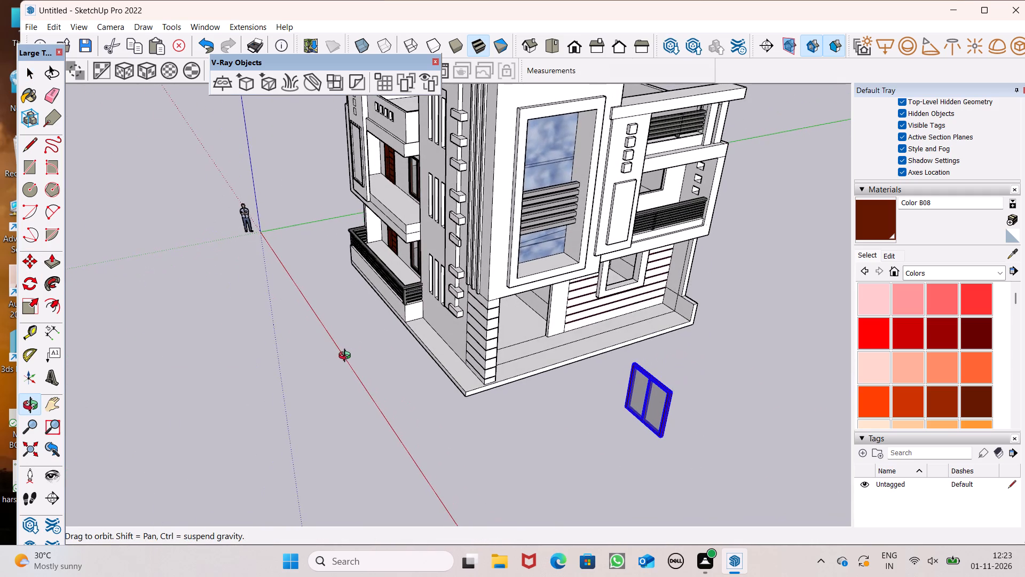
Copy the ground-floor barred door out beside the house, next to the free-standing glass window copy.
middle_drag(347, 357, 345, 353)
scroll(343, 355, down, 1)
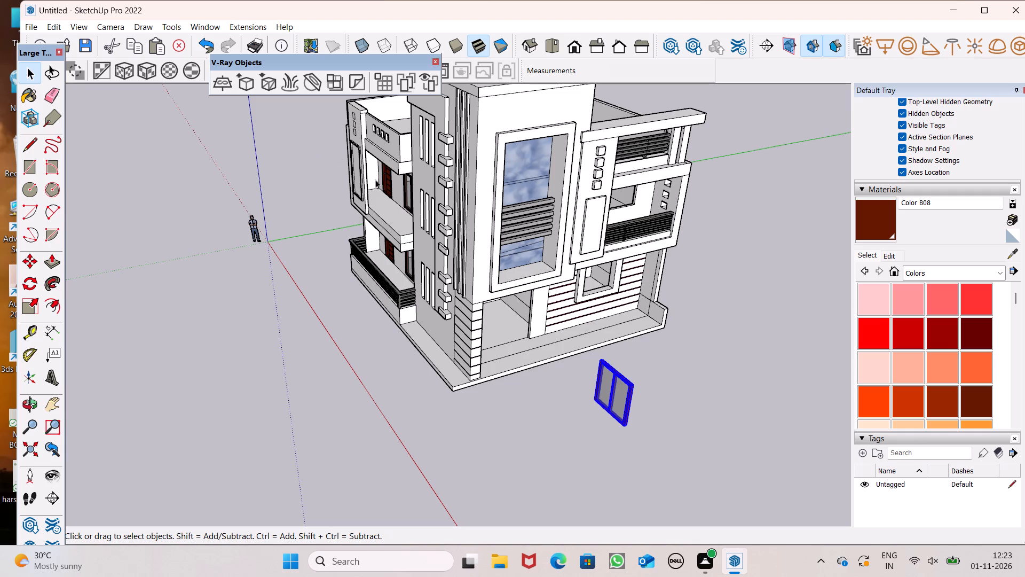
scroll(552, 317, down, 3)
middle_drag(600, 413, 548, 384)
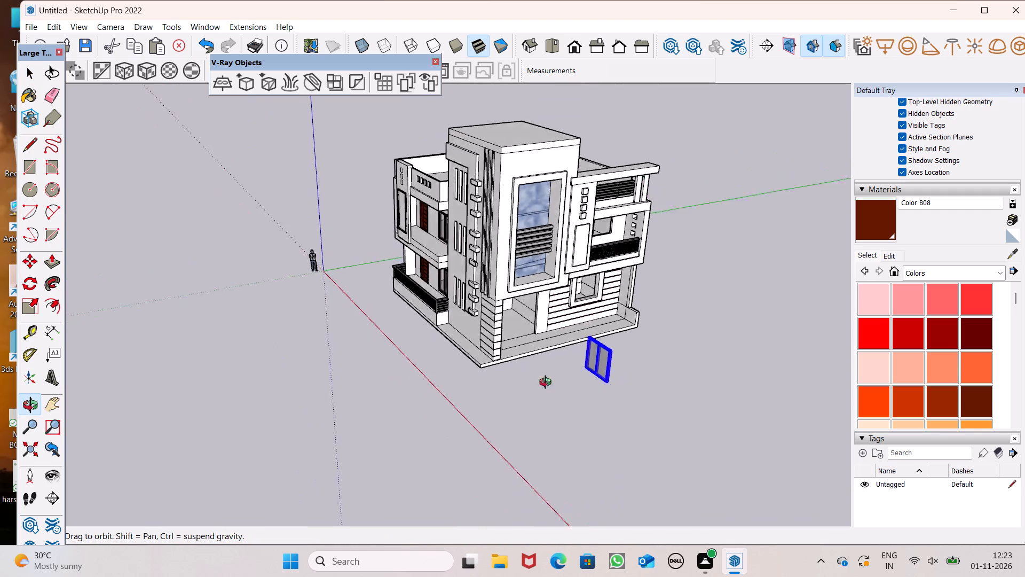
middle_drag(548, 384, 541, 332)
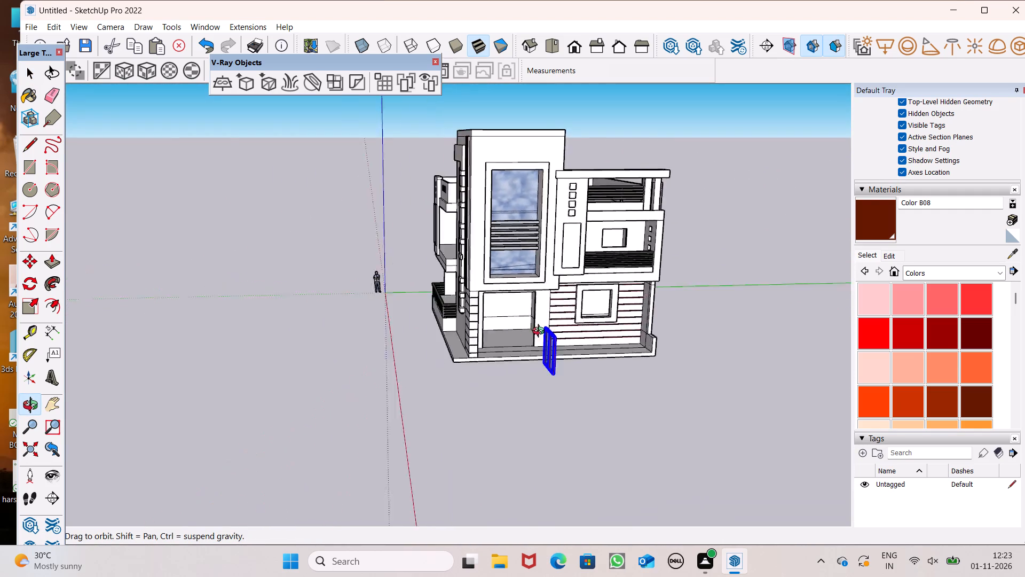
middle_drag(541, 332, 781, 332)
scroll(435, 325, up, 4)
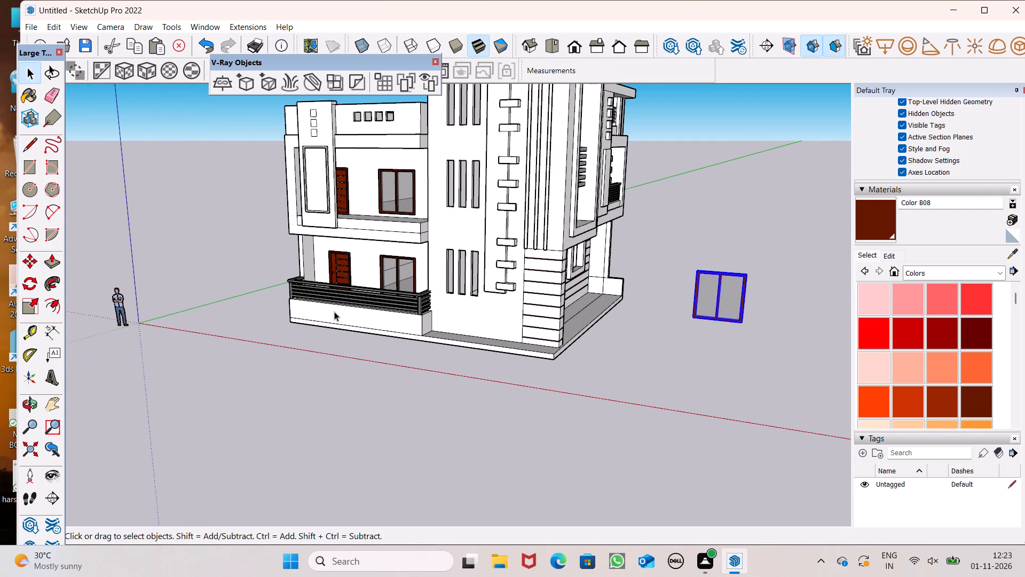
click(342, 268)
scroll(352, 309, down, 4)
key(m)
key(Return)
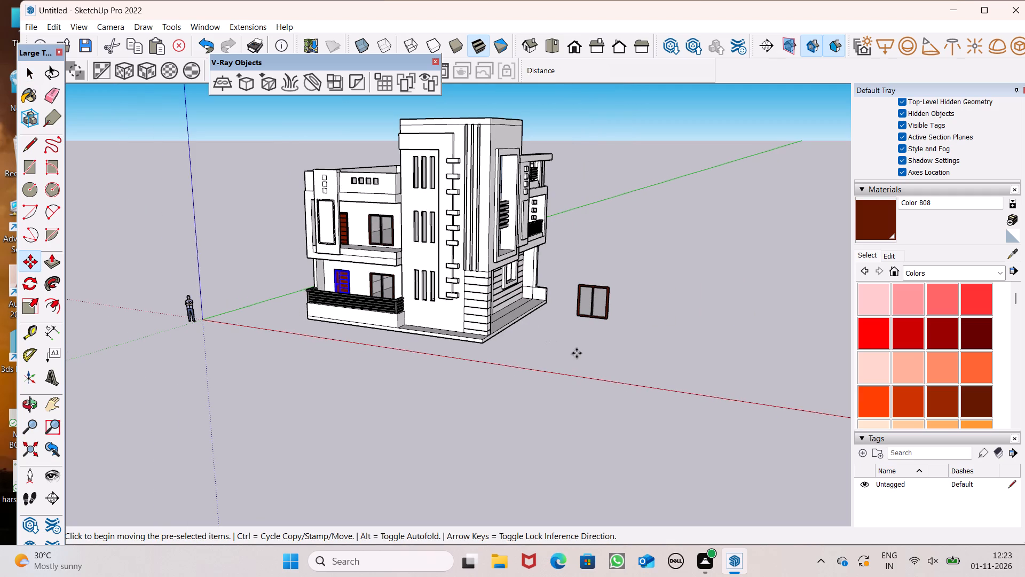
scroll(613, 329, up, 5)
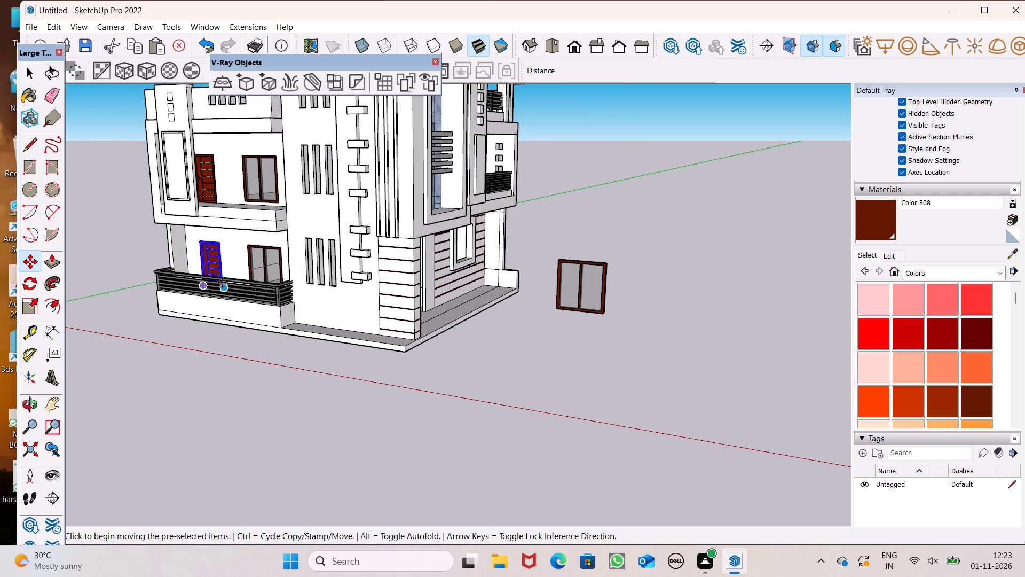
drag(225, 290, 665, 358)
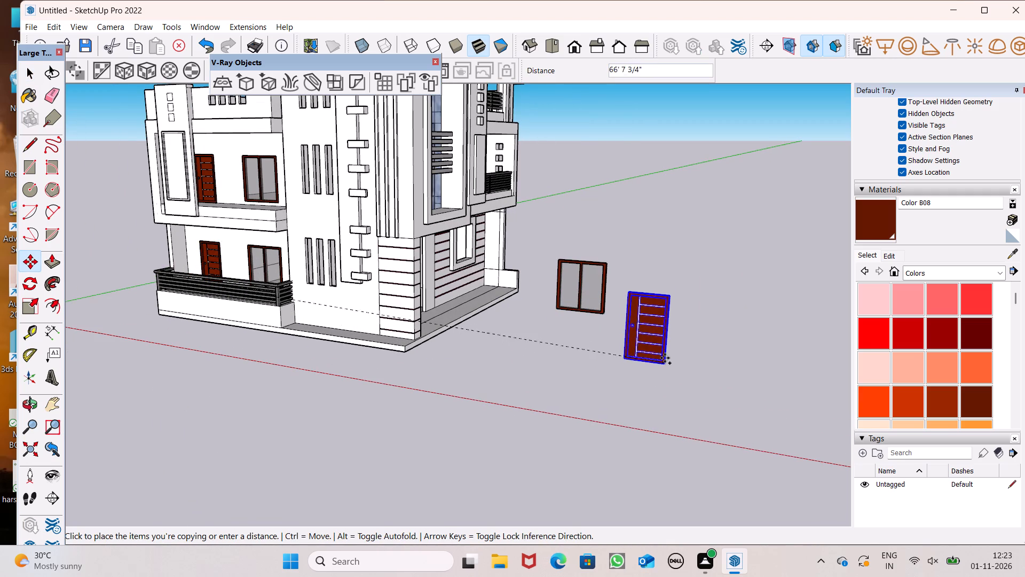
drag(665, 358, 529, 332)
key(space)
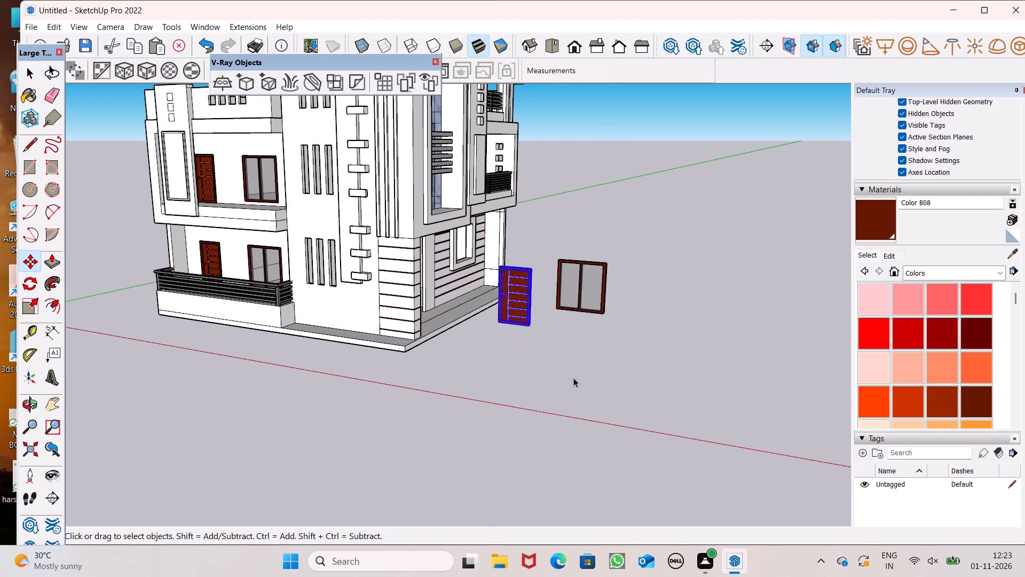
click(574, 377)
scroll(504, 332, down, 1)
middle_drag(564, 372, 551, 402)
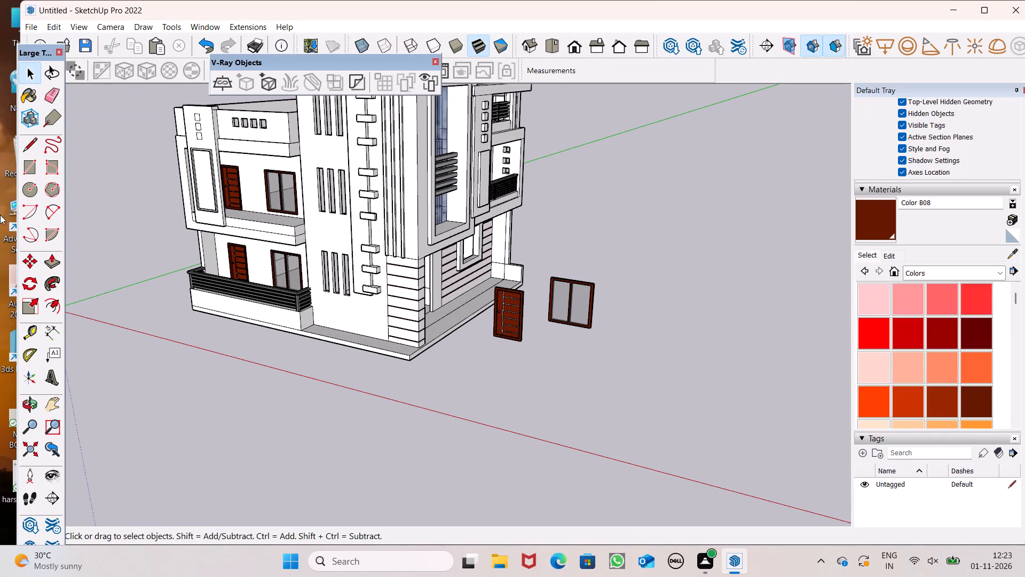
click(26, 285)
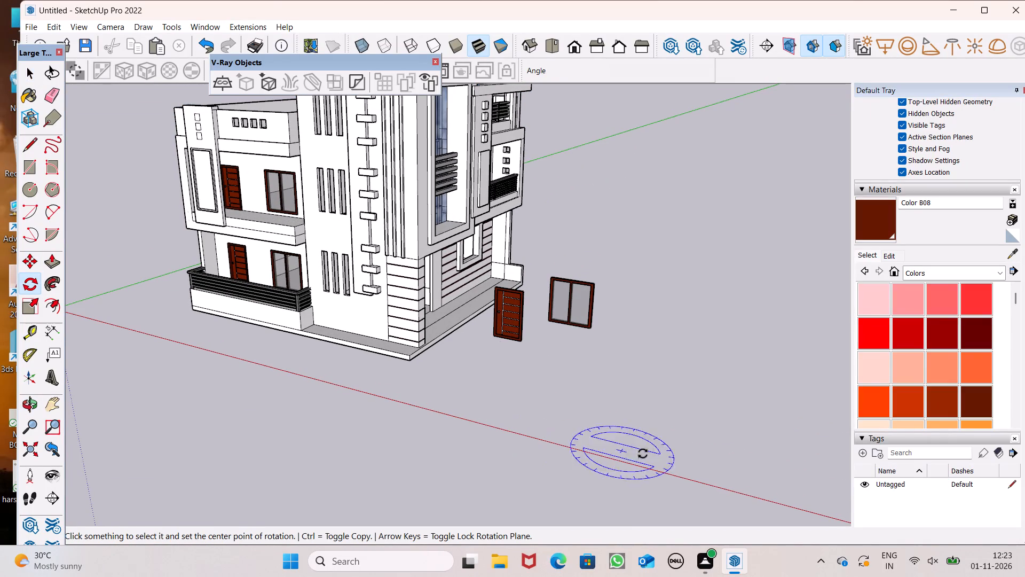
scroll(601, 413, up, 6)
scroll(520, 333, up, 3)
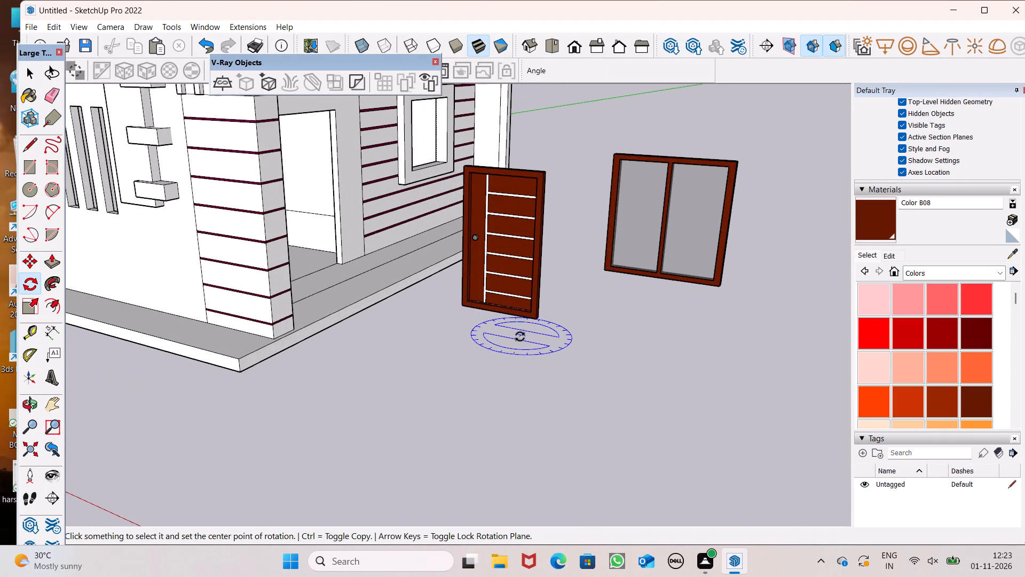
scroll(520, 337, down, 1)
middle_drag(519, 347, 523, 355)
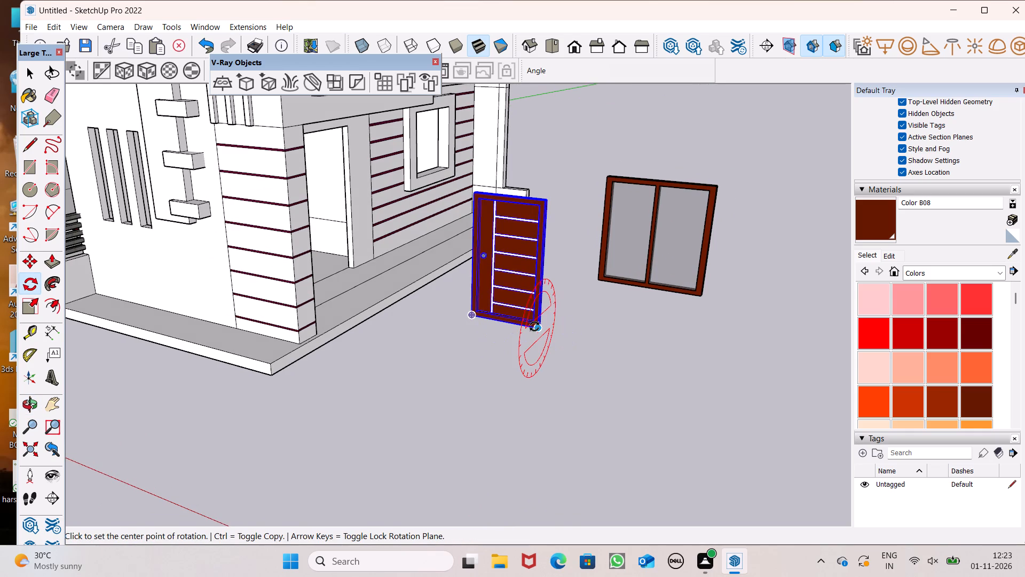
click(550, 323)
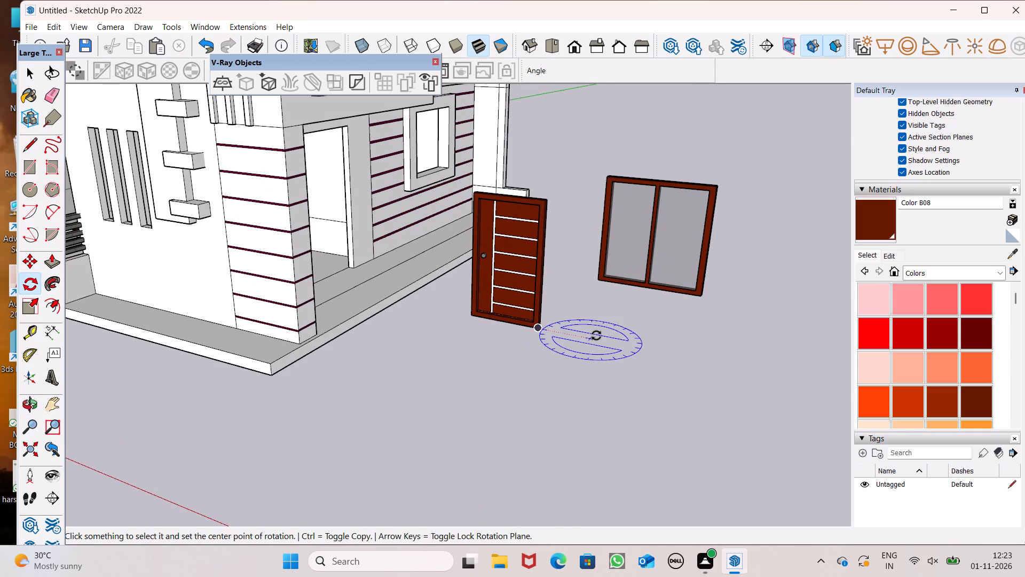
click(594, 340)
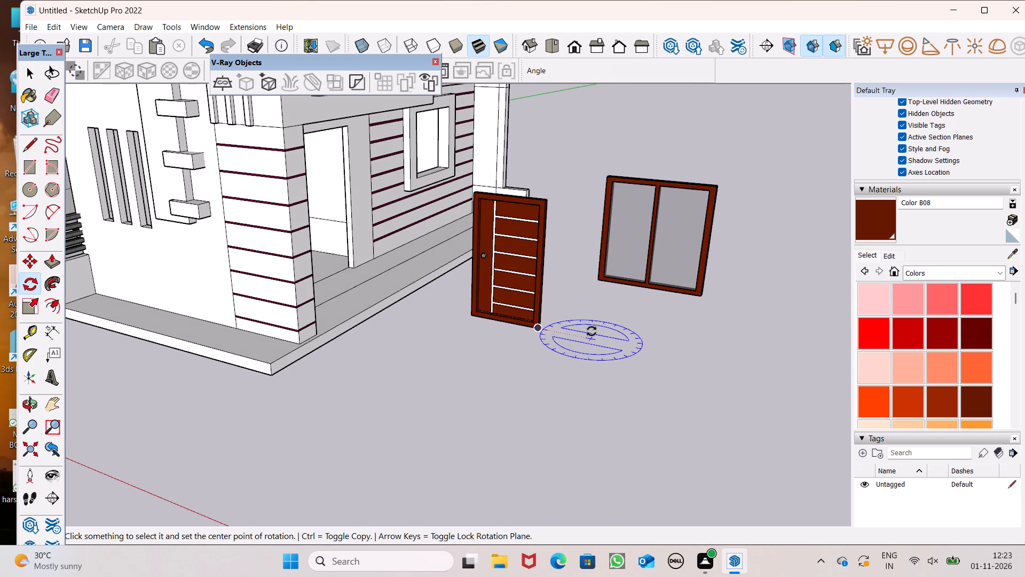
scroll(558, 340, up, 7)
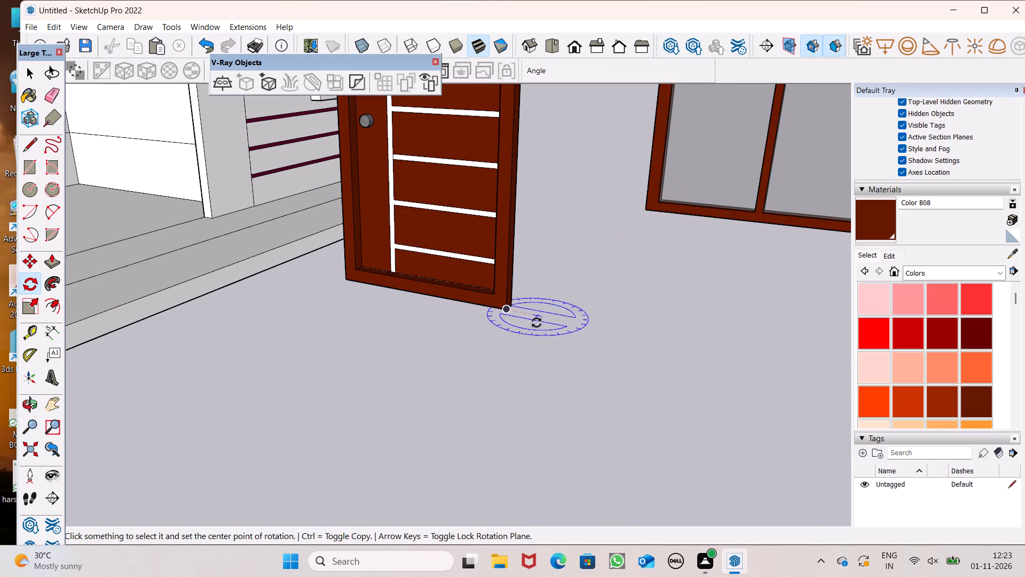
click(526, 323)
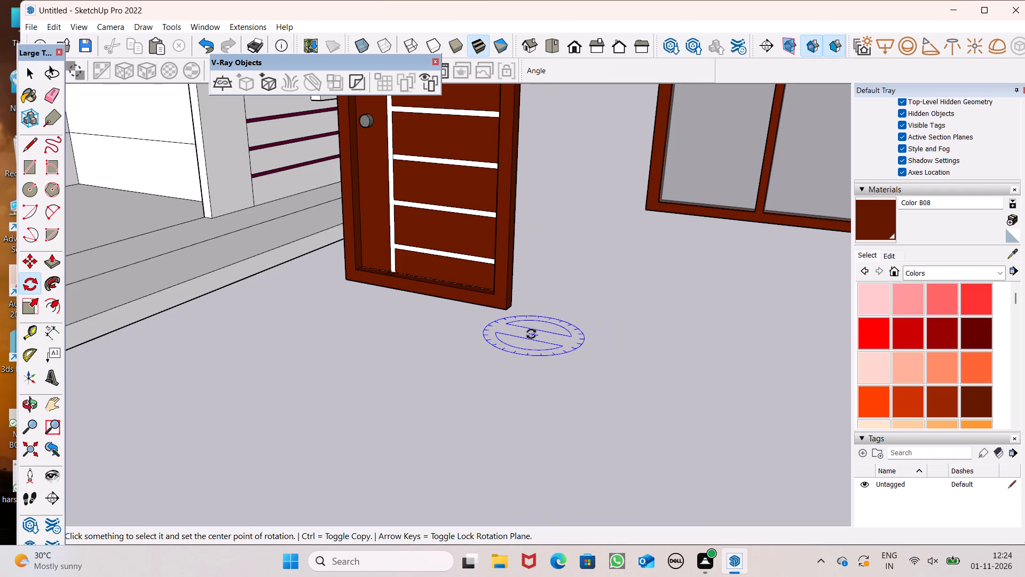
Rotate the free-standing barred door copy 90° about the vertical axis so it runs parallel to the adjoining facade.
key(space)
click(459, 295)
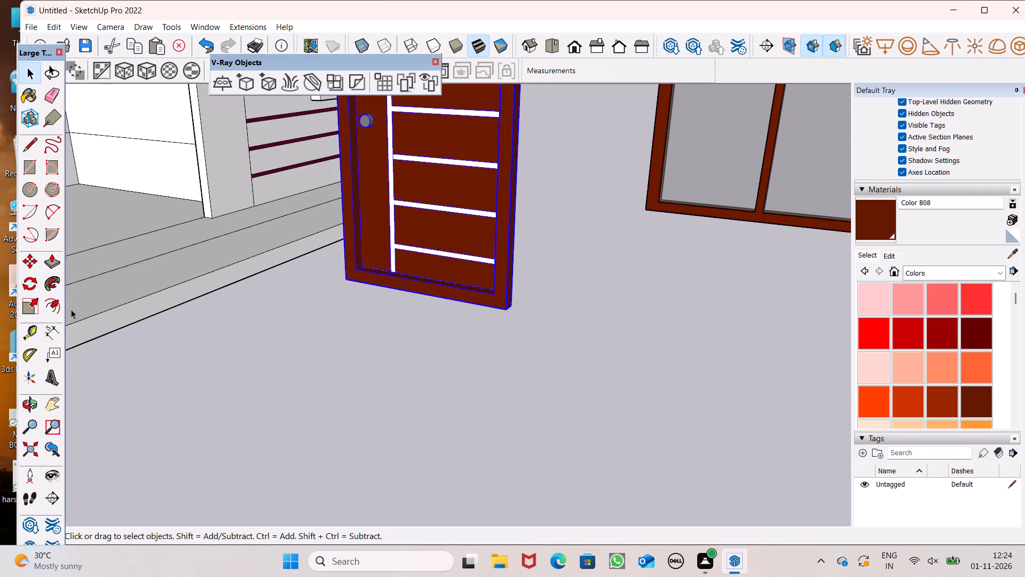
click(35, 278)
click(483, 315)
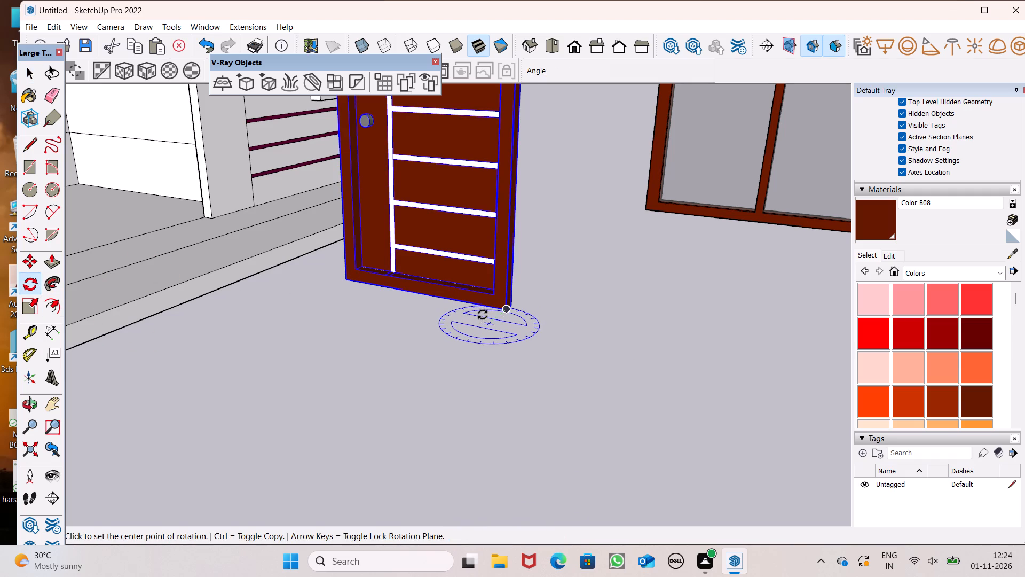
click(587, 342)
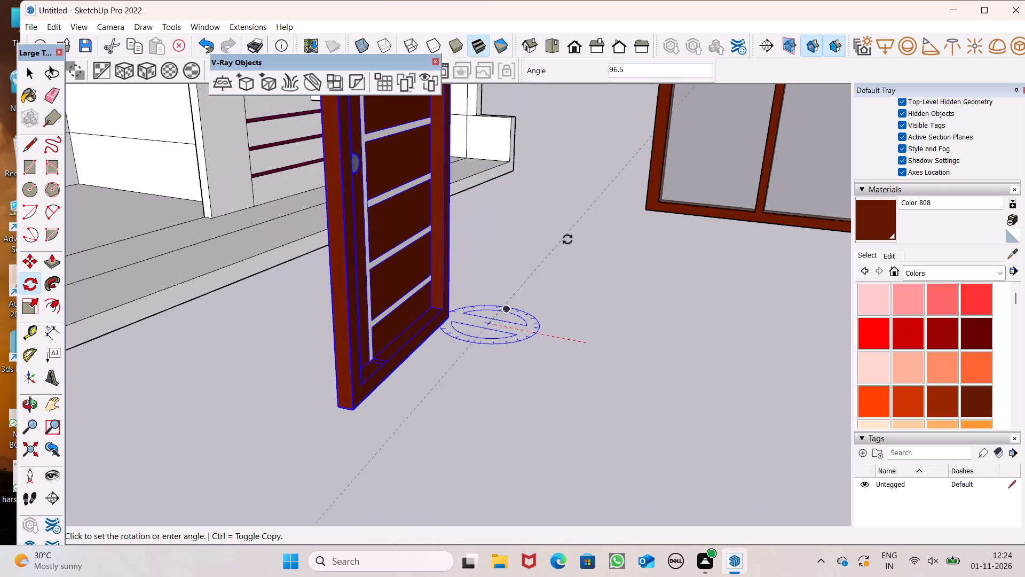
click(575, 247)
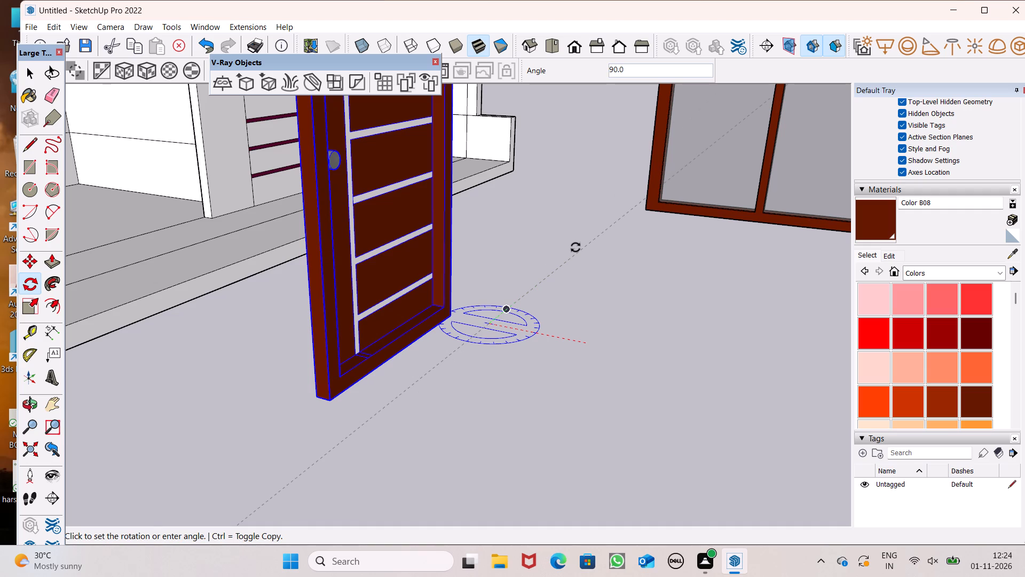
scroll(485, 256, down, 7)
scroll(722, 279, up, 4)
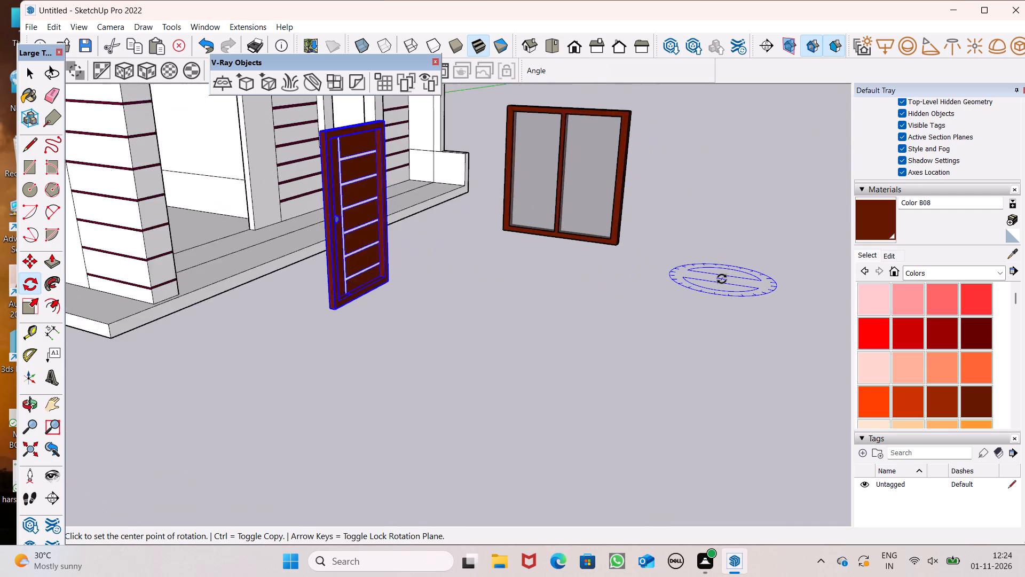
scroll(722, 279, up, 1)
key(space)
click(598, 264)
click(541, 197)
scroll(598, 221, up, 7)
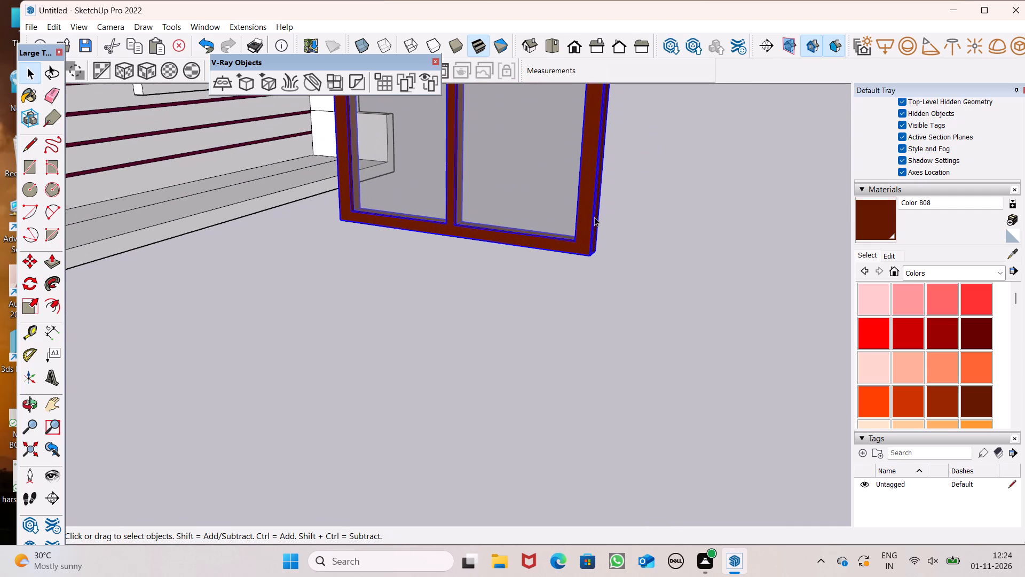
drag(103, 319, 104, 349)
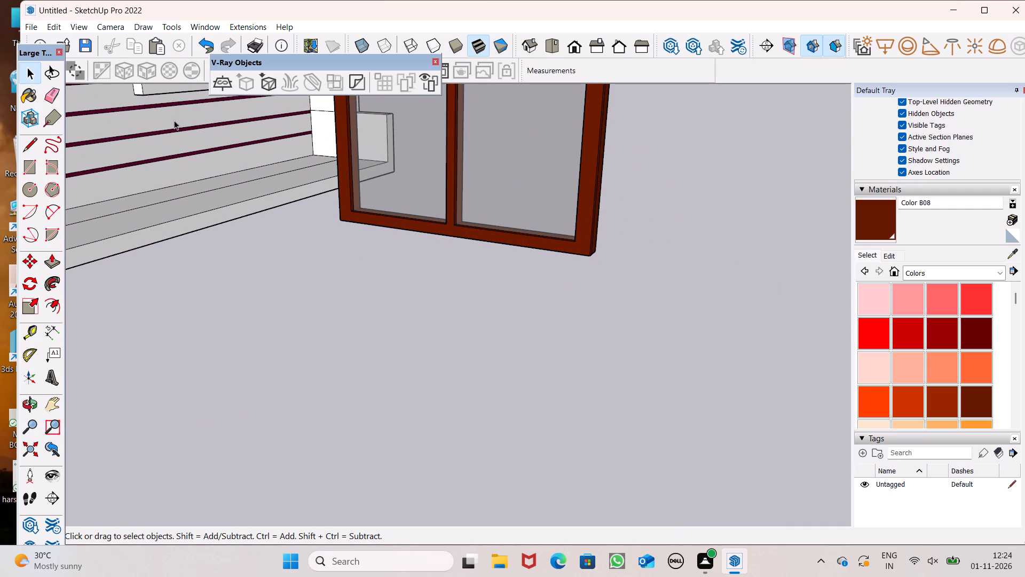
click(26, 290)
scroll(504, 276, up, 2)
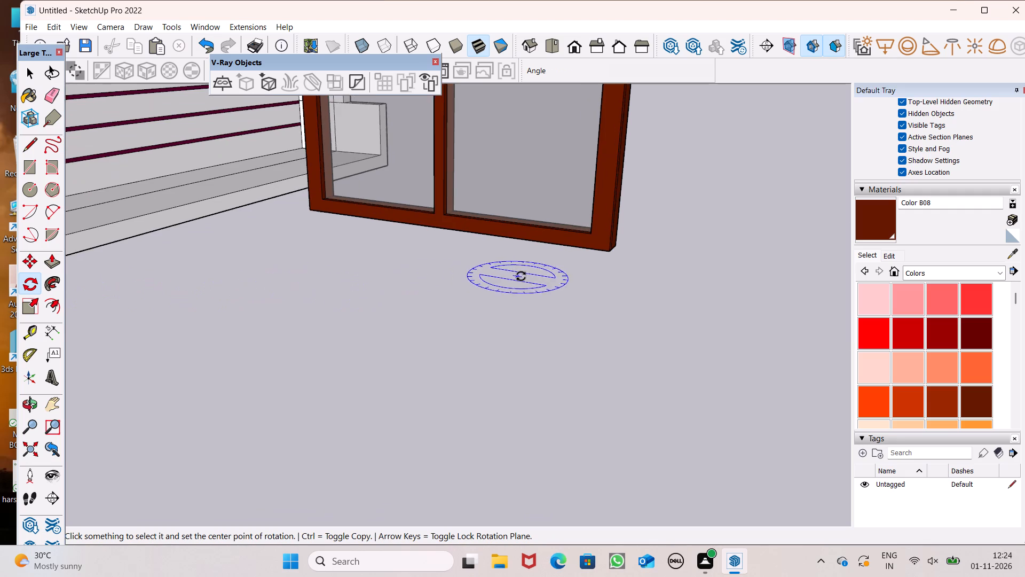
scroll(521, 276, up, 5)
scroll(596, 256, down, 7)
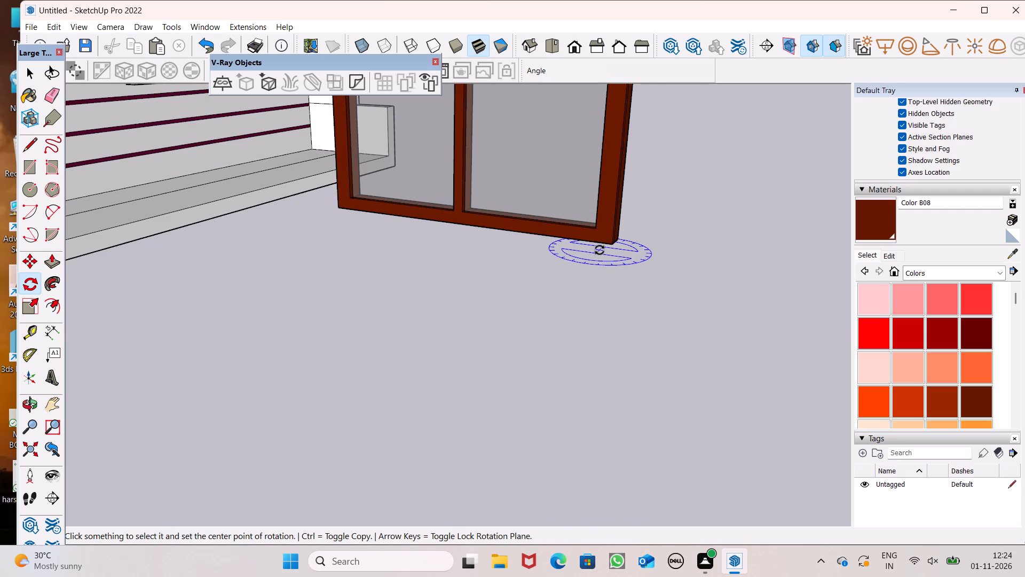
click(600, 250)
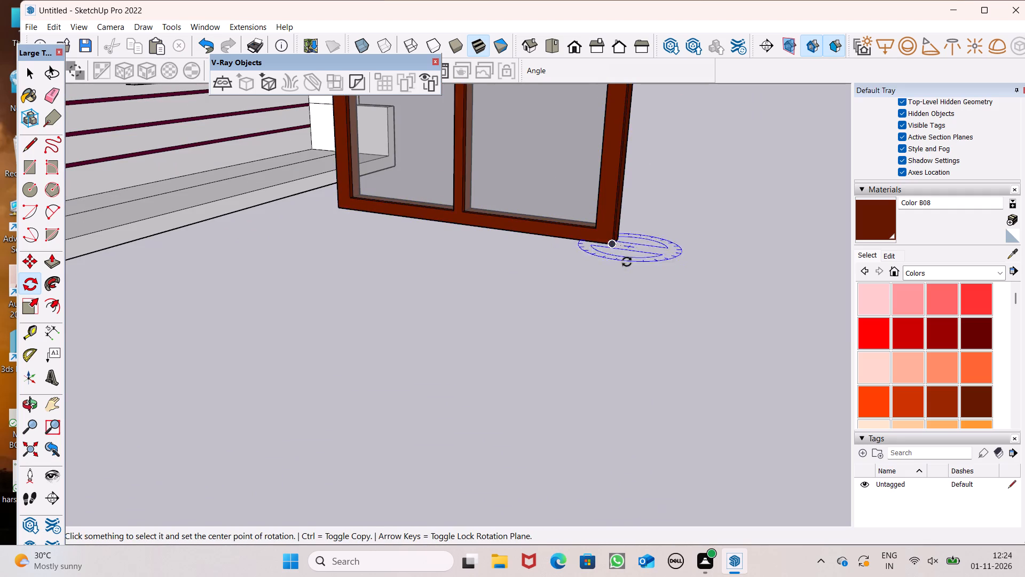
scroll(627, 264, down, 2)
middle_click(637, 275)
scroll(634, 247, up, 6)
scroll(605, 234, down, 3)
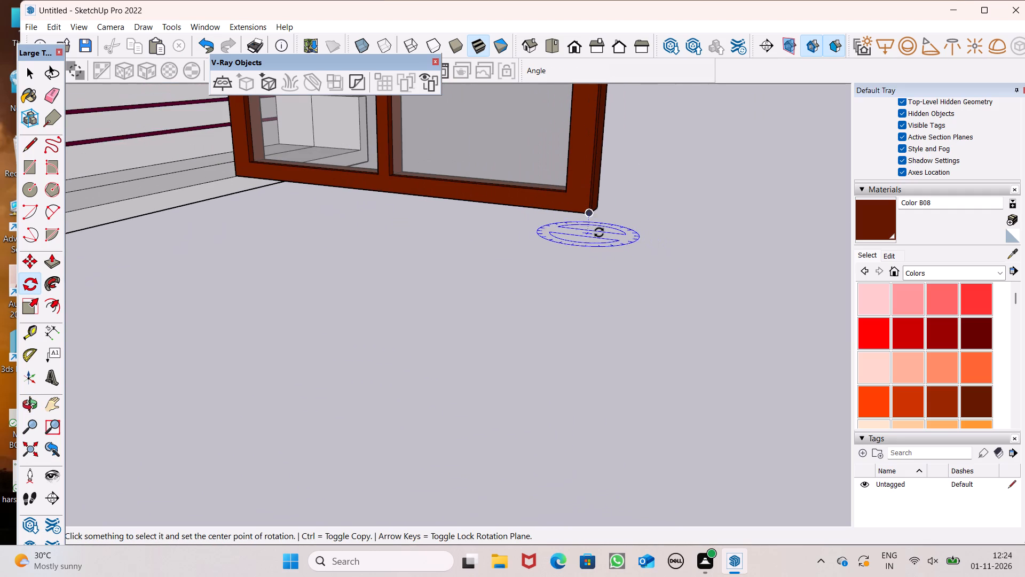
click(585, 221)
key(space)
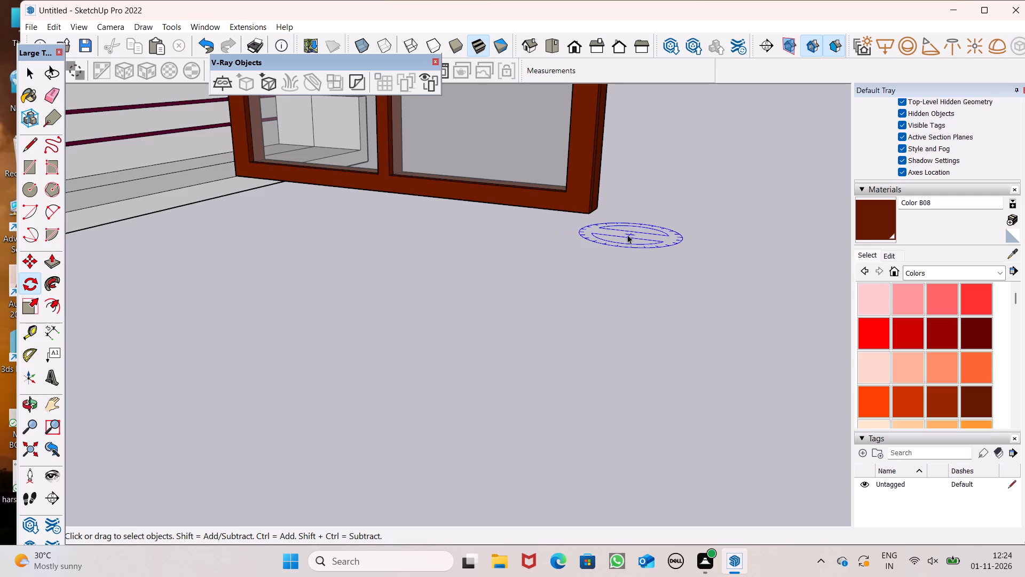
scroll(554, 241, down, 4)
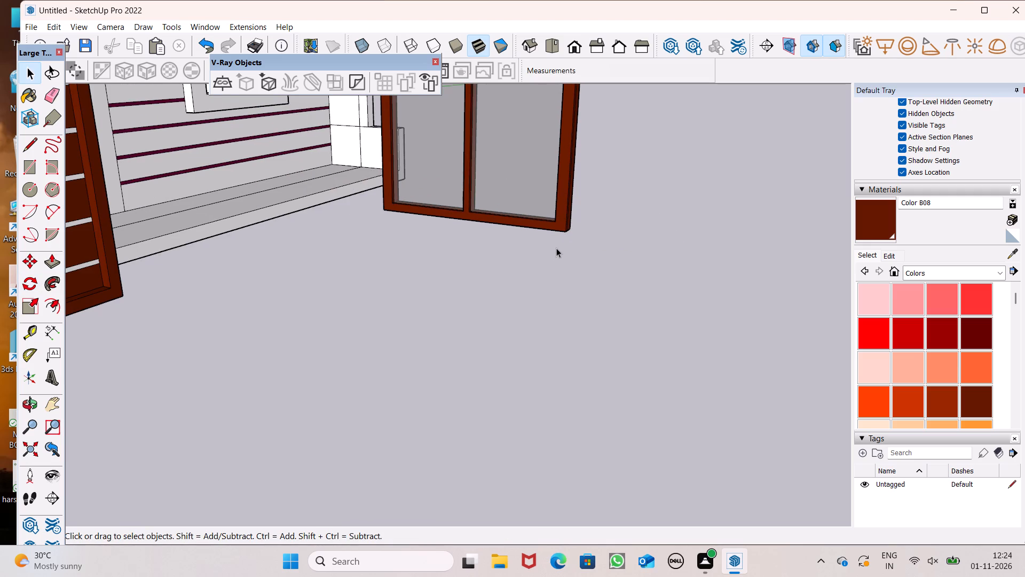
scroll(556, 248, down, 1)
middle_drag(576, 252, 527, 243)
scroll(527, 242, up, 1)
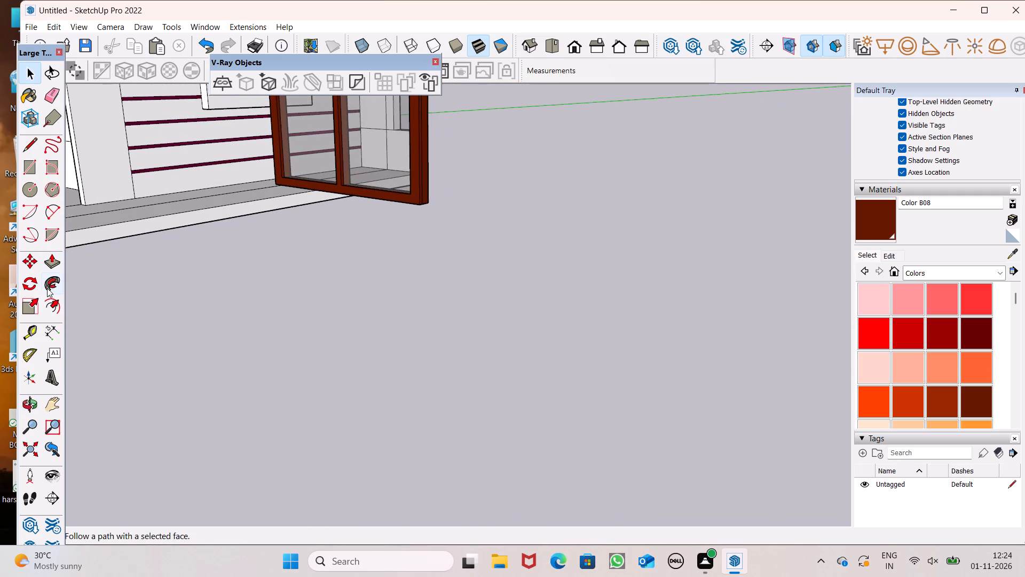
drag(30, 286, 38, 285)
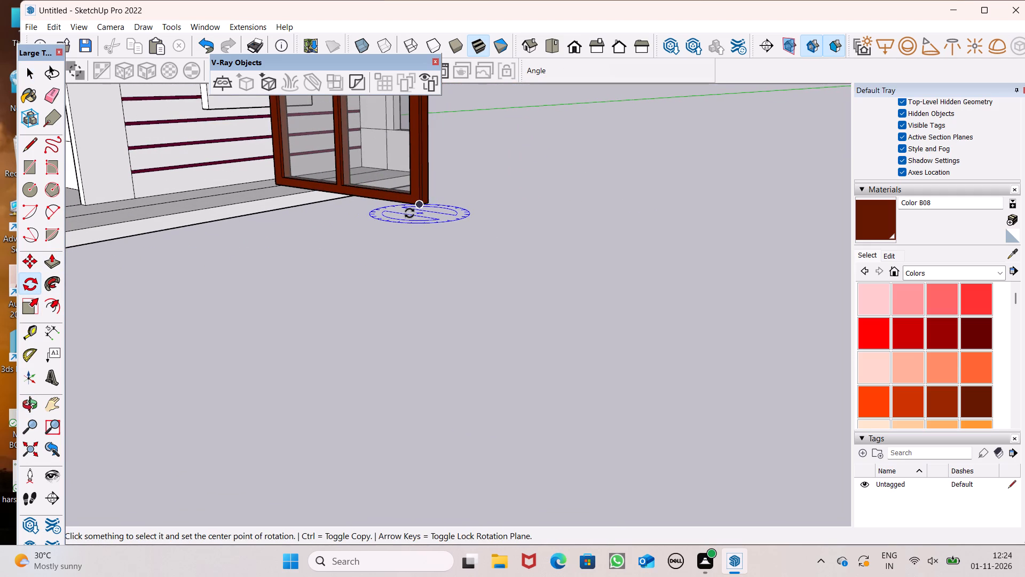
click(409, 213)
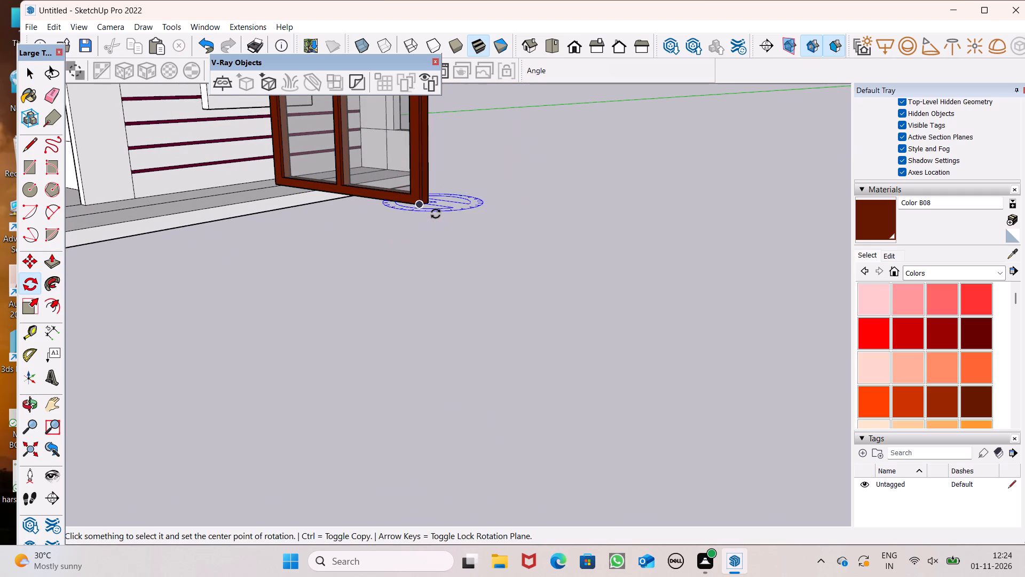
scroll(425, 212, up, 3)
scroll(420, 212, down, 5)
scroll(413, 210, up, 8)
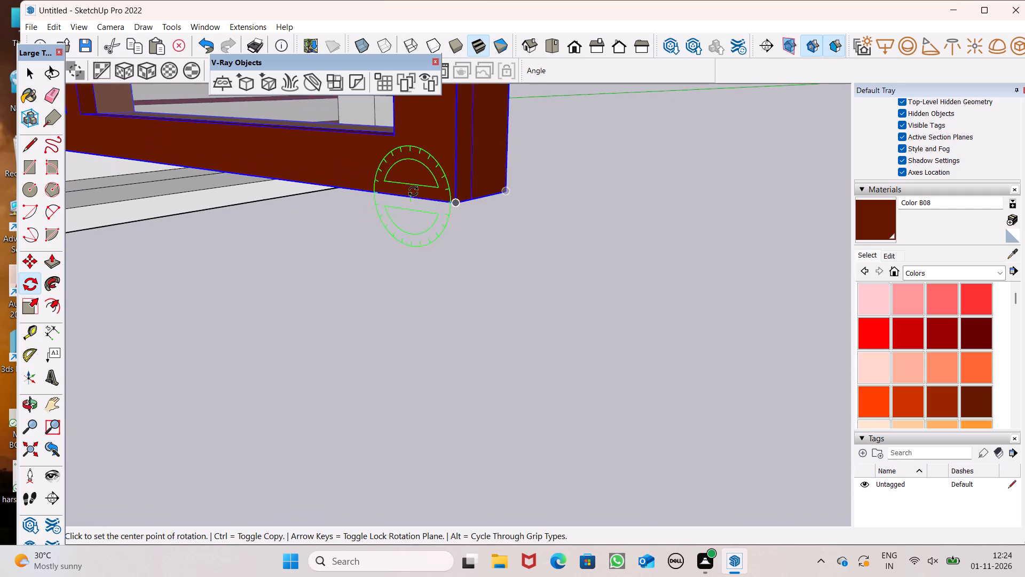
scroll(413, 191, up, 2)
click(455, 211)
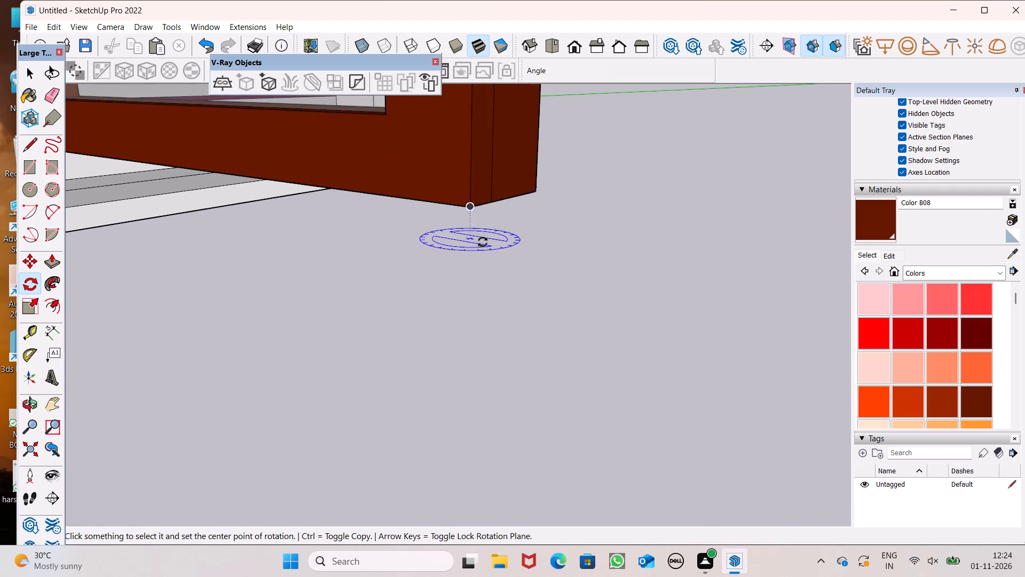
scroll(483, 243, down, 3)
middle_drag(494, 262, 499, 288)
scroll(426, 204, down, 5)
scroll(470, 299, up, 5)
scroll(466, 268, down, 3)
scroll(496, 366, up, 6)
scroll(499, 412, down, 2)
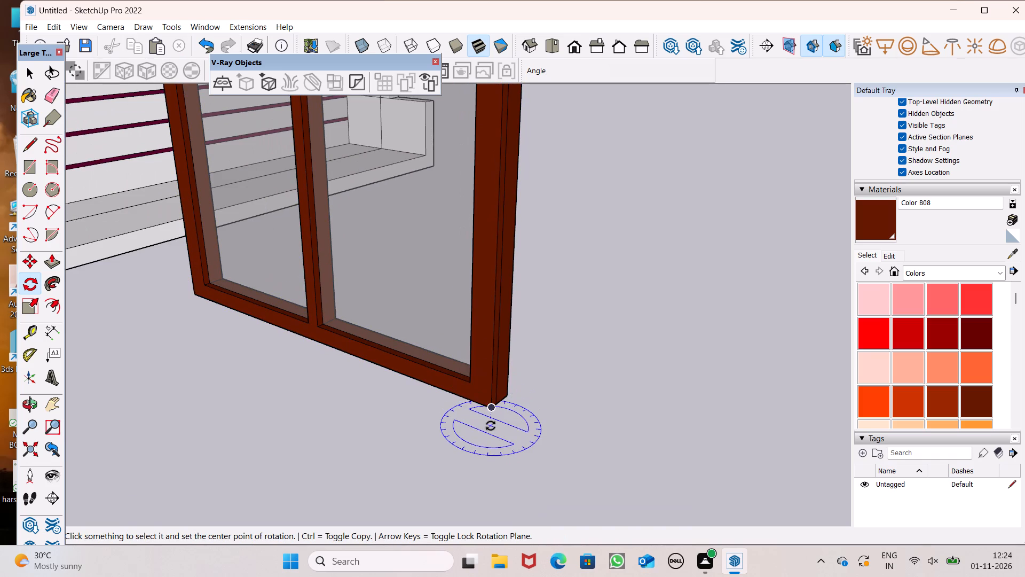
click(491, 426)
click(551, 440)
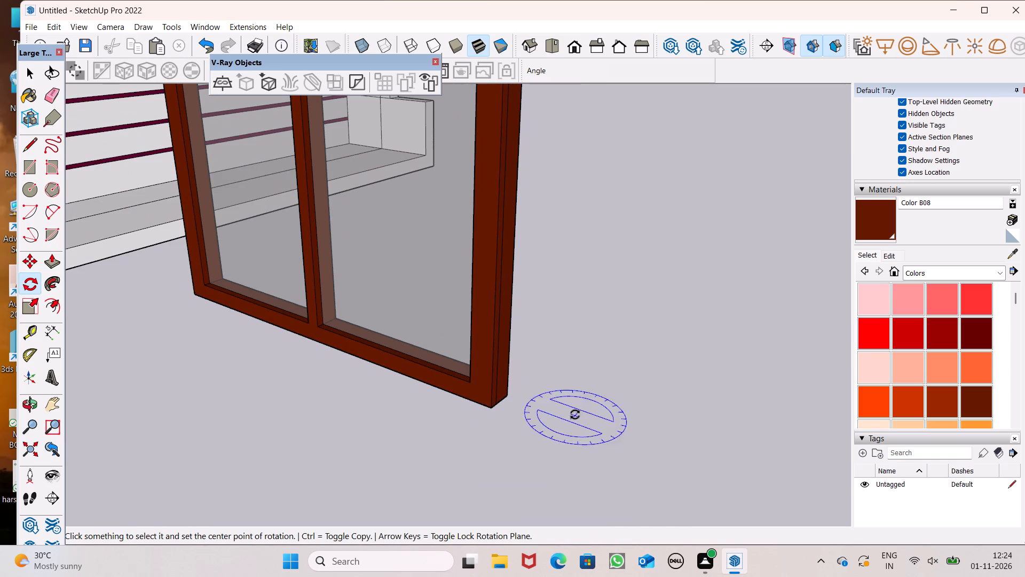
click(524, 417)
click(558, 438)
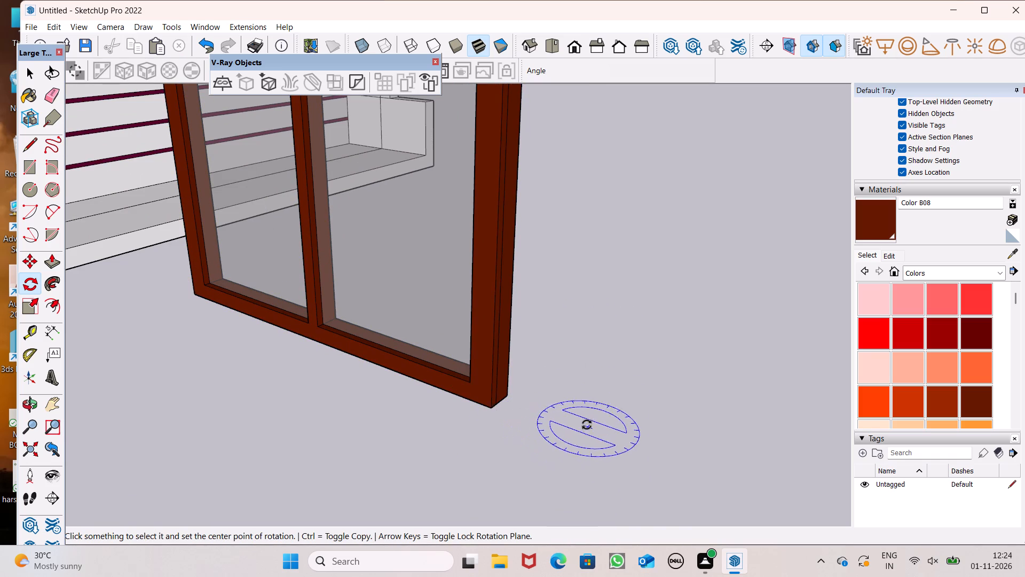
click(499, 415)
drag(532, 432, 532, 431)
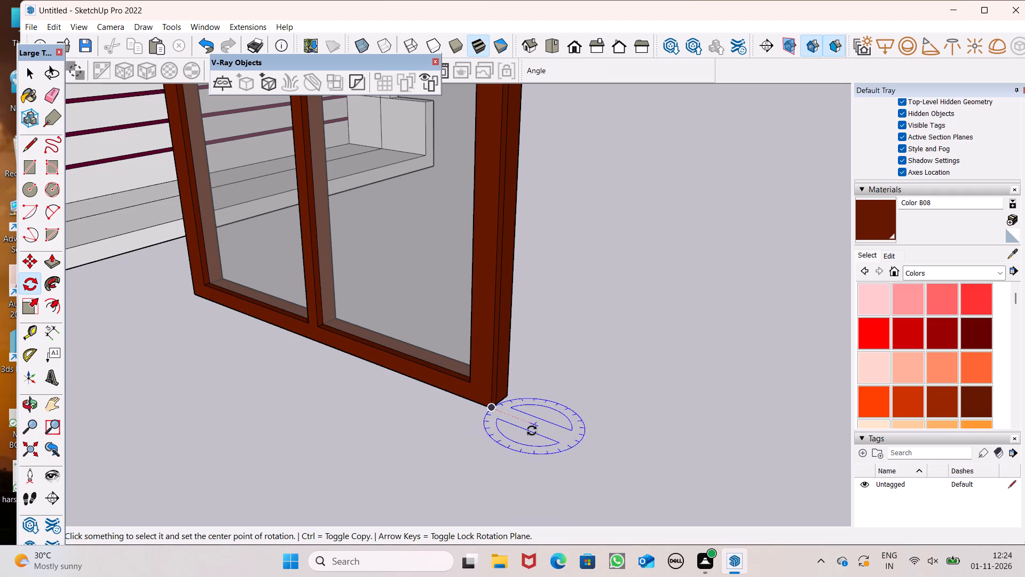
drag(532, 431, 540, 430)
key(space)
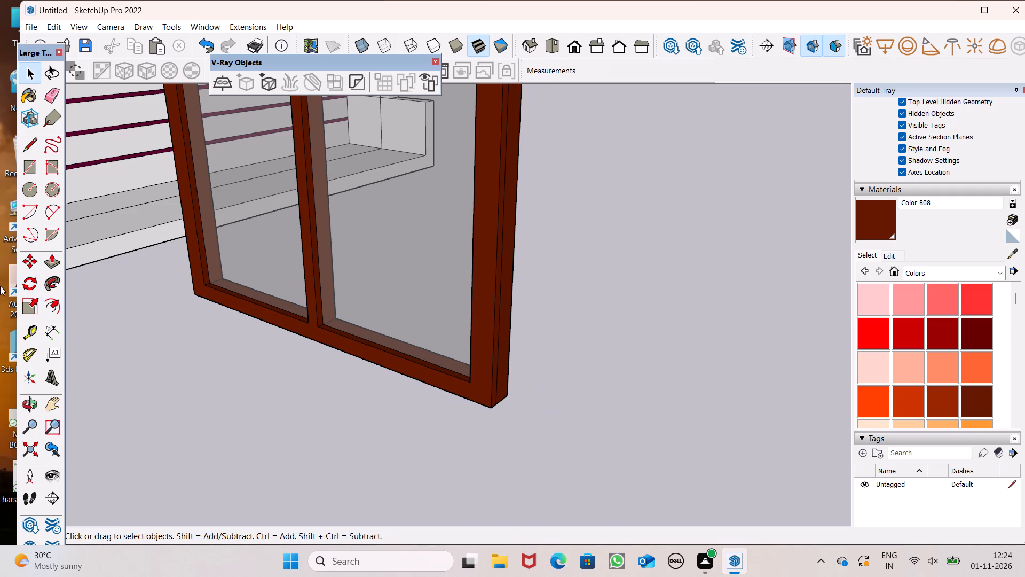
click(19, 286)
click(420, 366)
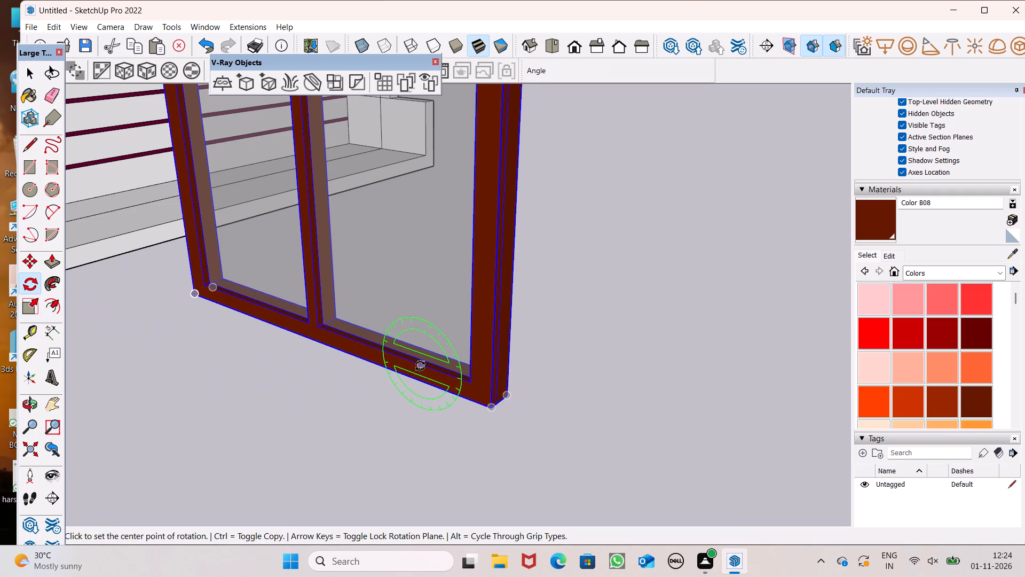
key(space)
Rotate the free-standing glass window copy 90° about the vertical axis so it runs parallel to the adjoining facade.
scroll(427, 321, down, 15)
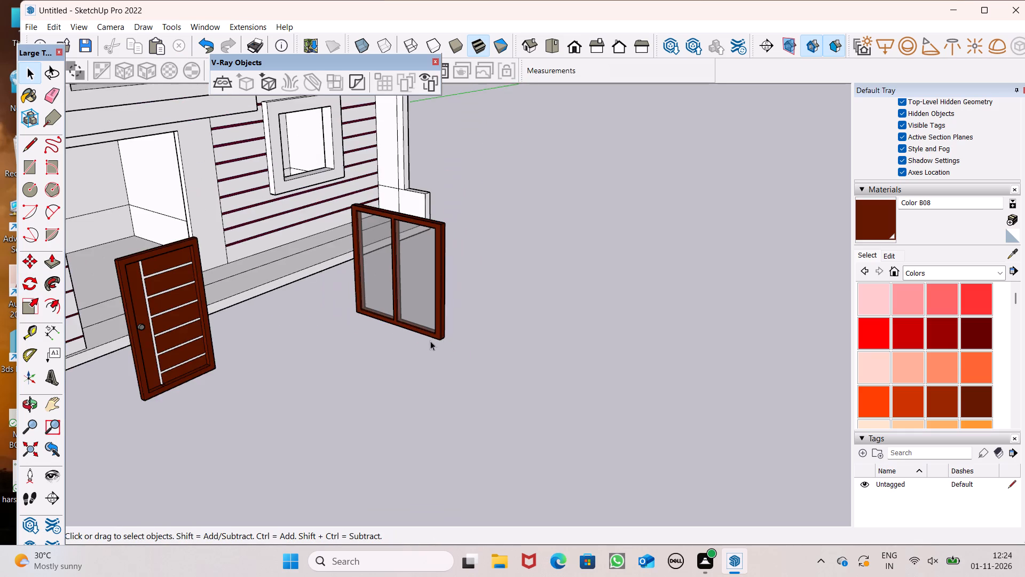
middle_drag(464, 379, 449, 365)
click(412, 316)
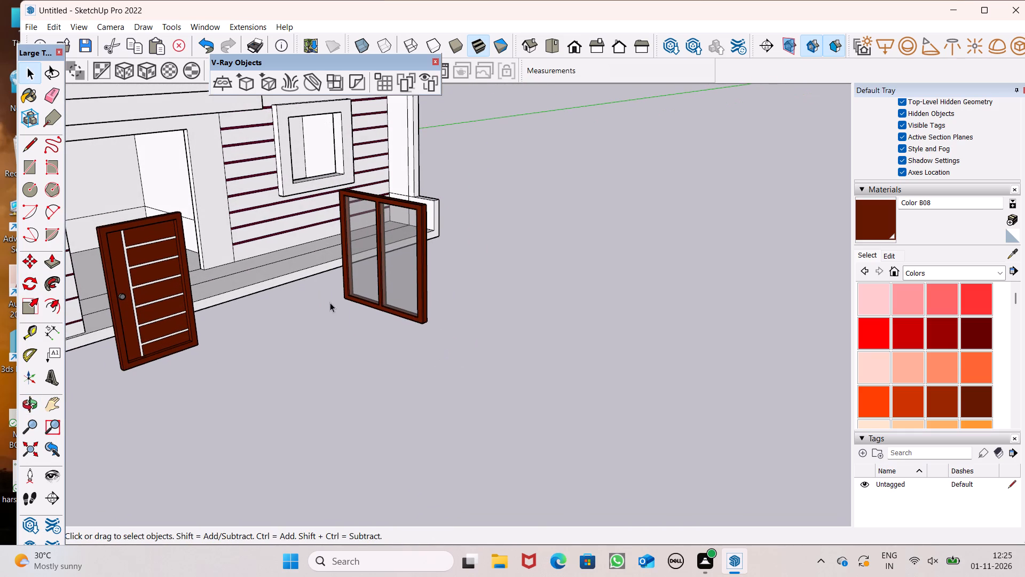
scroll(296, 305, up, 2)
click(31, 284)
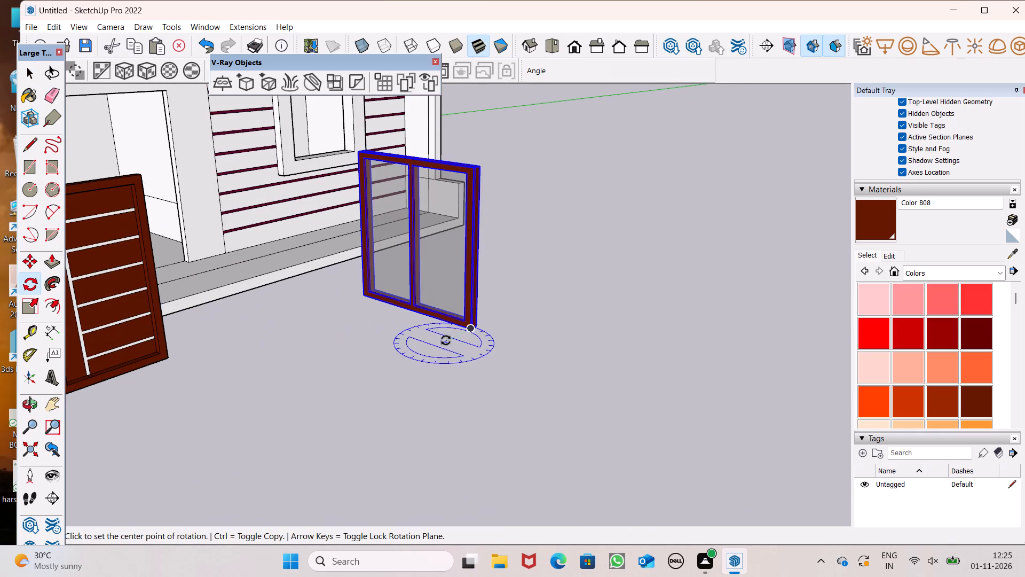
click(455, 333)
click(518, 360)
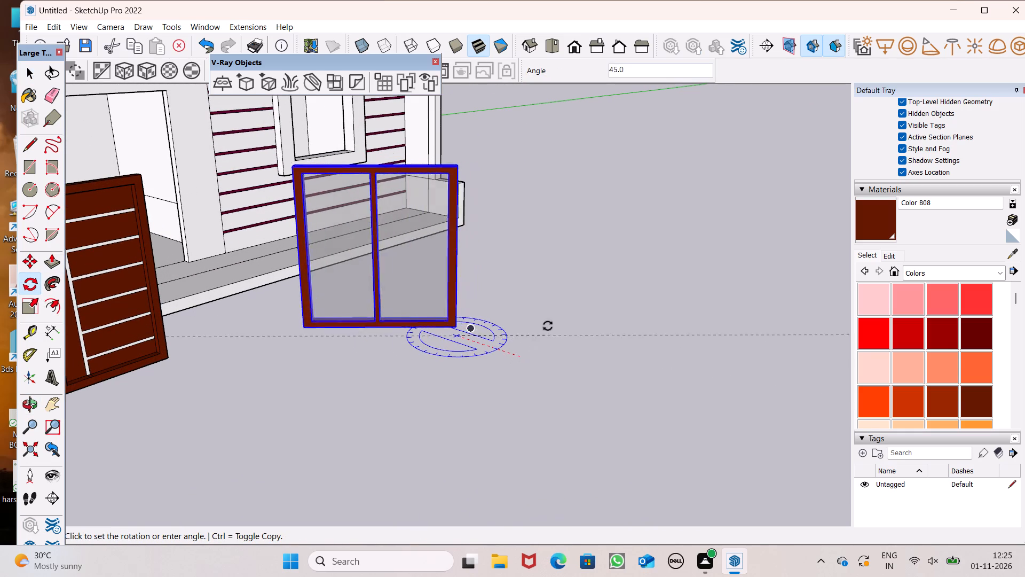
click(524, 301)
key(space)
scroll(465, 293, down, 4)
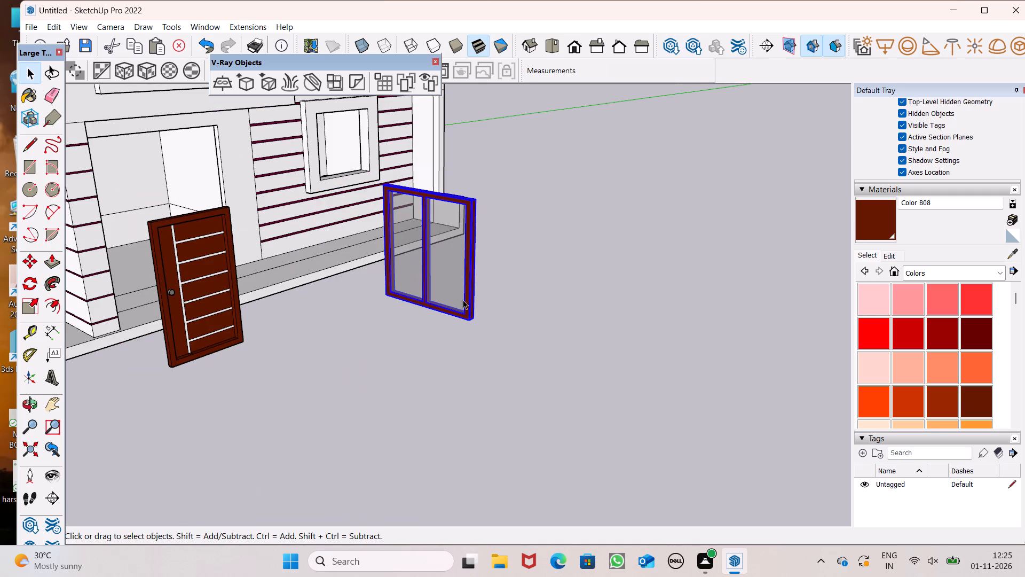
click(28, 279)
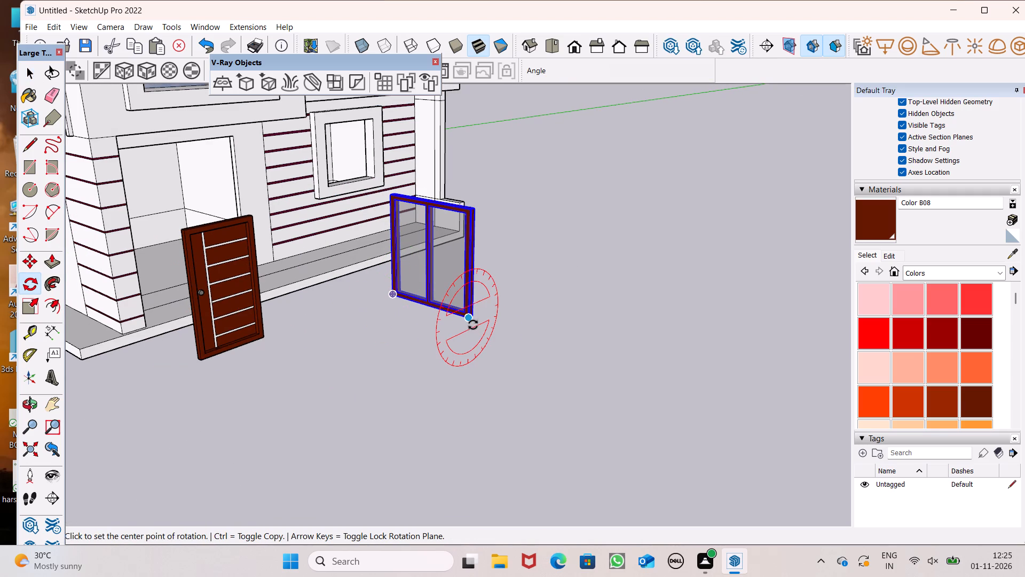
click(478, 331)
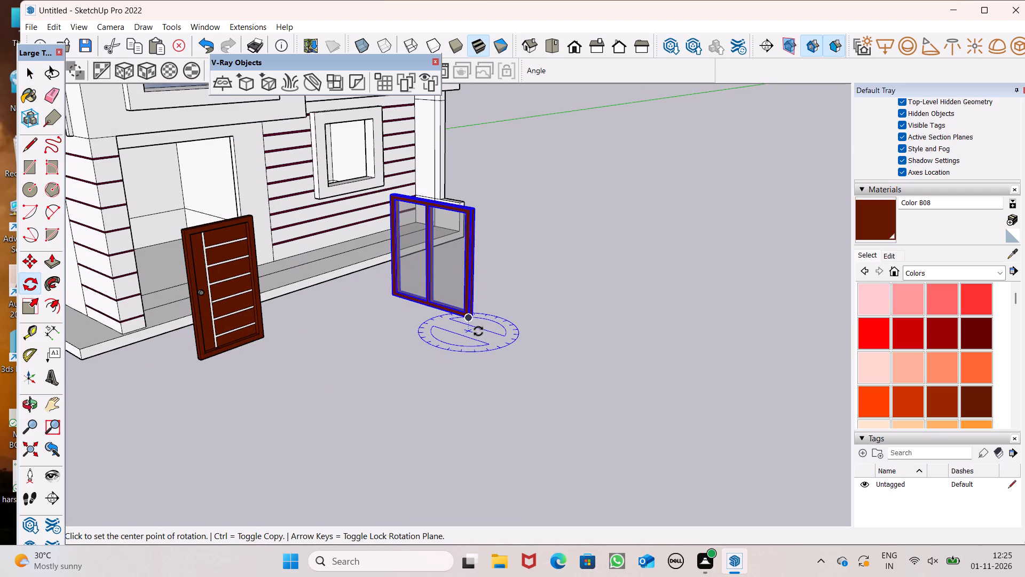
click(523, 345)
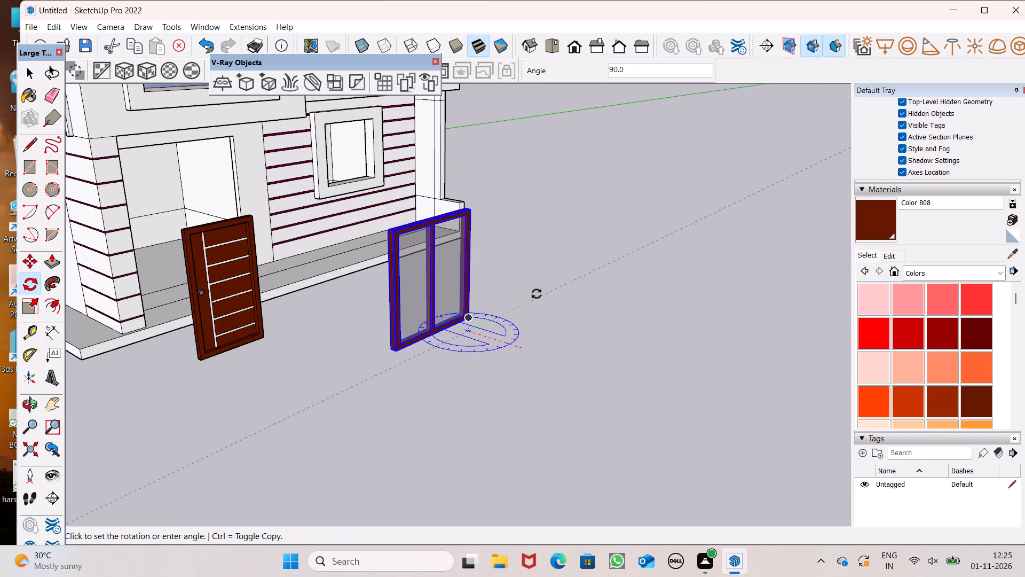
click(537, 294)
key(space)
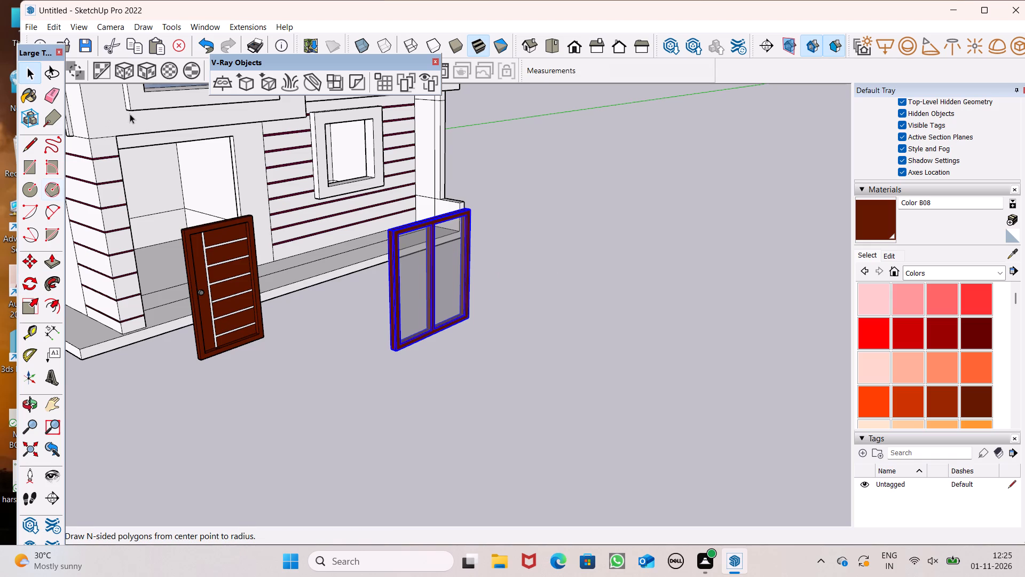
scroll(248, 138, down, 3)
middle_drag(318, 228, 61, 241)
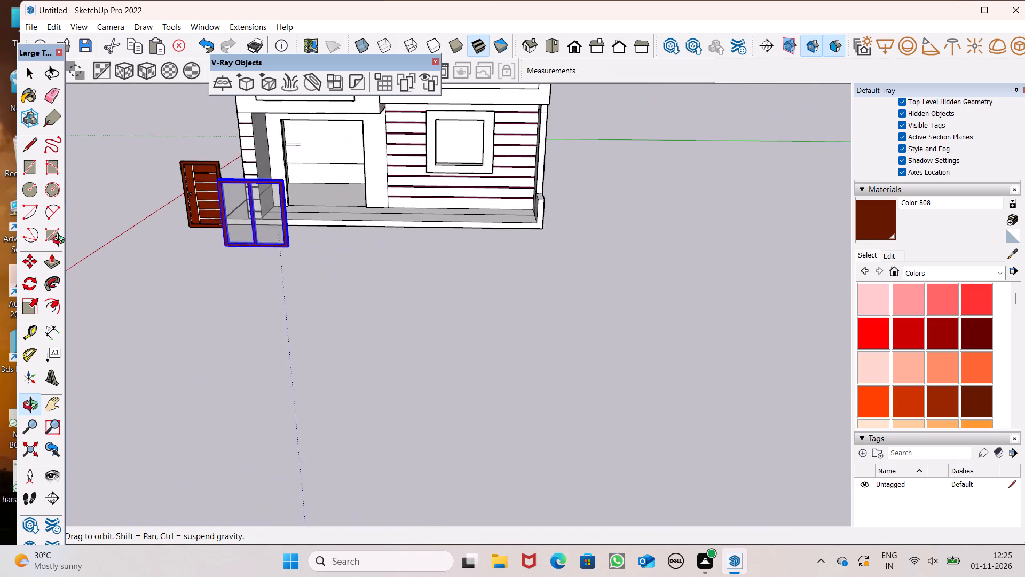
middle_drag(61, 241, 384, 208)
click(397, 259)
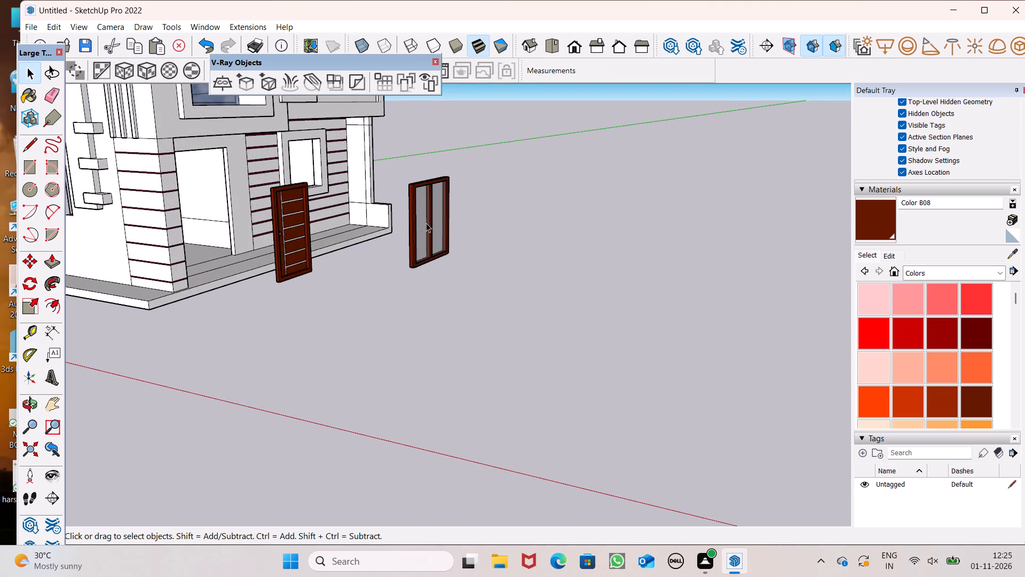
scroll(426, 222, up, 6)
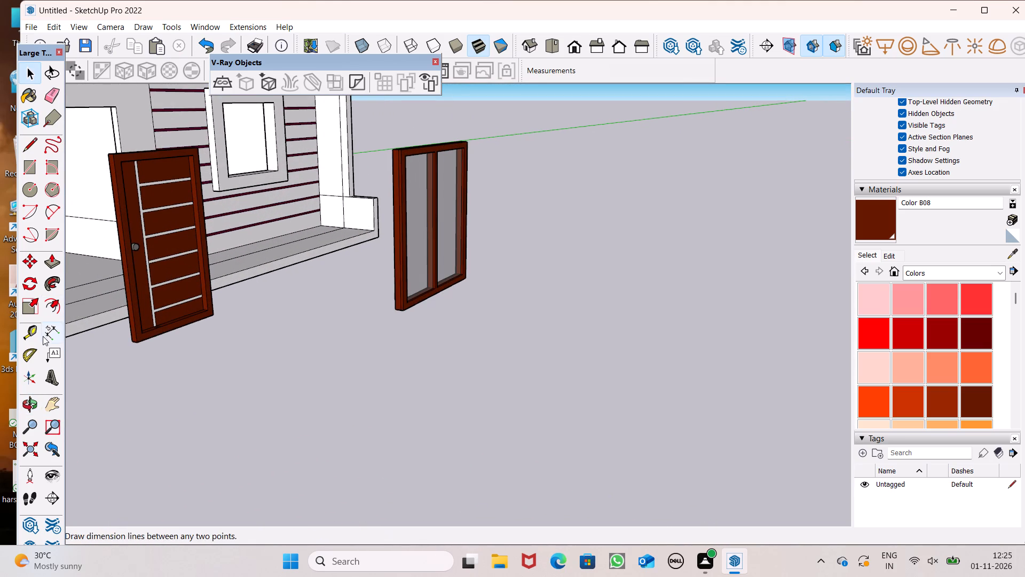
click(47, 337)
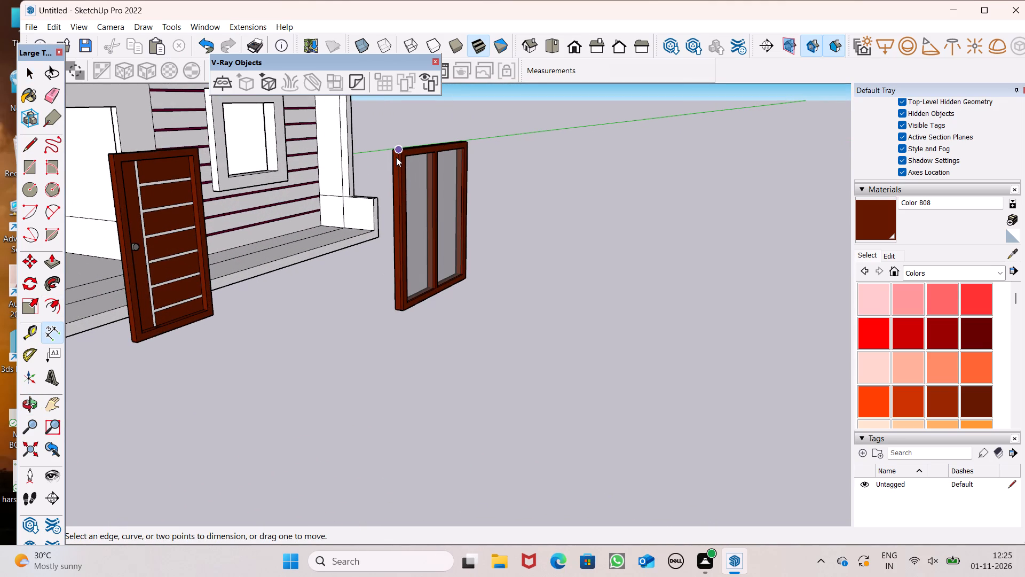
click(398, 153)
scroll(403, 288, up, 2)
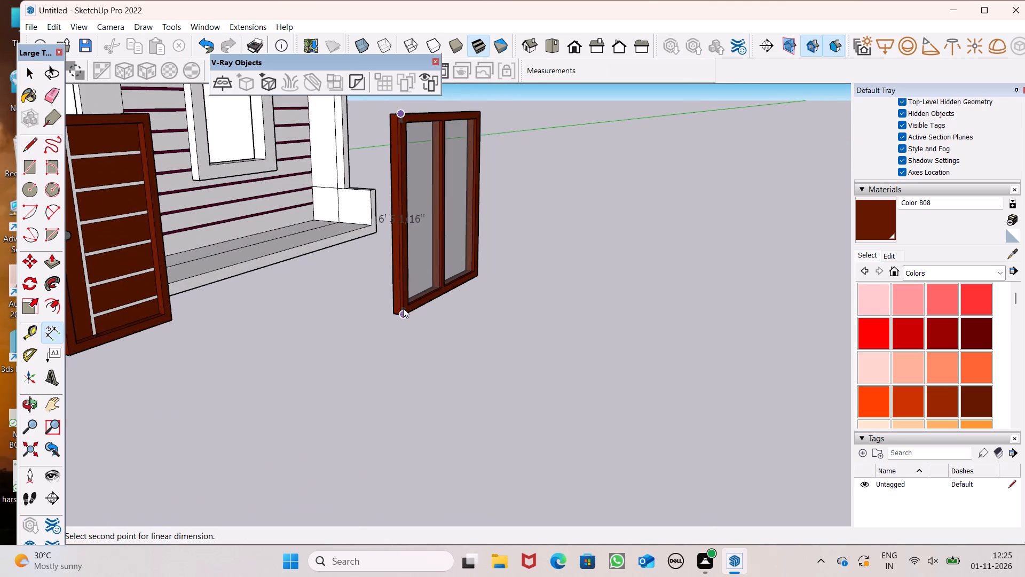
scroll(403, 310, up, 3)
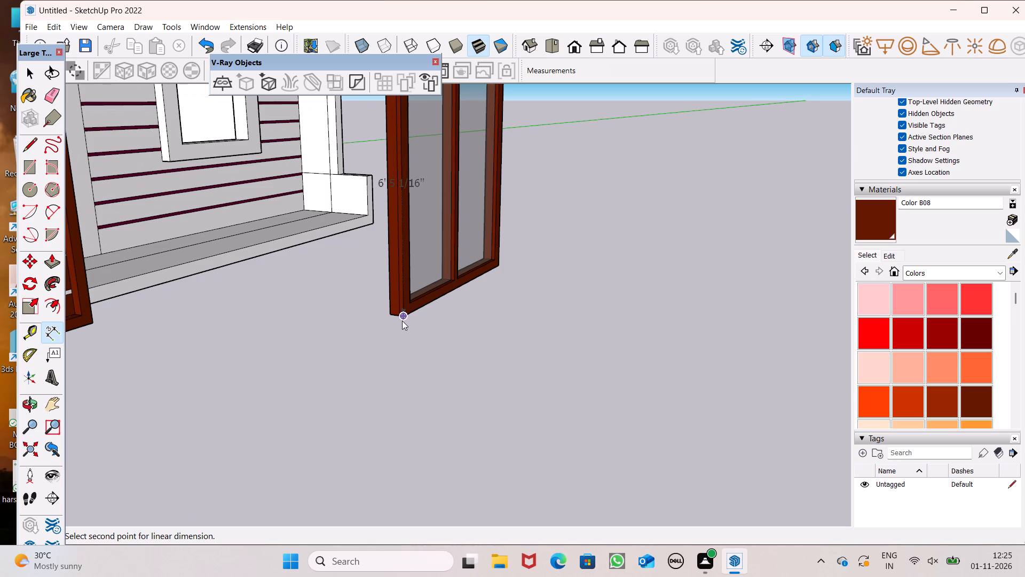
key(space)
Move the rotated glass window from its free-standing spot into the framed ground-floor opening in the wall with horizontal stripes.
scroll(421, 307, down, 3)
middle_drag(460, 338, 404, 347)
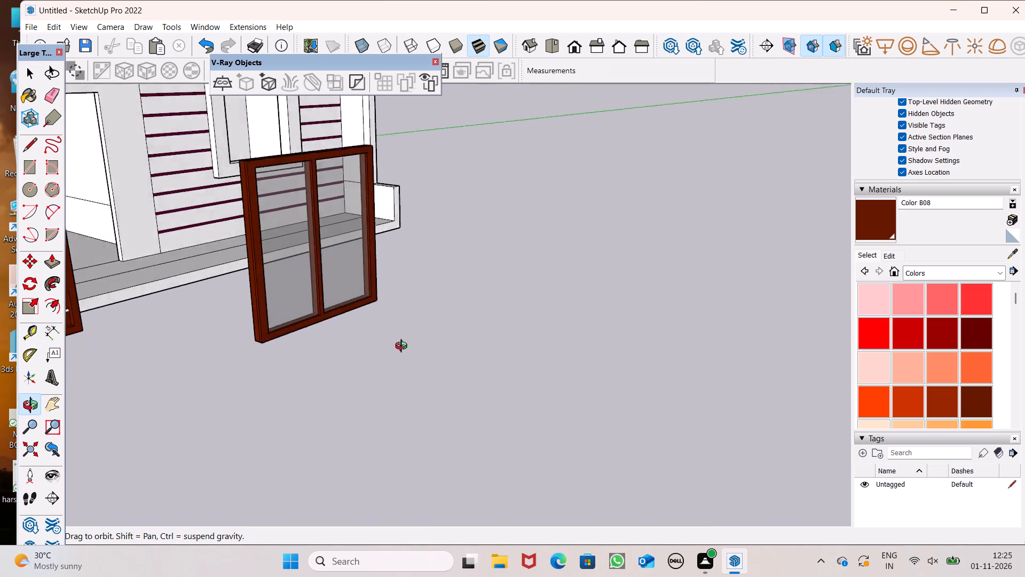
middle_drag(404, 347, 385, 329)
scroll(450, 251, down, 5)
middle_drag(451, 295, 0, 374)
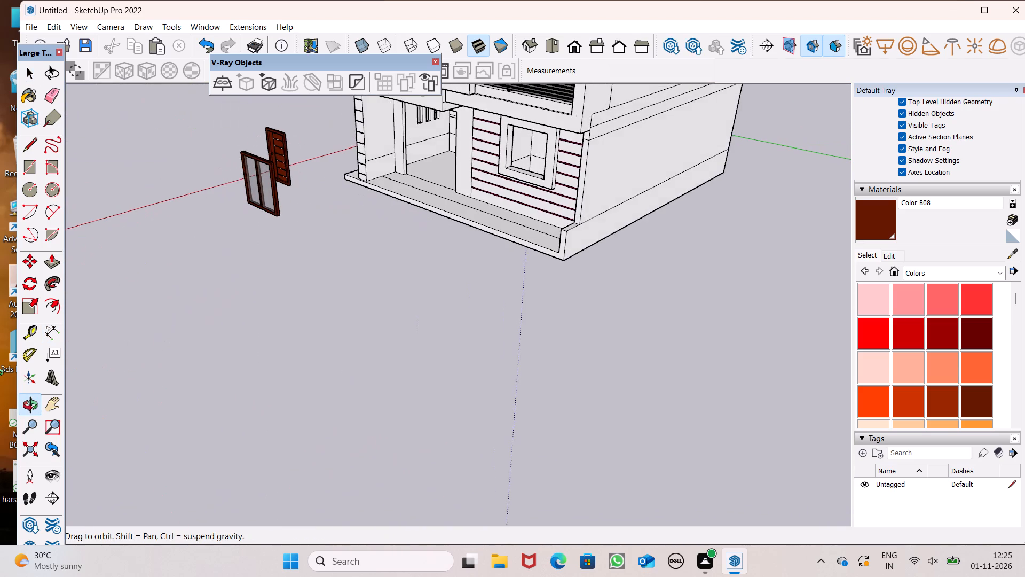
middle_drag(0, 374, 176, 433)
scroll(217, 336, down, 3)
scroll(208, 238, up, 4)
click(260, 302)
scroll(227, 381, down, 5)
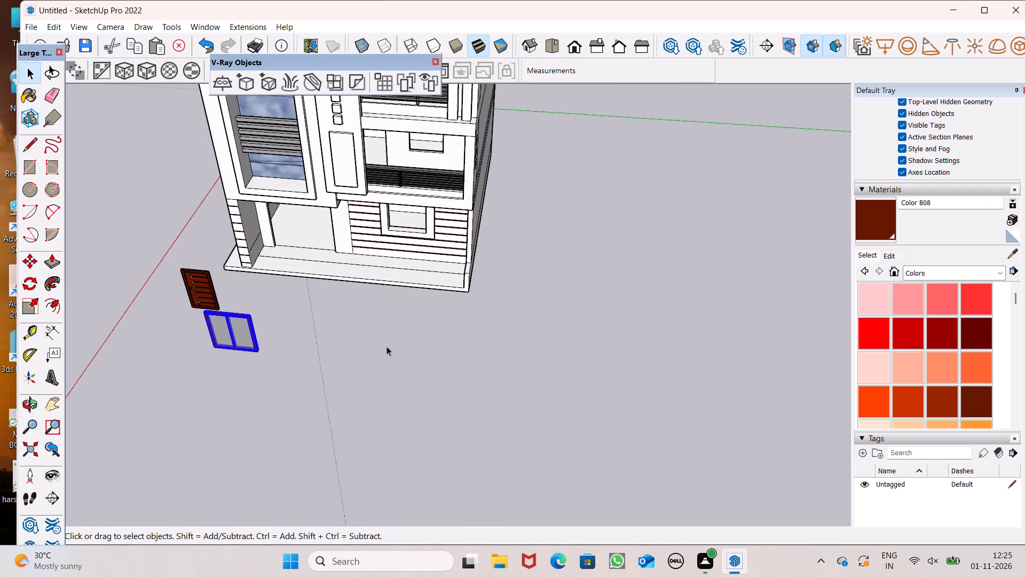
key(m)
key(Return)
middle_drag(396, 338, 407, 263)
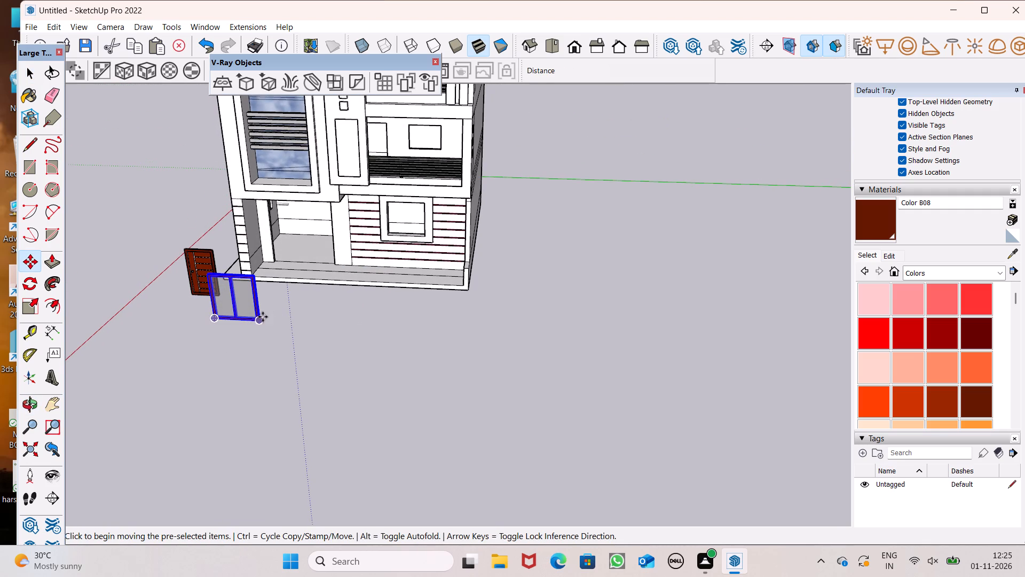
drag(261, 322, 422, 237)
scroll(445, 262, up, 1)
middle_drag(454, 247, 468, 175)
scroll(363, 178, up, 8)
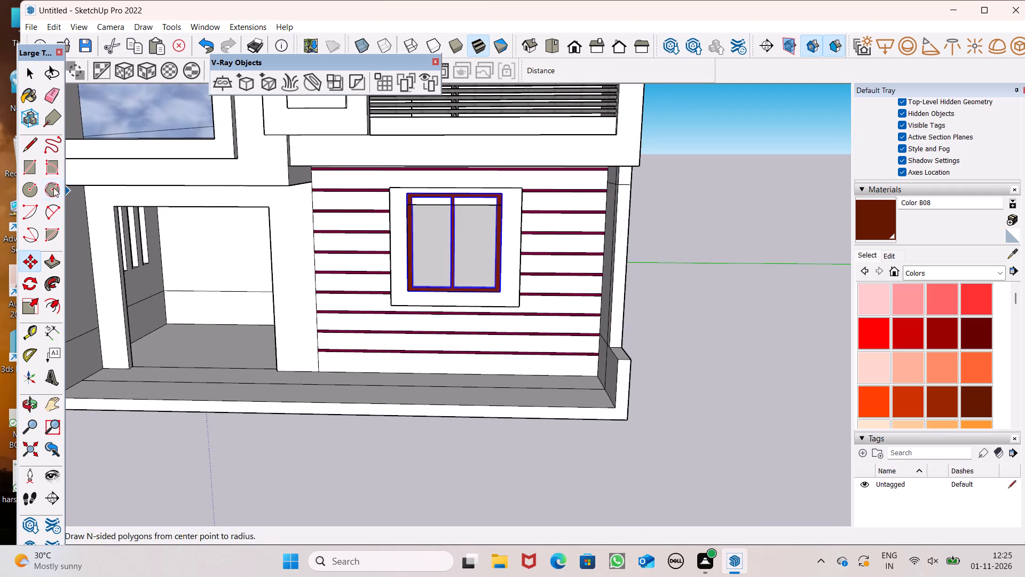
Scale the glass window uniformly from its upper corner to about 0.87 so it sits inside the framed opening.
click(33, 303)
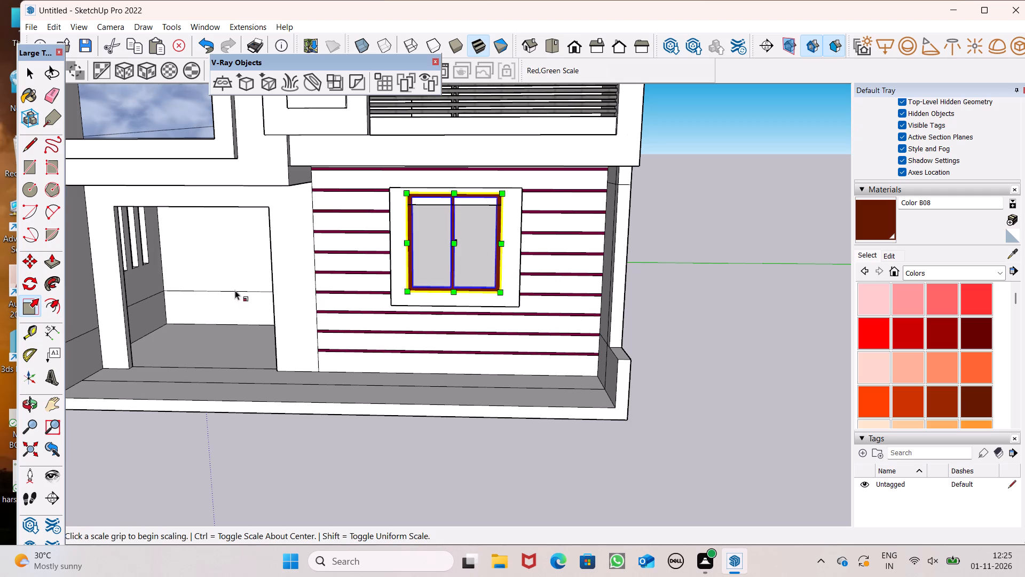
scroll(412, 215, up, 4)
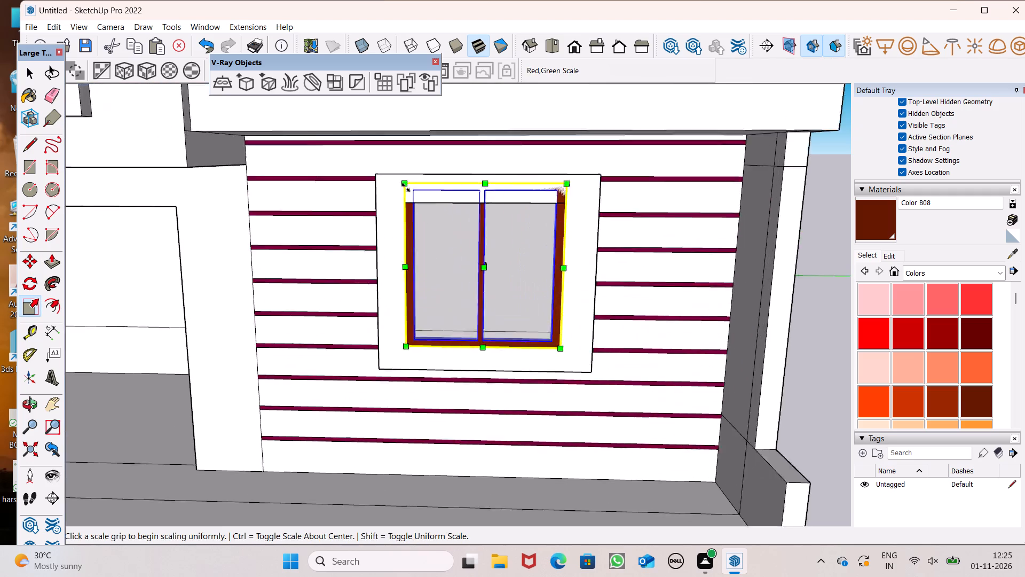
scroll(406, 188, up, 3)
drag(405, 188, 418, 216)
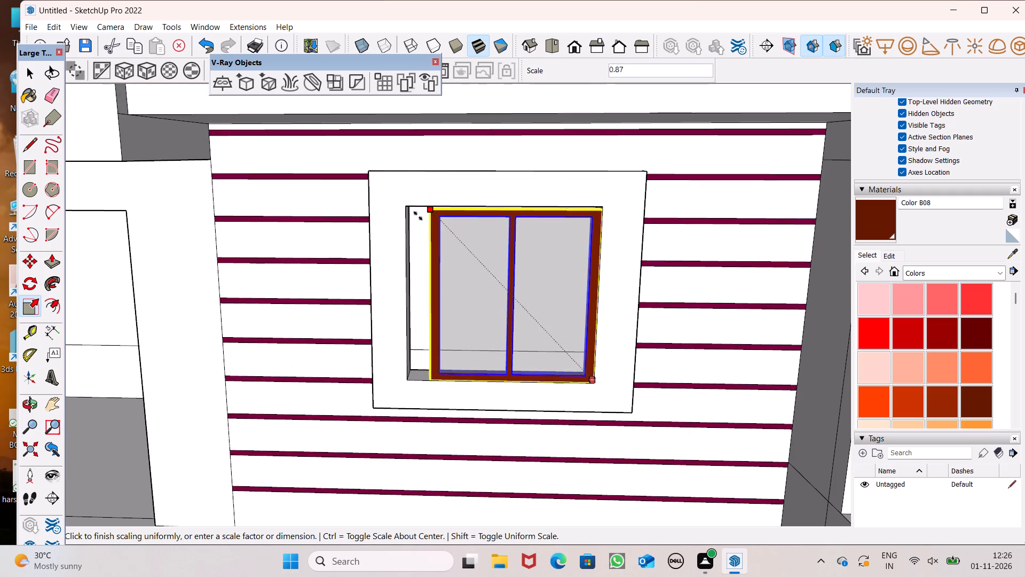
drag(418, 216, 419, 214)
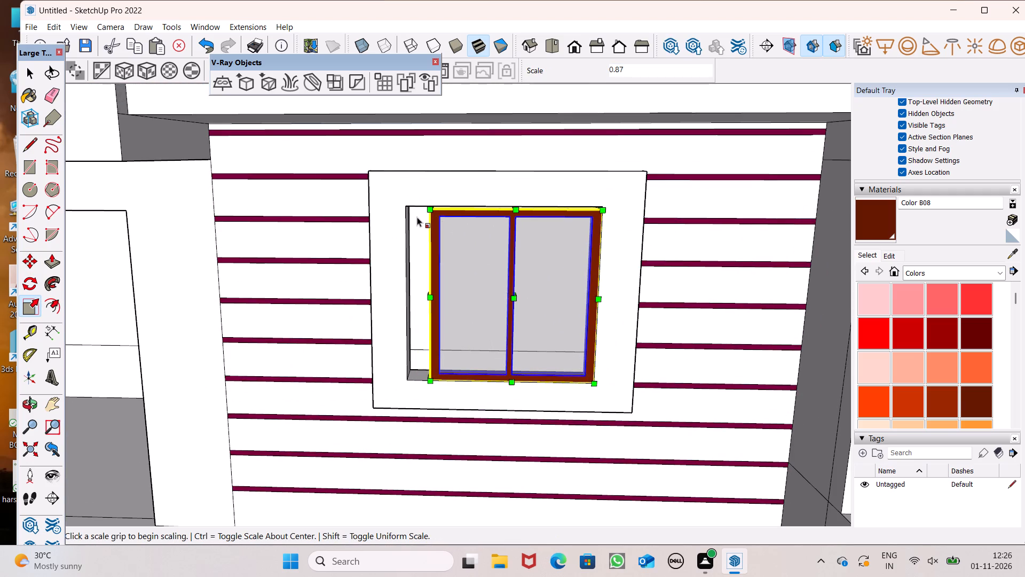
Widen the glass window along the red axis until its frame meets the uncovered side edge of the opening.
middle_drag(483, 324, 587, 373)
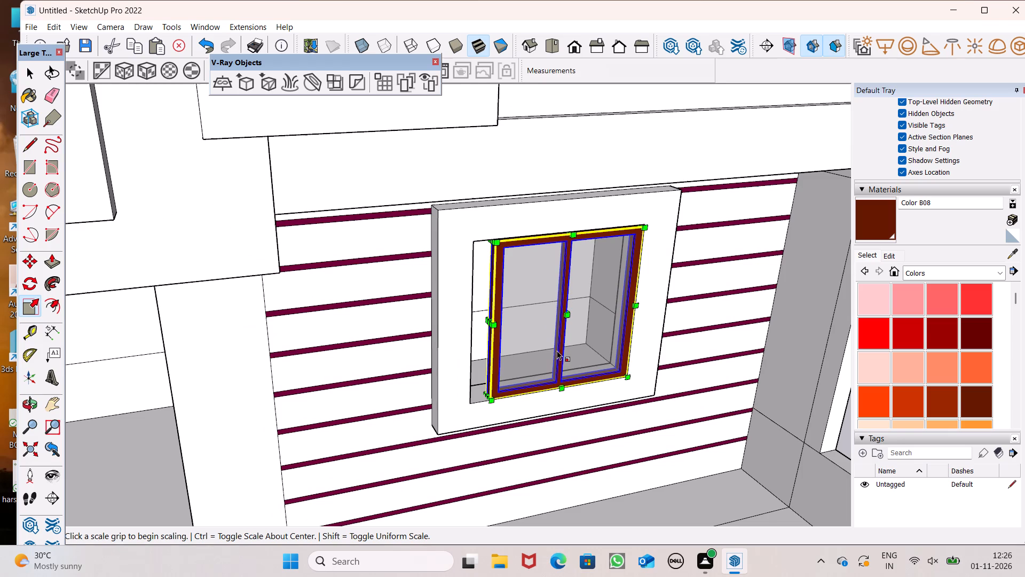
scroll(539, 372, up, 1)
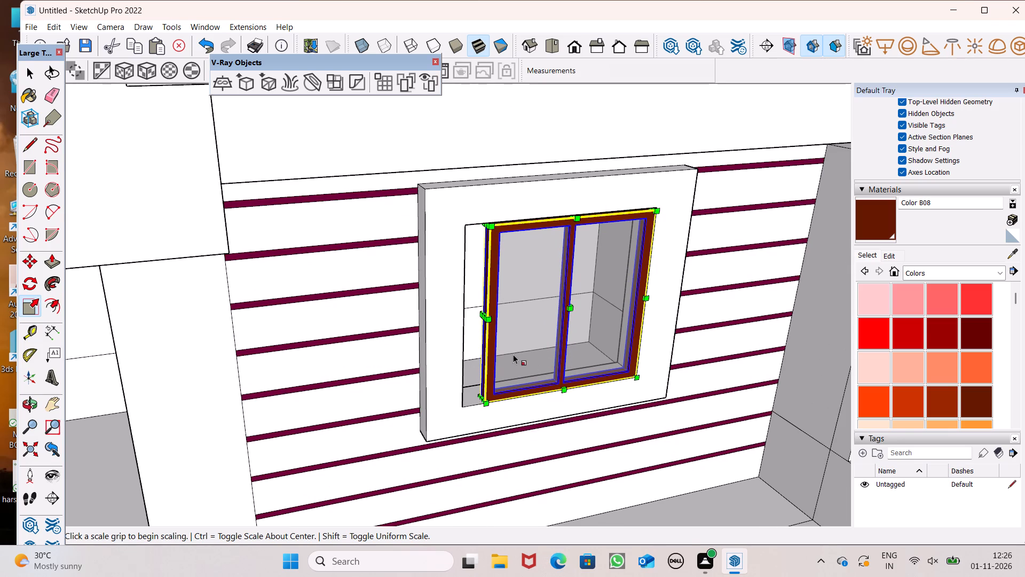
middle_drag(523, 350, 550, 392)
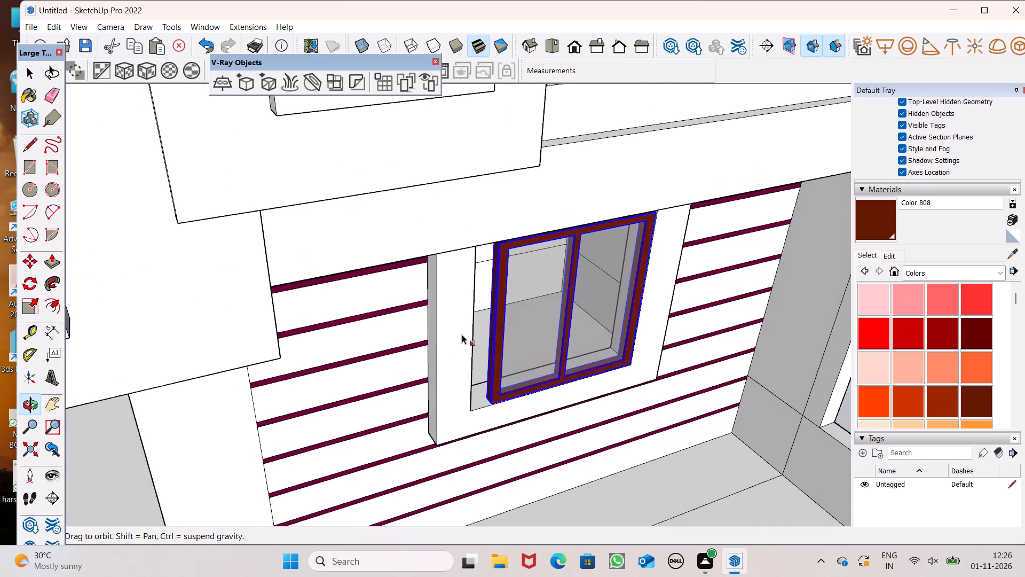
scroll(466, 328, up, 4)
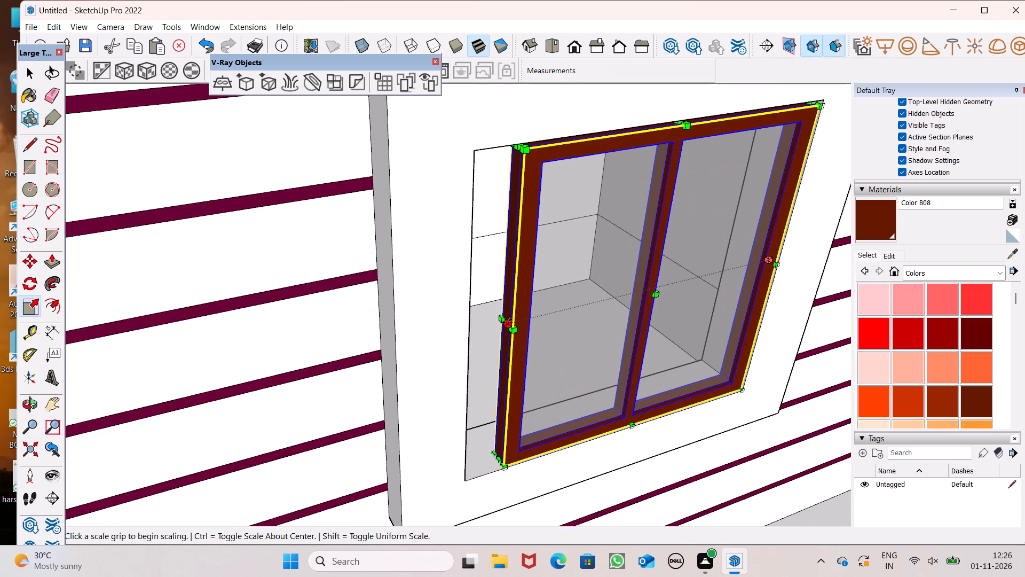
drag(507, 323, 468, 331)
scroll(468, 334, down, 4)
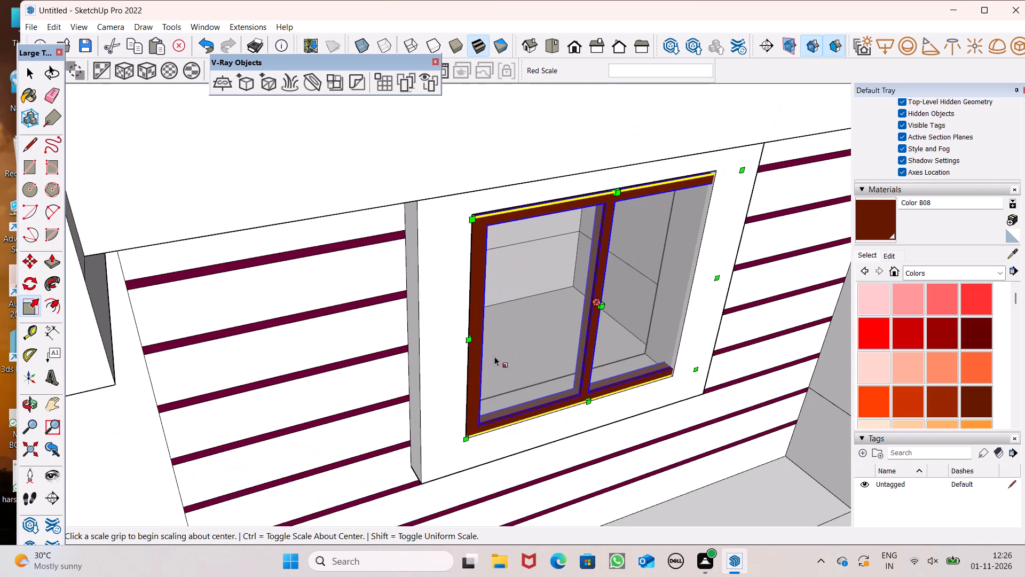
Stretch the glass window along the blue axis by about 1.04 to reach the top edge of the opening.
middle_drag(529, 338, 542, 278)
scroll(553, 302, down, 2)
scroll(600, 205, up, 8)
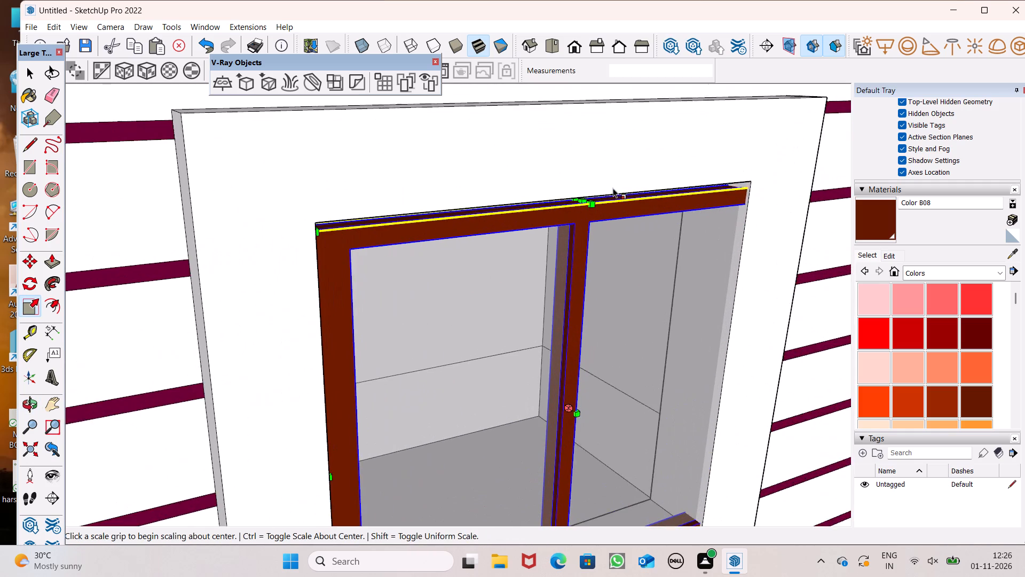
scroll(609, 185, up, 7)
drag(554, 212, 551, 206)
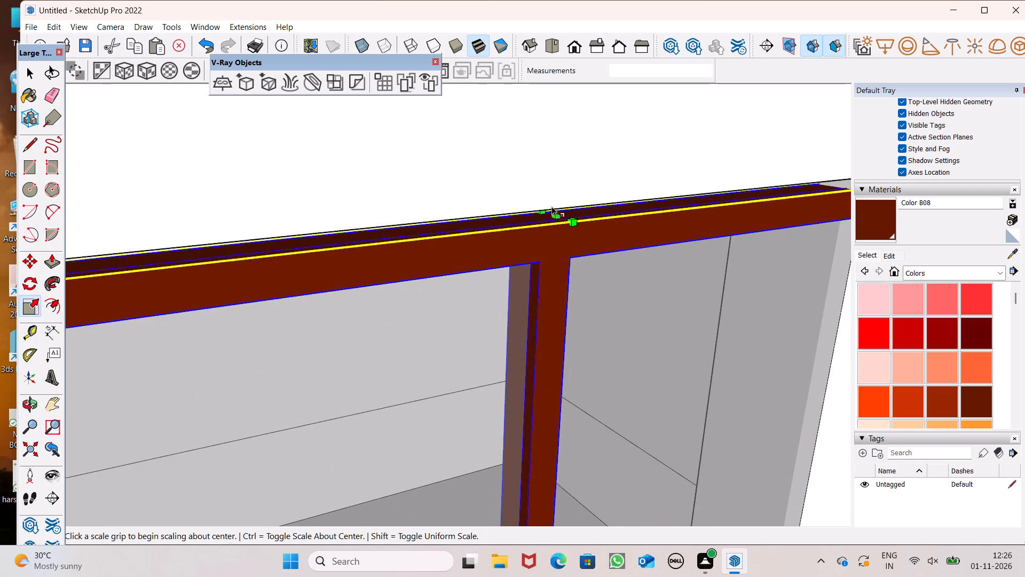
drag(551, 206, 550, 201)
drag(555, 213, 551, 199)
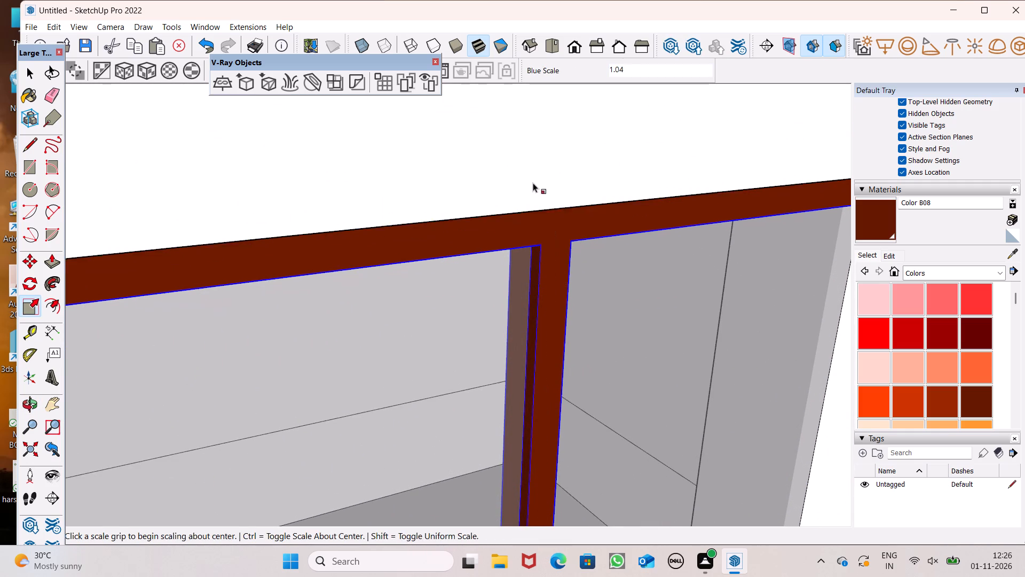
scroll(527, 183, down, 13)
key(space)
Scale the glass window down uniformly from its overhanging upper corner to bring its far side back into the opening.
middle_drag(566, 304, 551, 305)
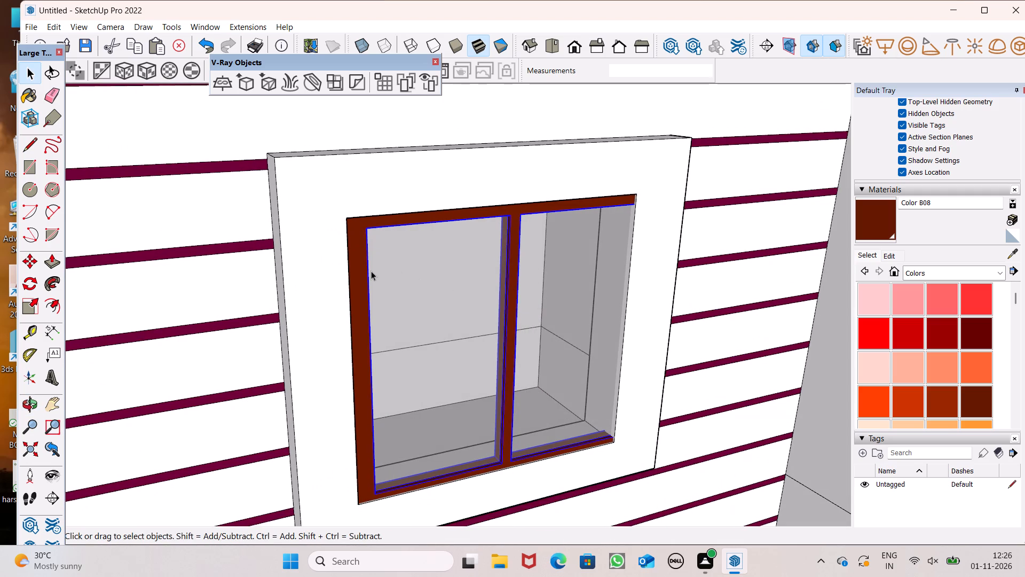
drag(26, 305, 34, 308)
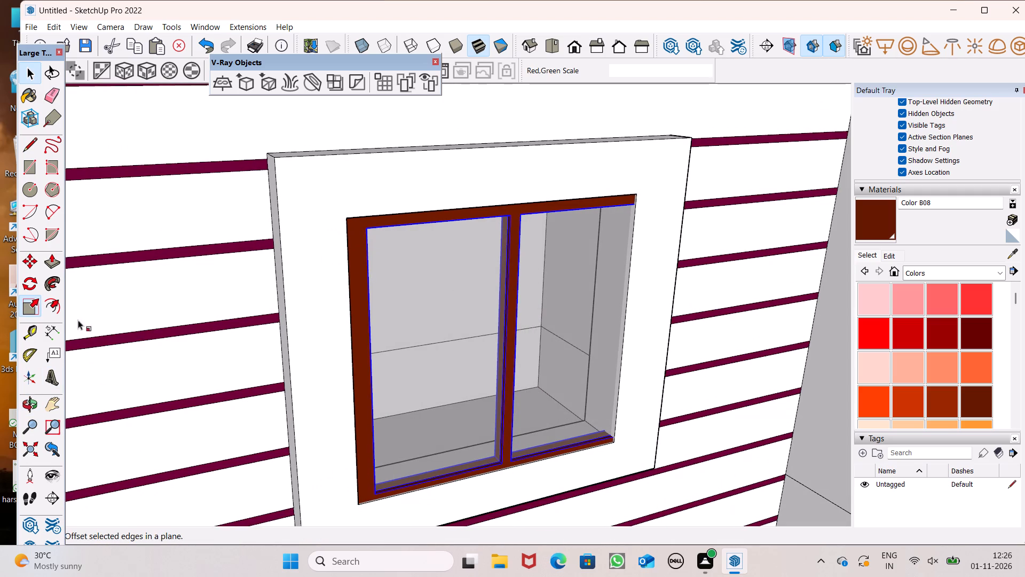
drag(664, 192, 664, 196)
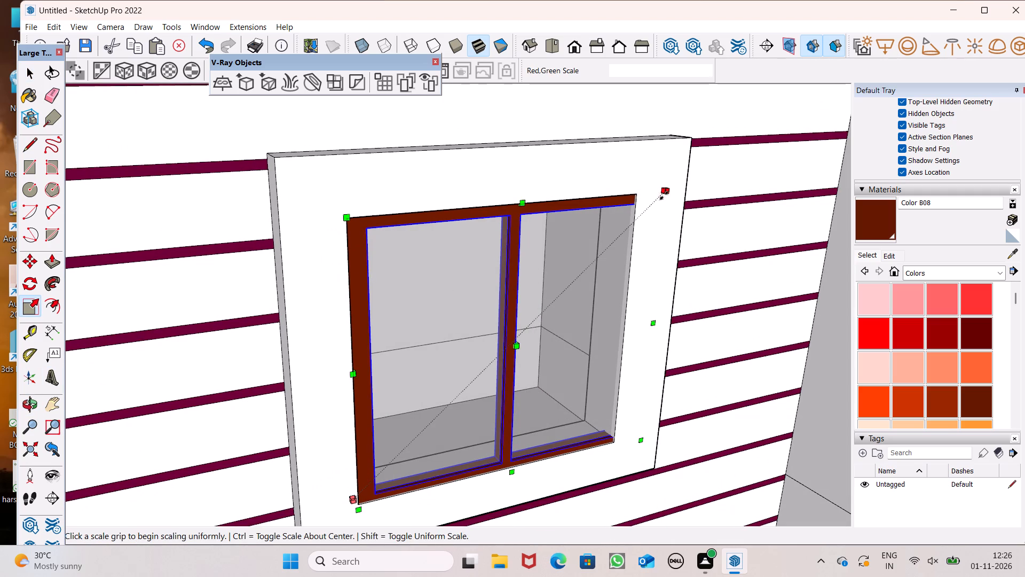
drag(664, 196, 622, 206)
Stretch the shrunken glass window upward along the blue axis to meet the top edge of the opening.
scroll(507, 213, up, 1)
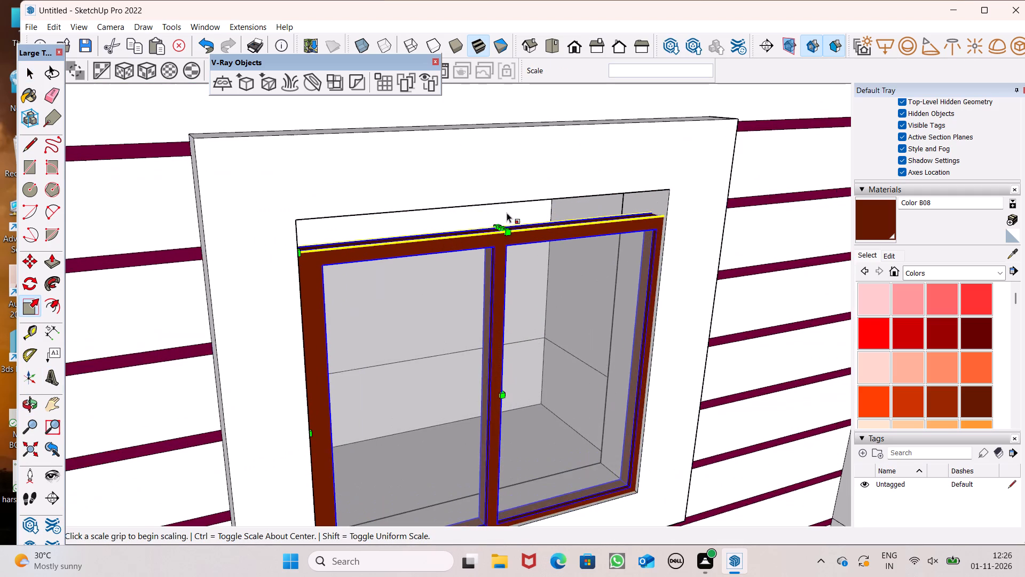
scroll(507, 213, up, 6)
drag(496, 268, 484, 215)
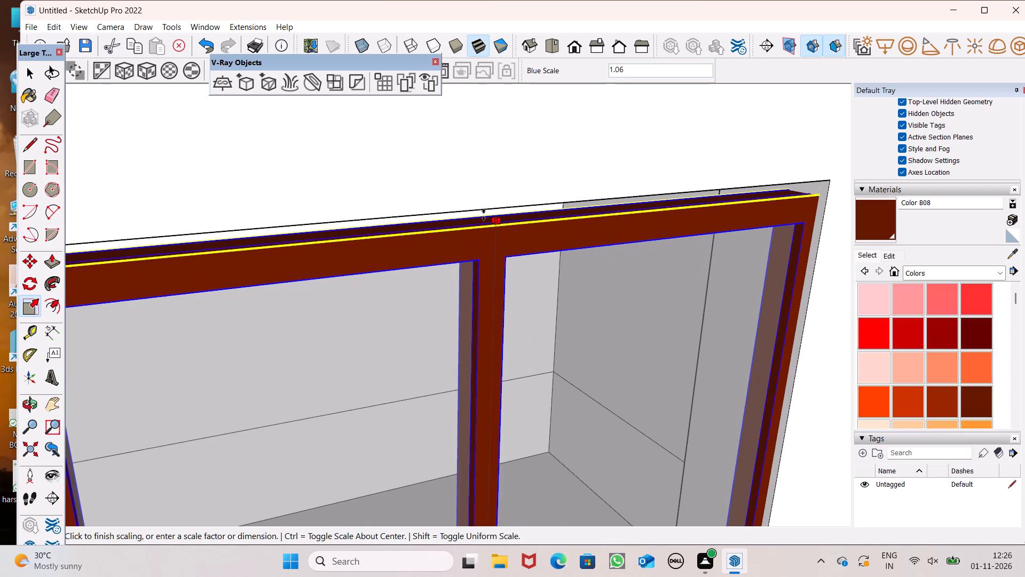
drag(484, 215, 472, 209)
scroll(467, 212, down, 8)
middle_drag(630, 395, 549, 377)
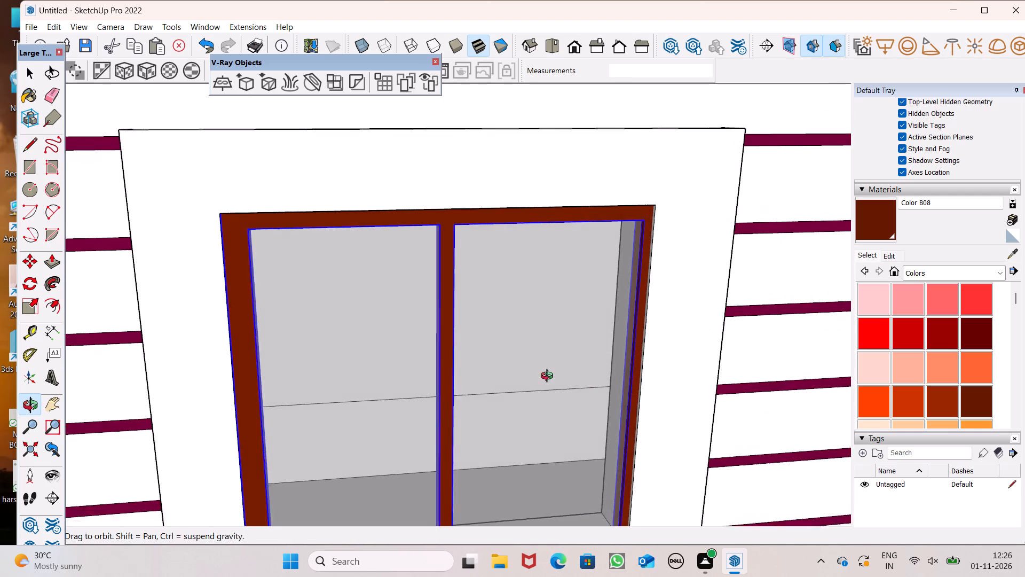
middle_drag(549, 377, 546, 377)
key(space)
Scale the glass window down slightly and uniformly from its upper corner so both side frame members show in the opening.
scroll(547, 247, down, 6)
scroll(598, 374, up, 5)
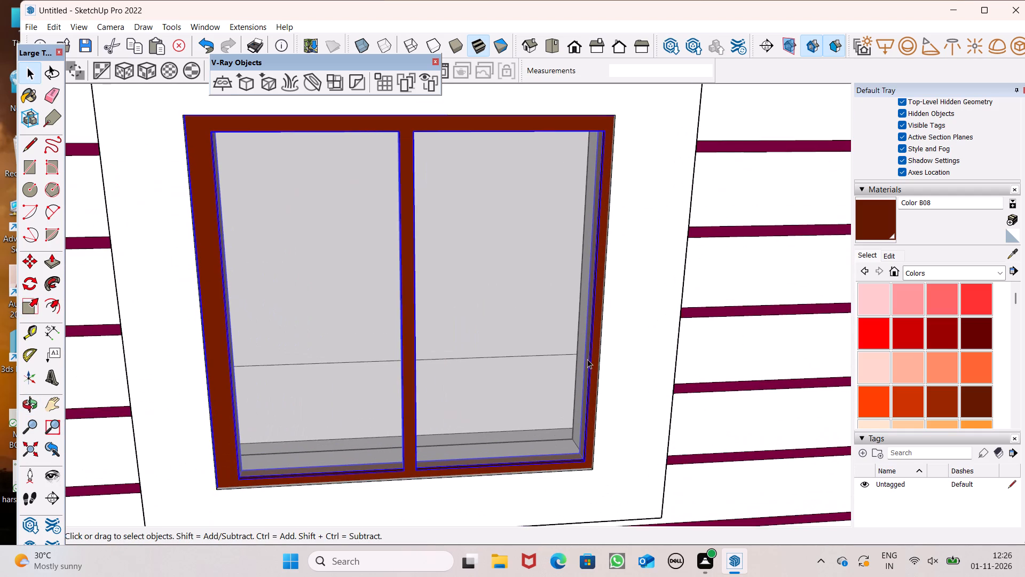
click(587, 358)
click(28, 300)
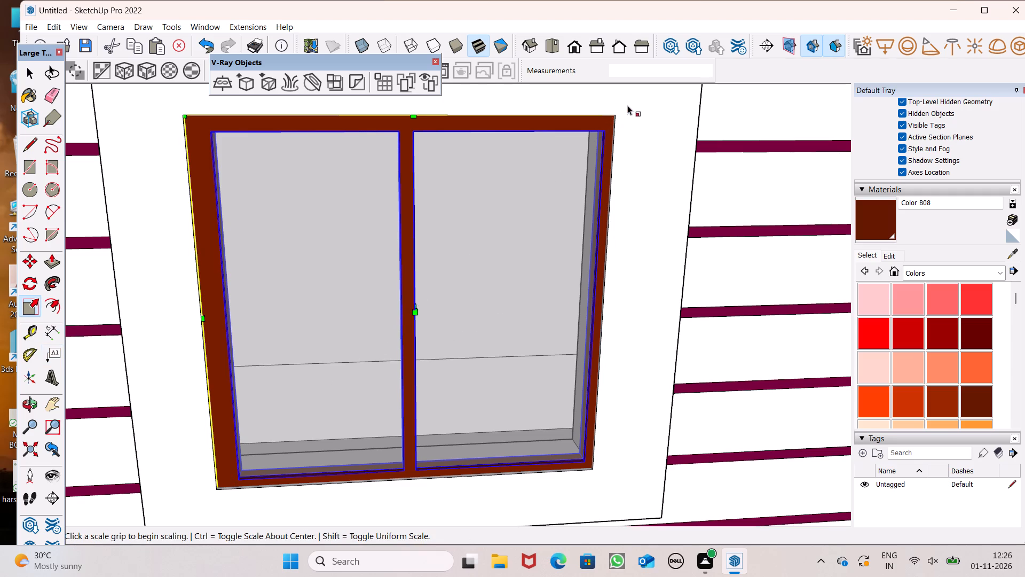
drag(630, 115, 585, 125)
key(space)
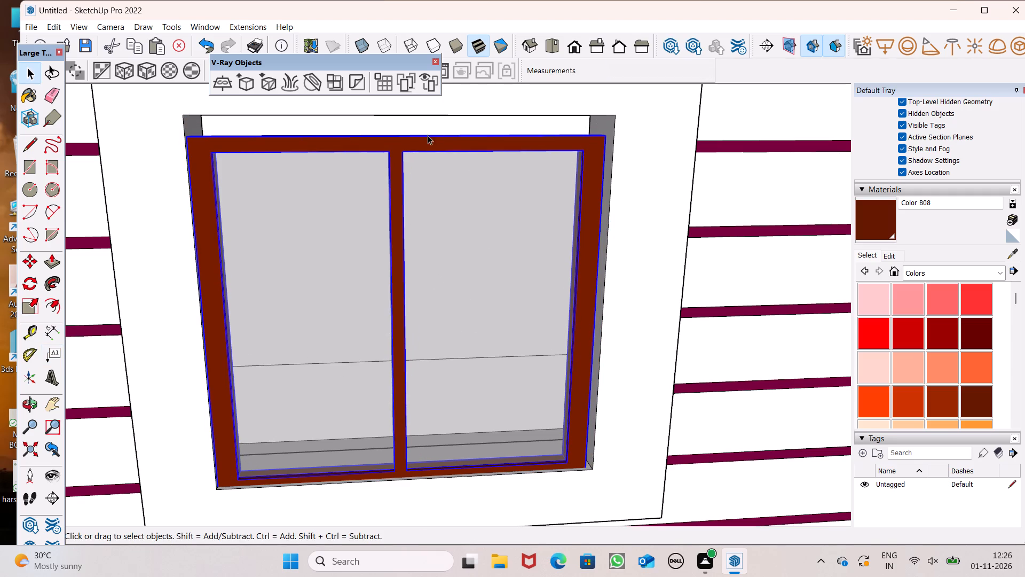
Stretch the glass window upward along the blue axis to close the gap below the opening's top edge.
click(31, 307)
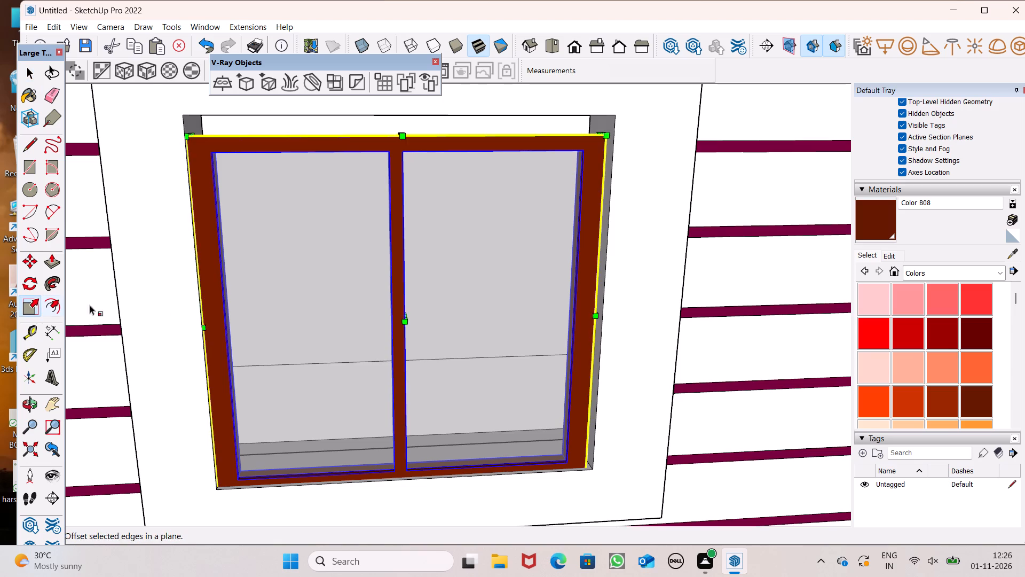
middle_drag(251, 334, 294, 372)
scroll(353, 267, down, 2)
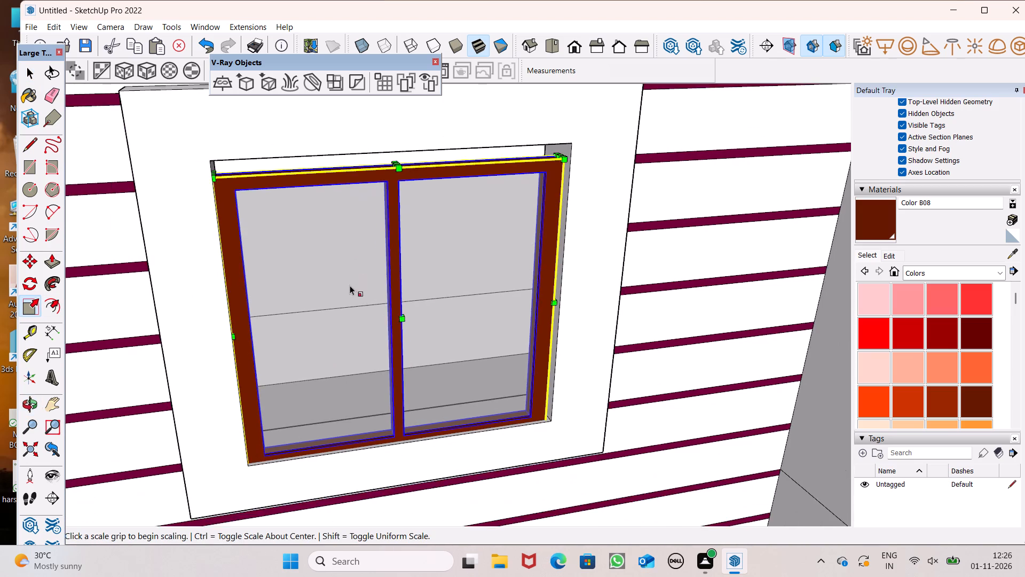
middle_drag(350, 287, 363, 337)
scroll(389, 236, up, 9)
scroll(391, 247, down, 2)
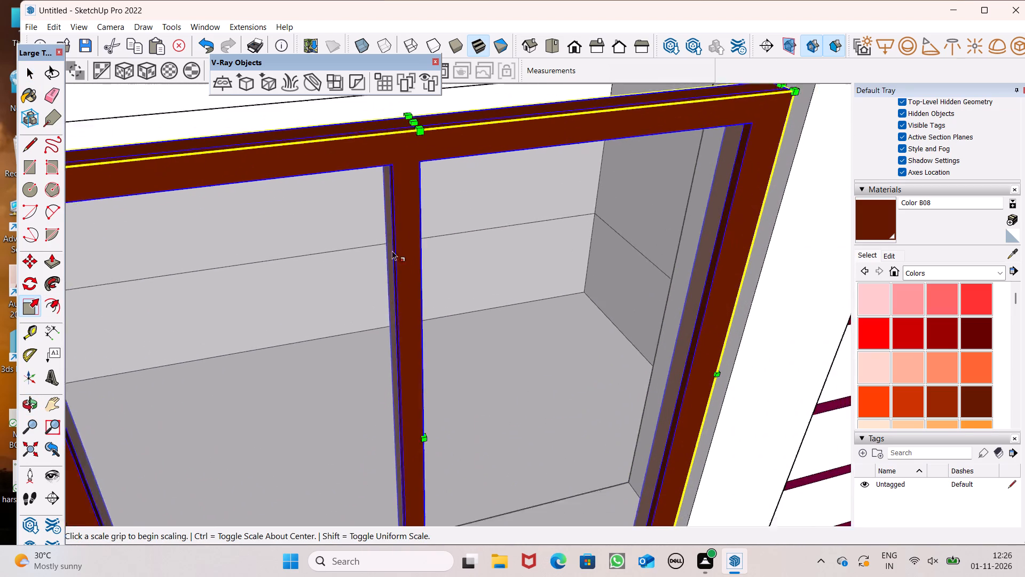
scroll(392, 251, down, 5)
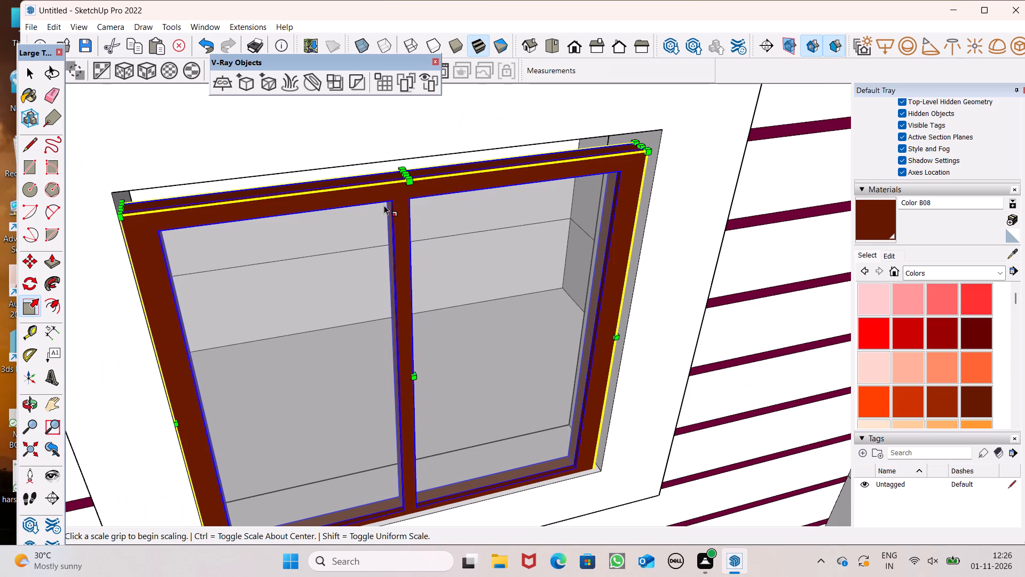
scroll(425, 177, up, 1)
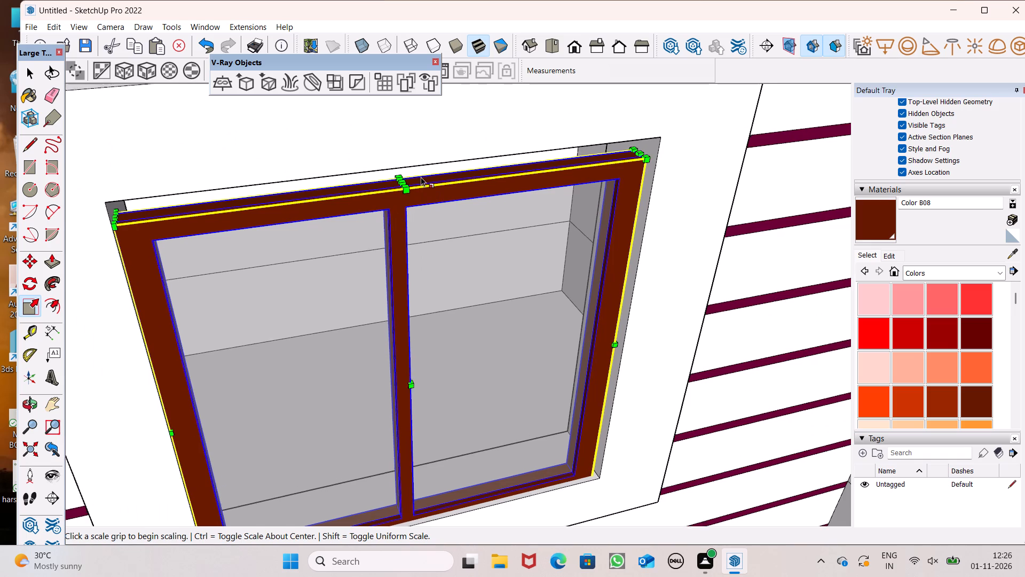
scroll(421, 177, up, 1)
drag(403, 185, 396, 167)
scroll(384, 160, down, 4)
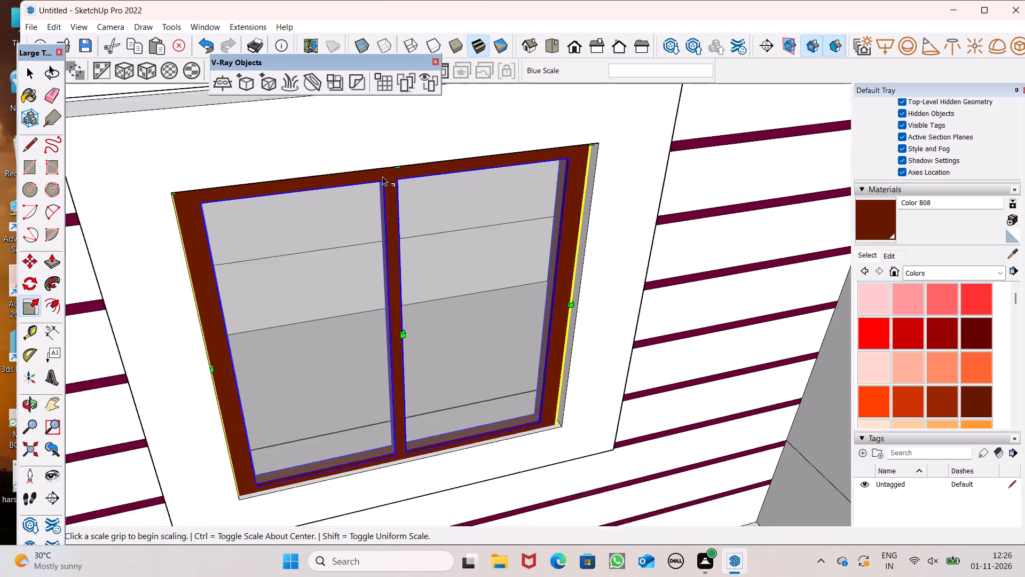
scroll(382, 176, down, 5)
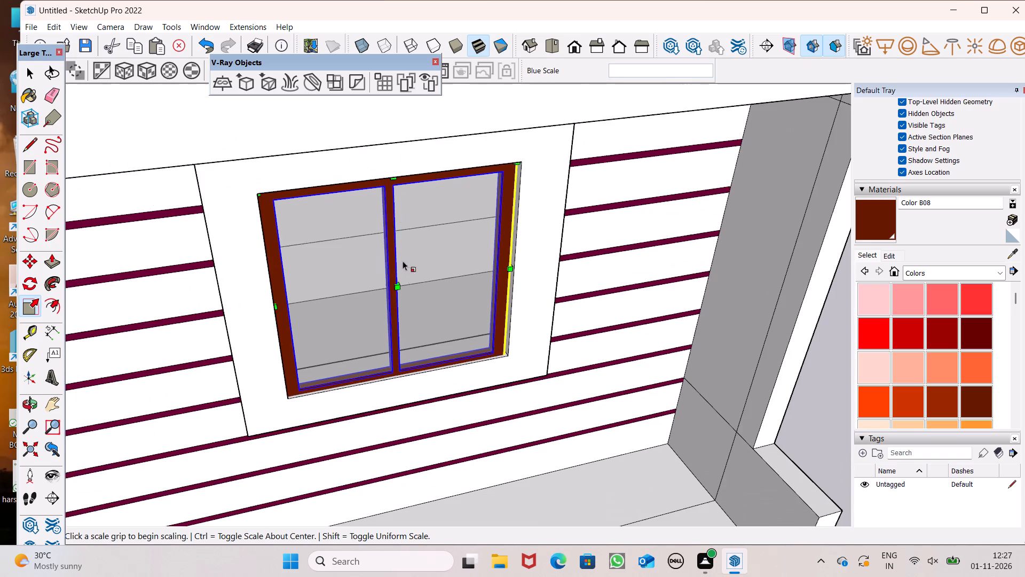
Fine-tune the glass window's size with a slight uniform scale from its lower corner, and clear the selection.
middle_drag(418, 281, 345, 258)
scroll(391, 328, up, 6)
middle_drag(401, 397, 390, 379)
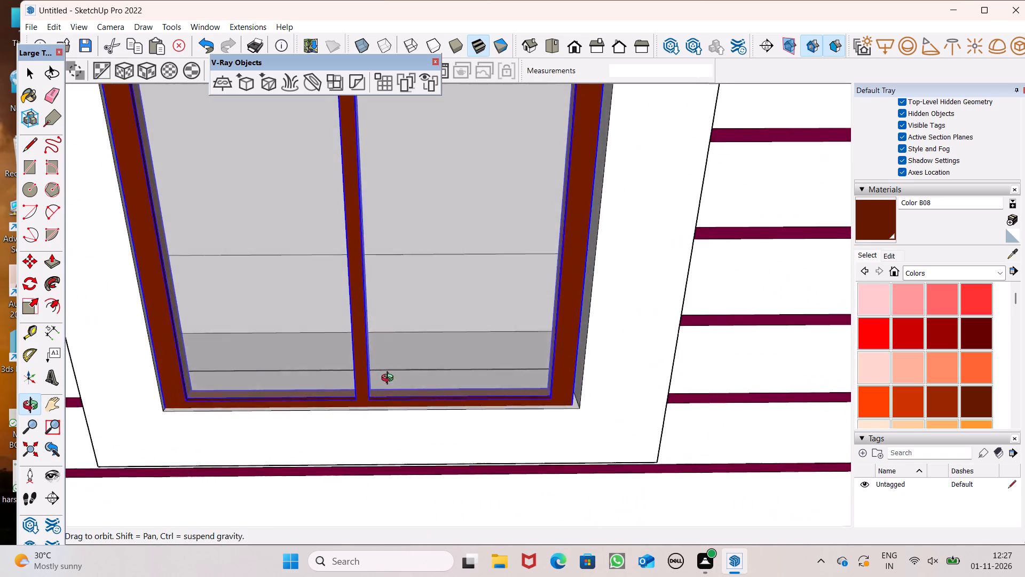
middle_drag(390, 379, 365, 298)
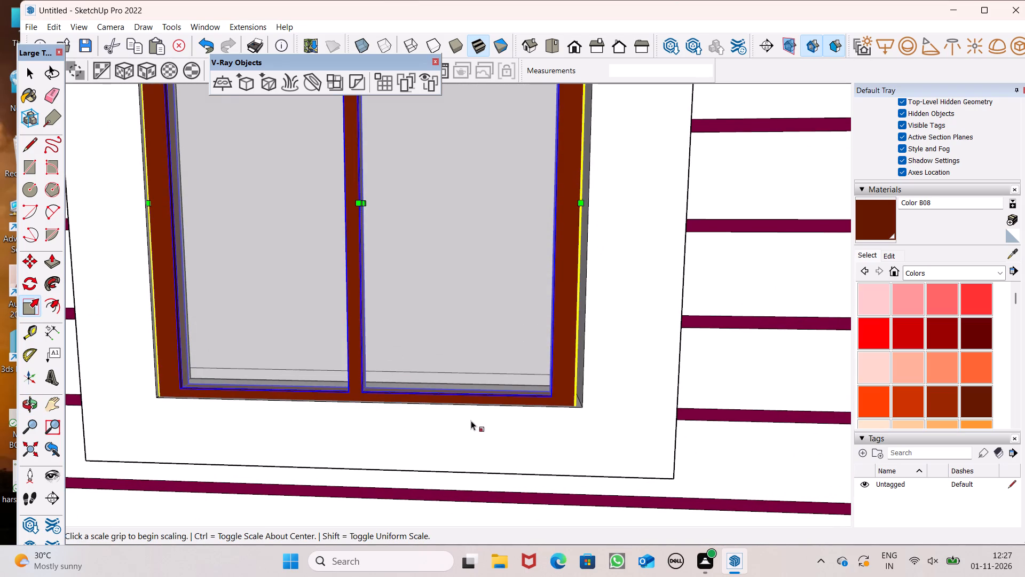
drag(570, 406, 570, 406)
drag(570, 406, 575, 397)
scroll(499, 343, down, 7)
scroll(426, 351, down, 2)
key(space)
scroll(440, 355, down, 6)
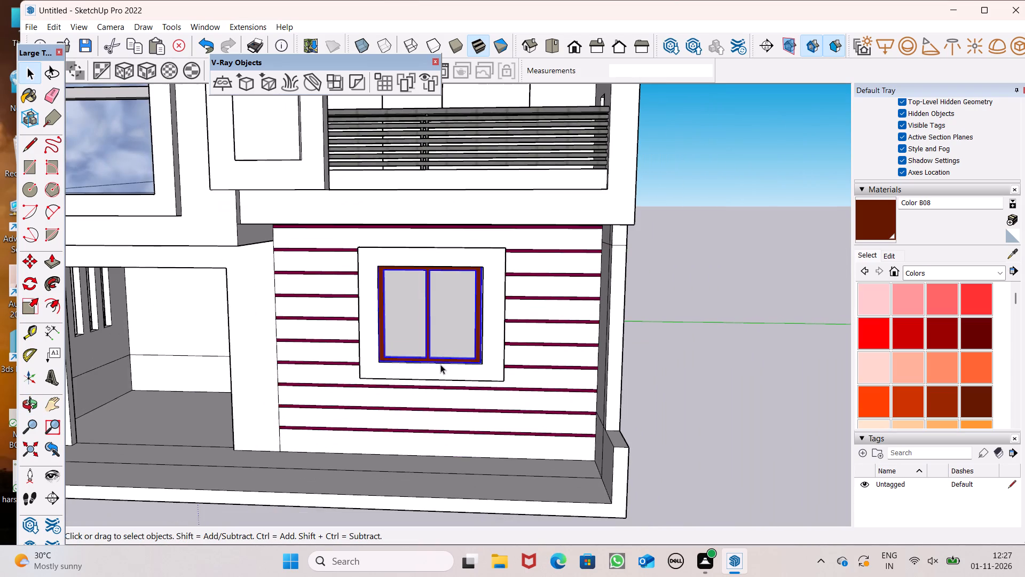
click(706, 414)
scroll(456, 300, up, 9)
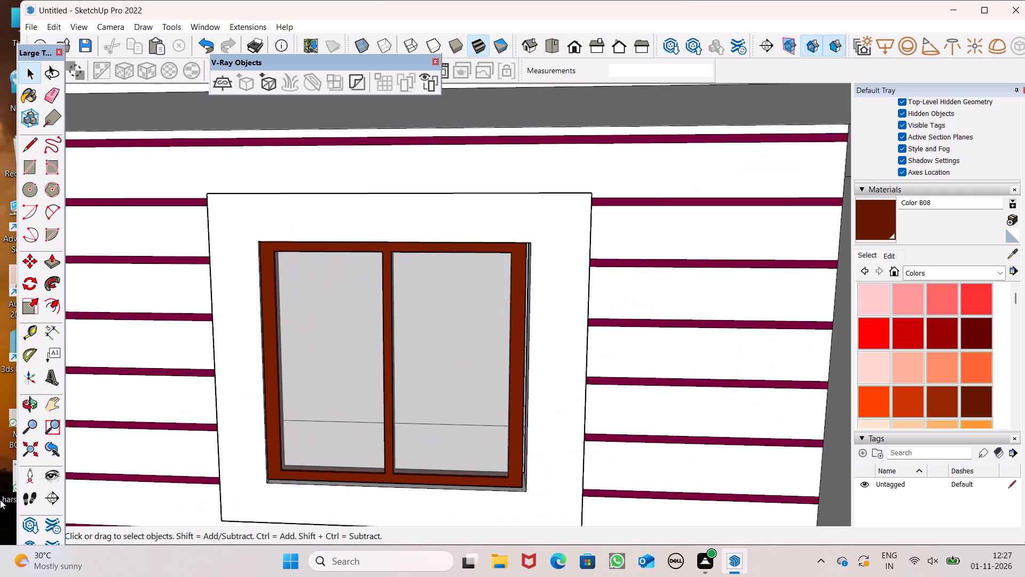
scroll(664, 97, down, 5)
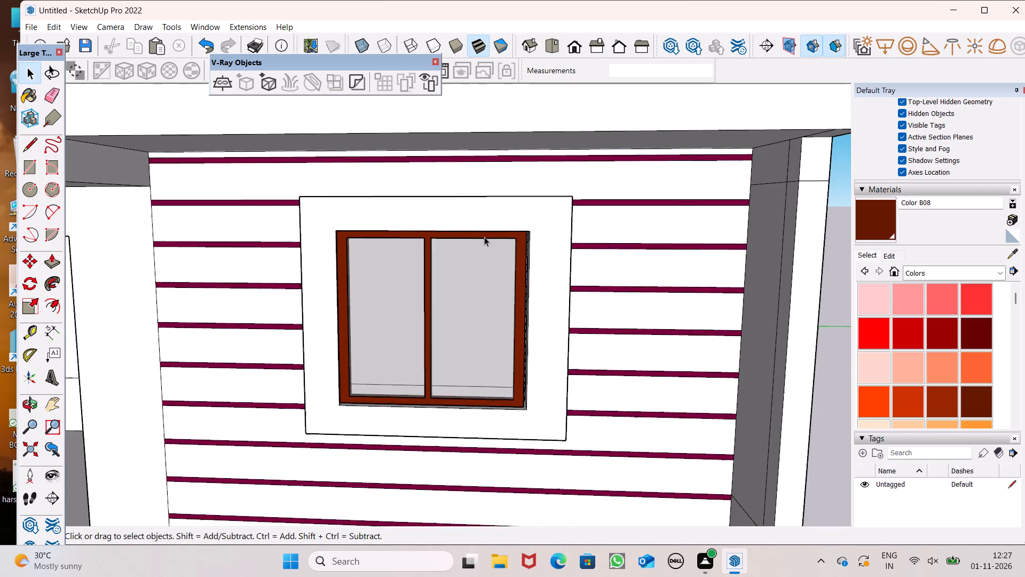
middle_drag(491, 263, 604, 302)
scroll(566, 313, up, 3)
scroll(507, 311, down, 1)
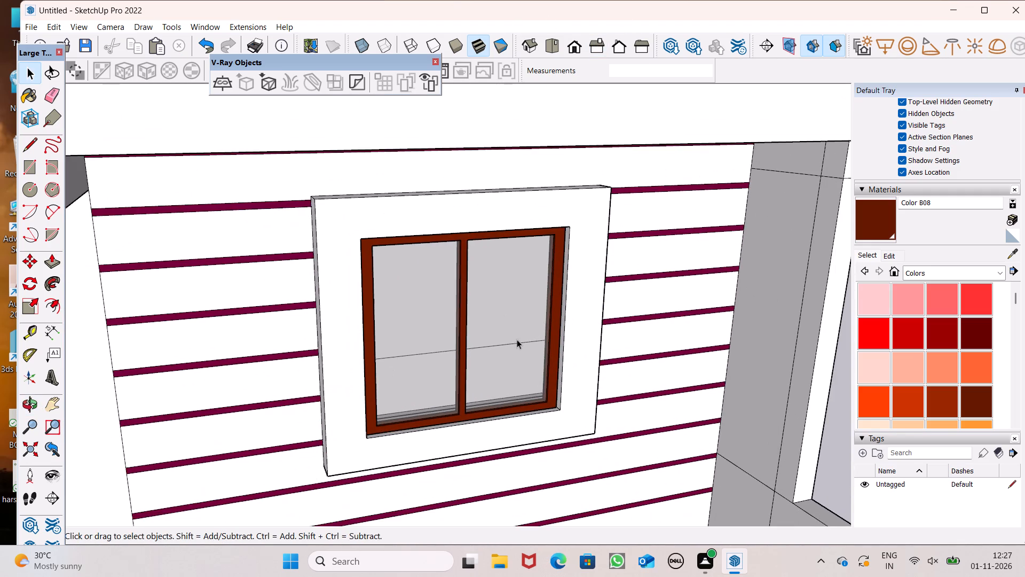
Stretch the ground-floor glass window sideways along the red axis to meet the opening's side edge, and clear the selection.
middle_drag(522, 348, 564, 400)
scroll(558, 372, up, 6)
click(562, 364)
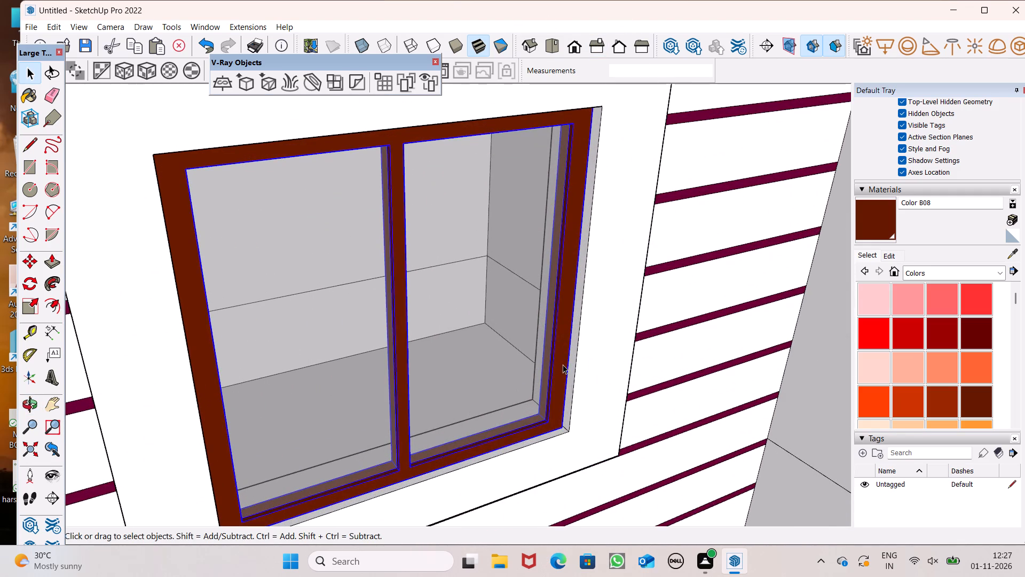
middle_drag(592, 415, 428, 386)
scroll(424, 394, up, 1)
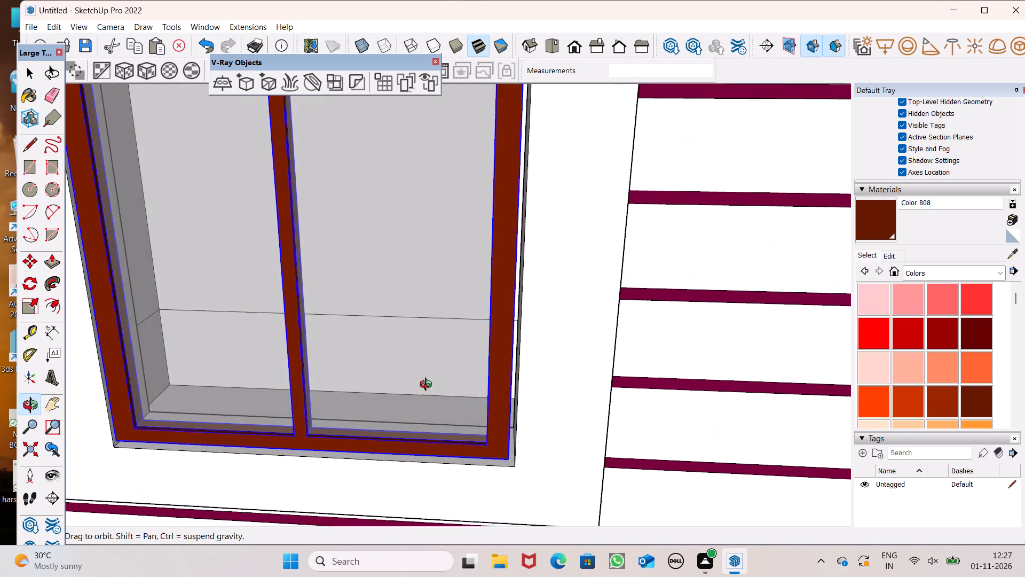
middle_drag(428, 386, 421, 400)
click(37, 309)
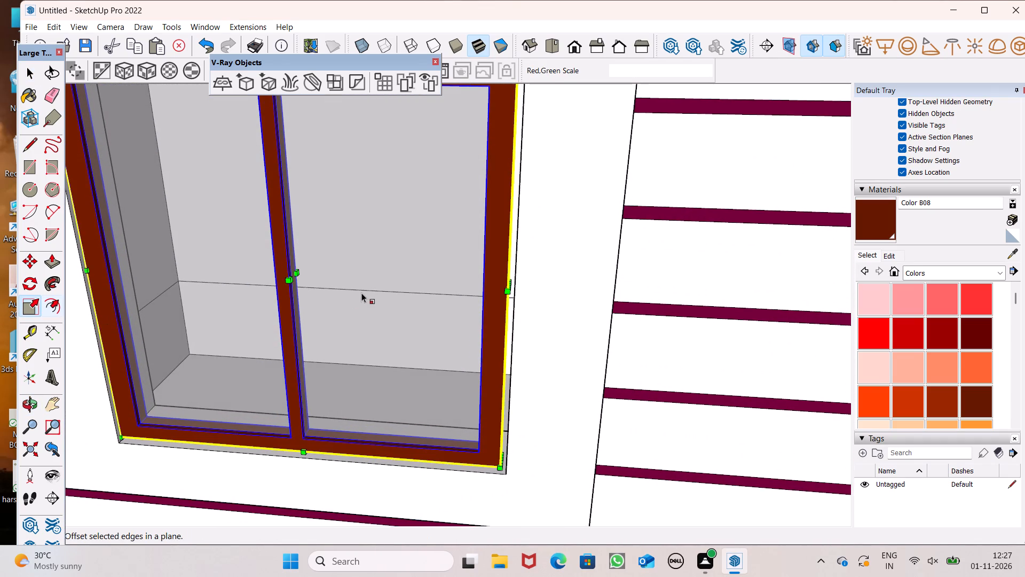
scroll(362, 293, up, 3)
middle_drag(379, 345, 353, 371)
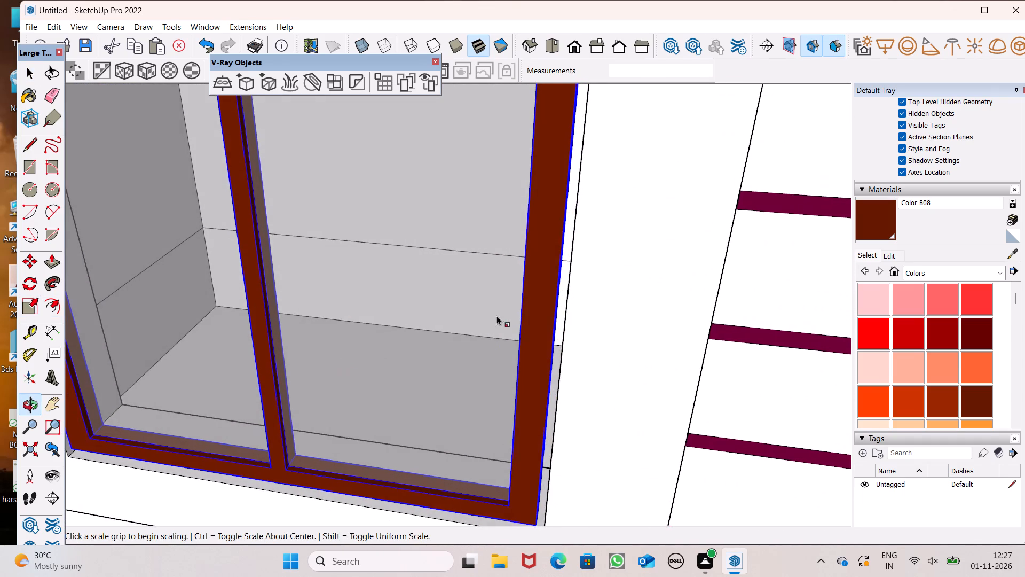
scroll(536, 301, up, 7)
drag(555, 301, 595, 310)
scroll(487, 270, down, 6)
middle_drag(435, 328, 580, 316)
key(space)
scroll(514, 270, down, 6)
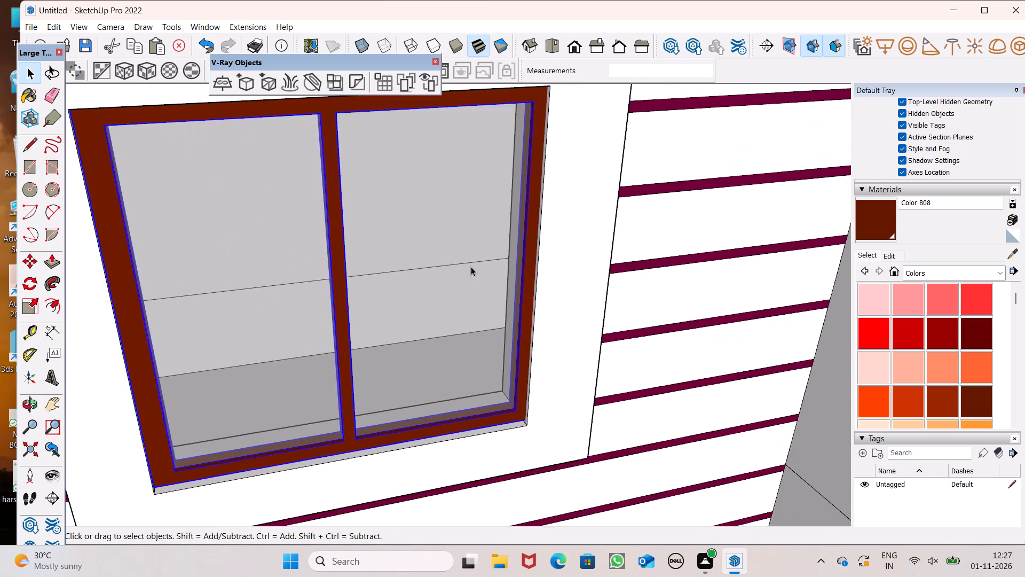
scroll(471, 266, down, 11)
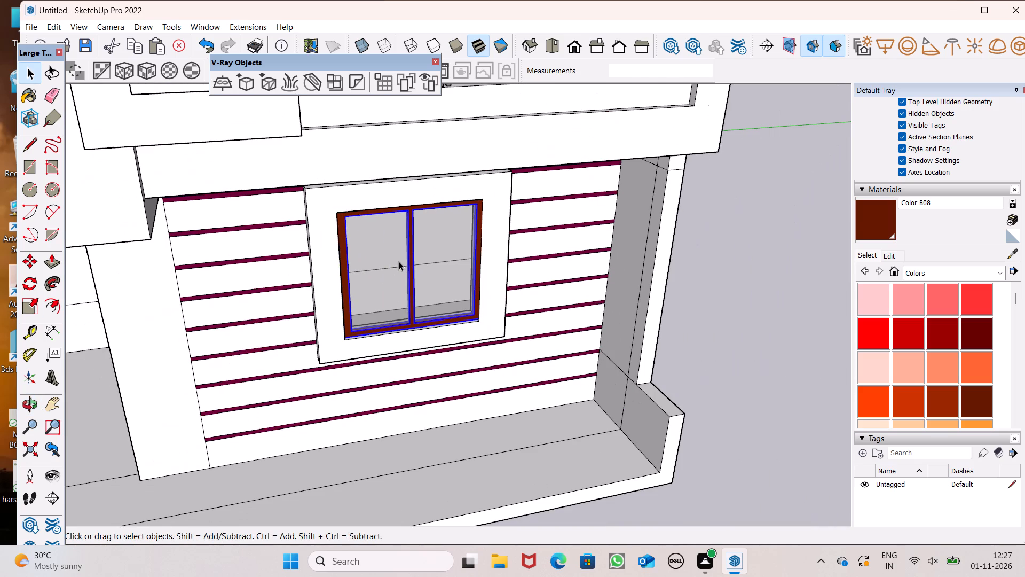
click(700, 309)
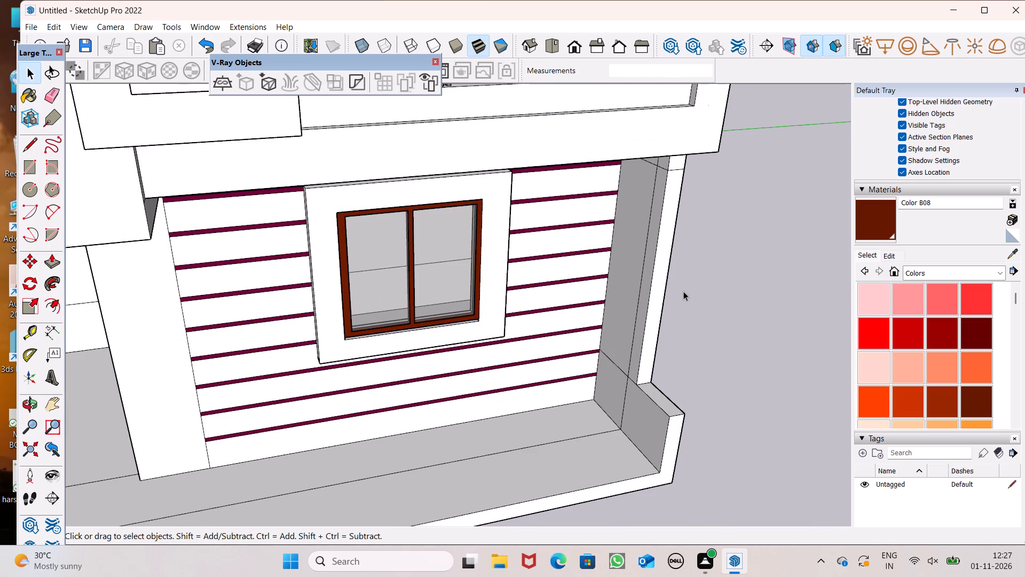
Copy the ground-floor glass window up to the lower corner of the window opening behind the first-floor balcony railing.
scroll(683, 291, down, 3)
middle_drag(740, 327, 651, 318)
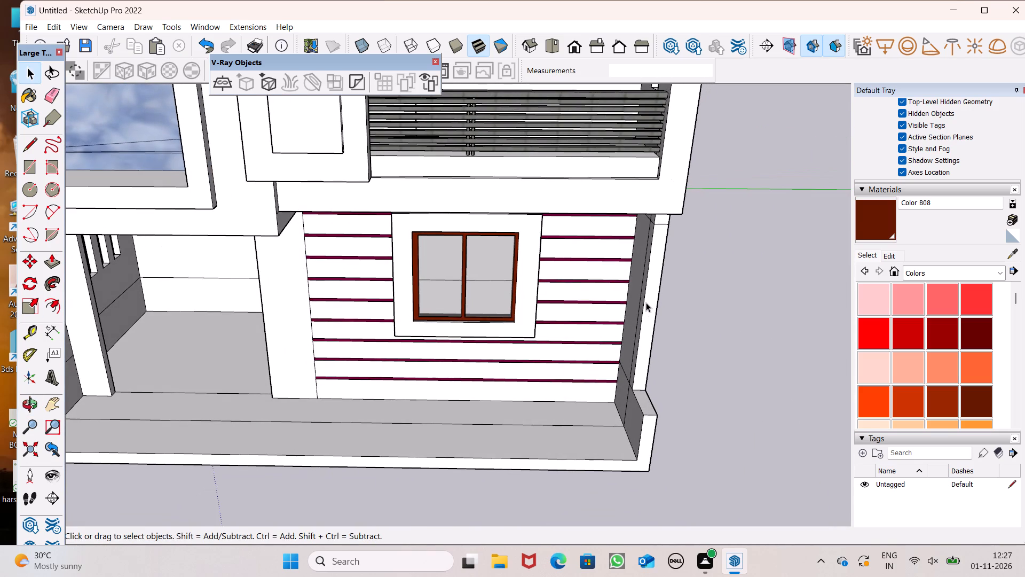
key(space)
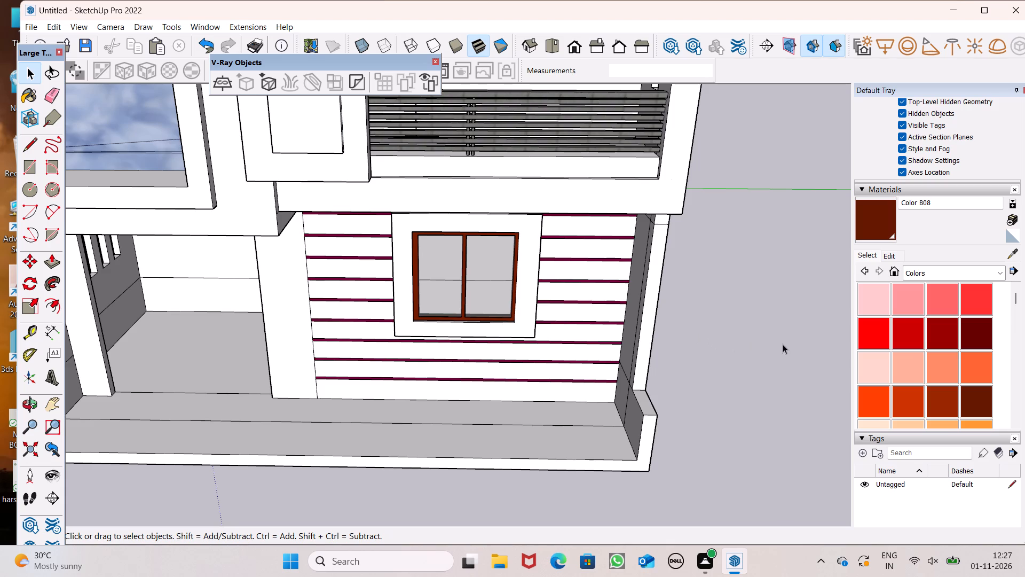
click(783, 344)
scroll(453, 402, down, 8)
scroll(430, 300, up, 8)
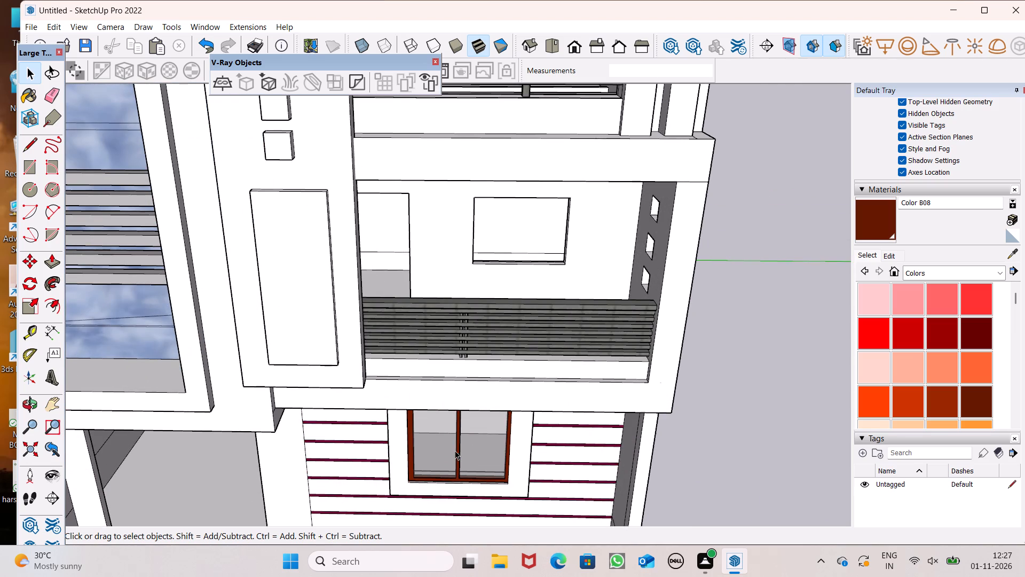
click(455, 438)
scroll(446, 318, down, 4)
key(m)
key(Return)
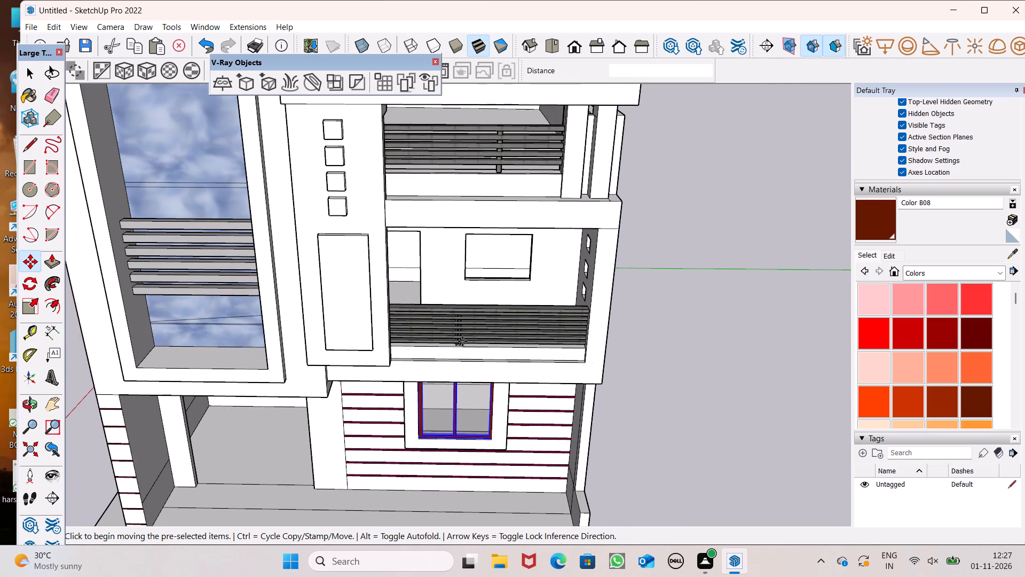
scroll(462, 341, up, 3)
scroll(500, 391, down, 4)
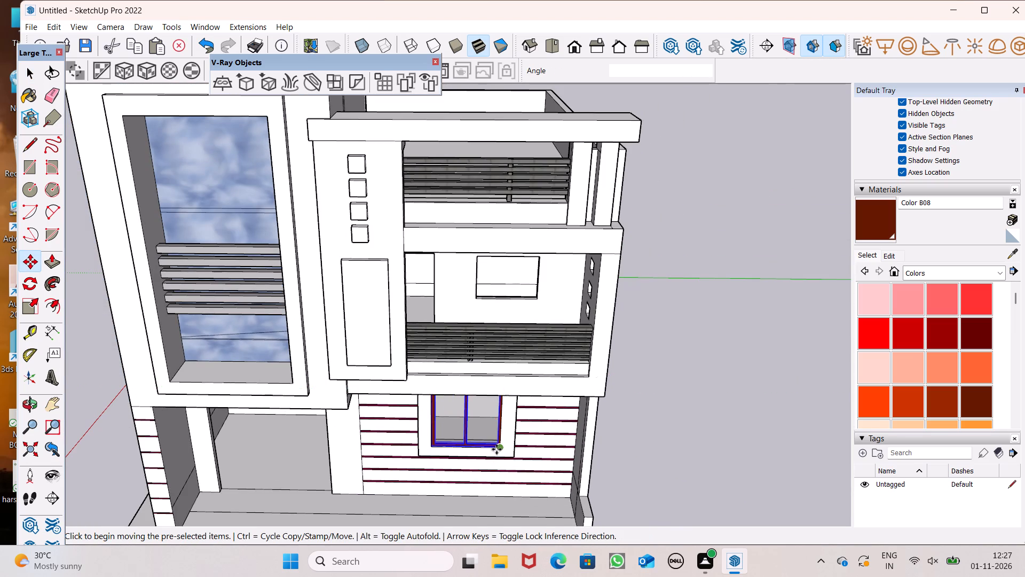
drag(496, 449, 537, 299)
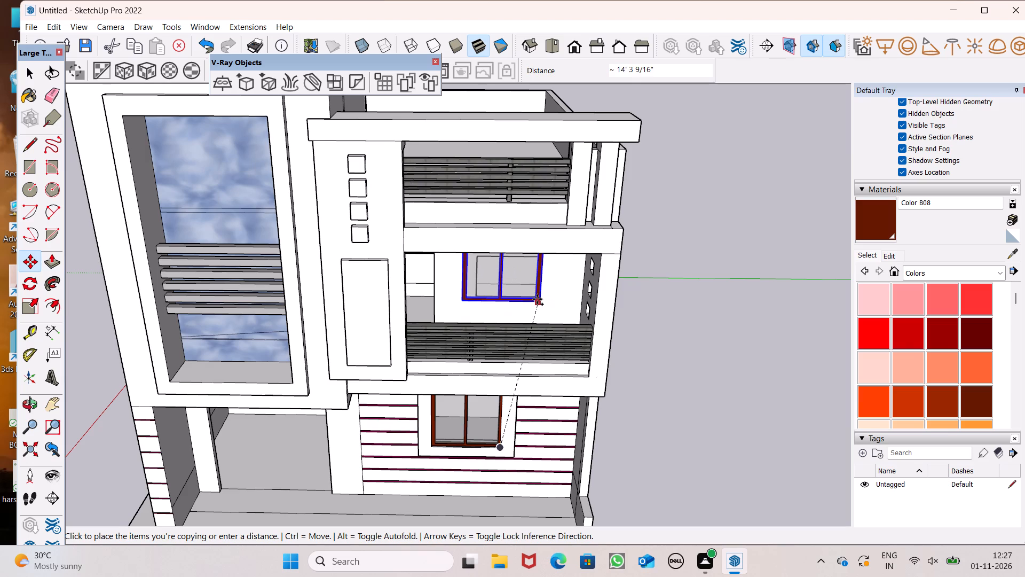
drag(537, 299, 539, 300)
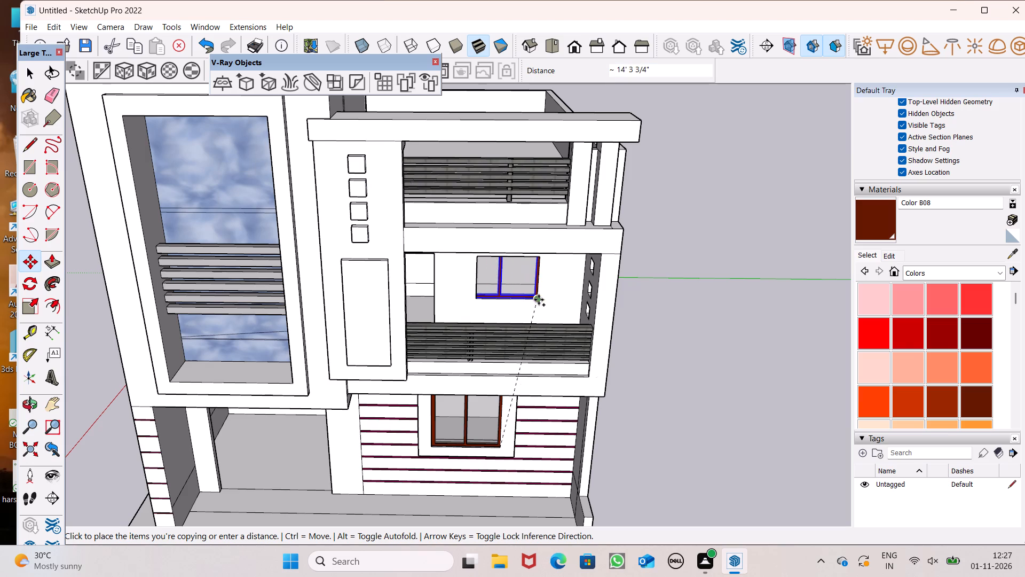
drag(539, 300, 536, 301)
scroll(512, 322, down, 4)
middle_drag(508, 270, 488, 197)
scroll(488, 197, up, 7)
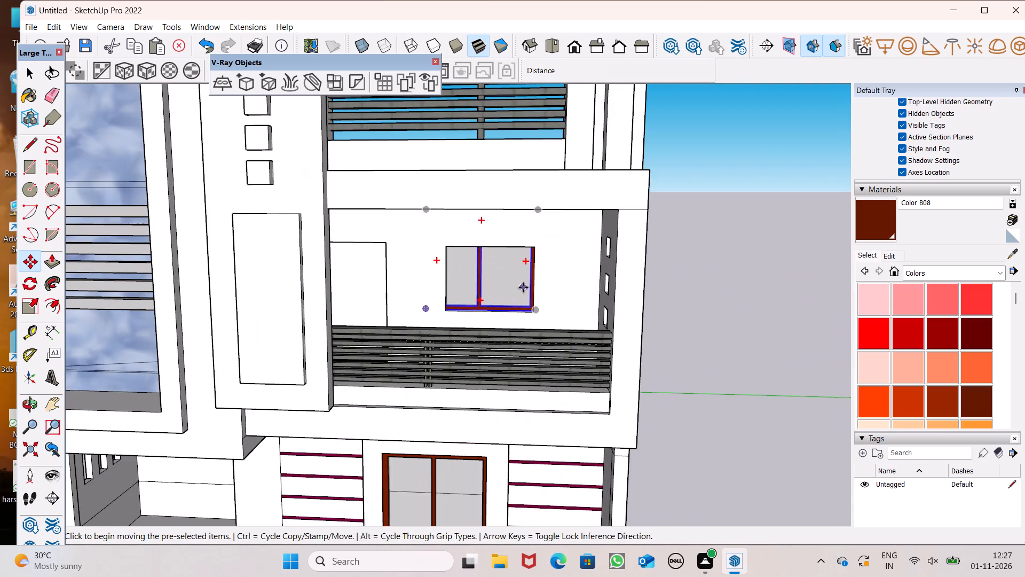
Shrink the copied first-floor glass window uniformly from its upper corner so it sits within the opening.
click(17, 303)
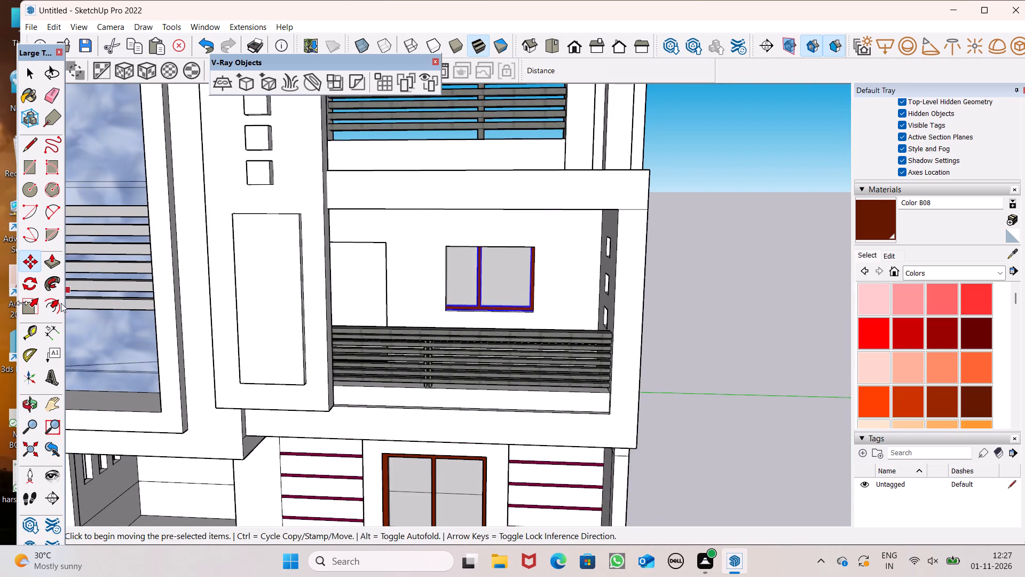
click(20, 305)
scroll(427, 235, up, 6)
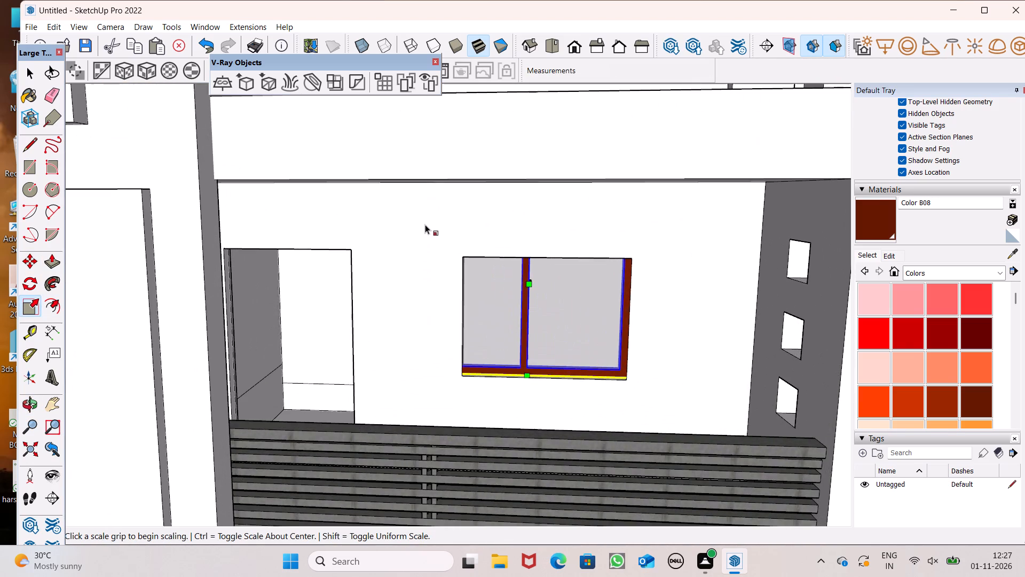
scroll(429, 222, down, 2)
drag(429, 195, 448, 221)
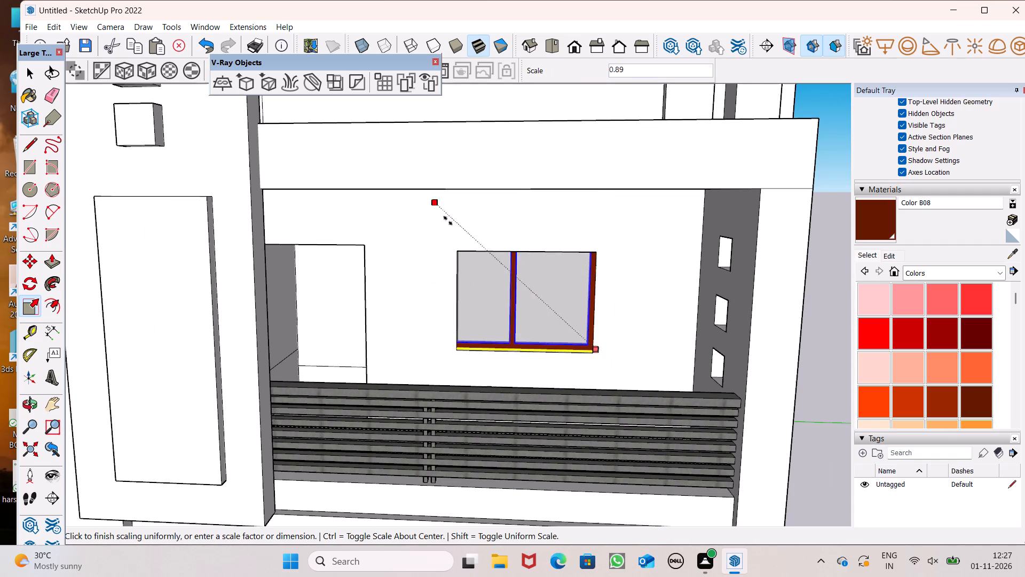
drag(448, 221, 509, 305)
middle_drag(562, 342, 566, 365)
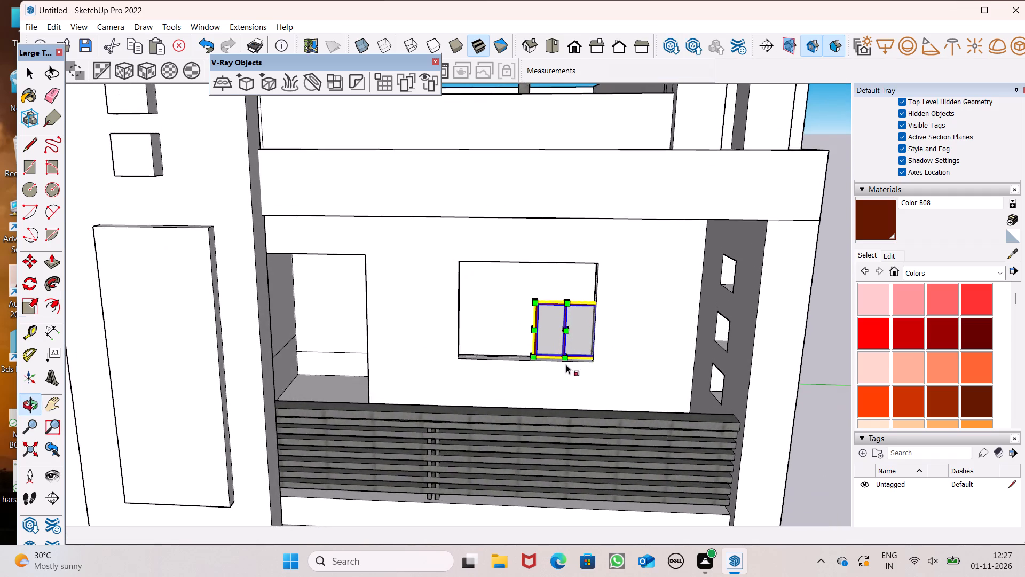
Move the shrunken window about 1 7/8" so its lower corner fits the opening's lower corner.
scroll(573, 349, up, 7)
key(space)
key(m)
key(Return)
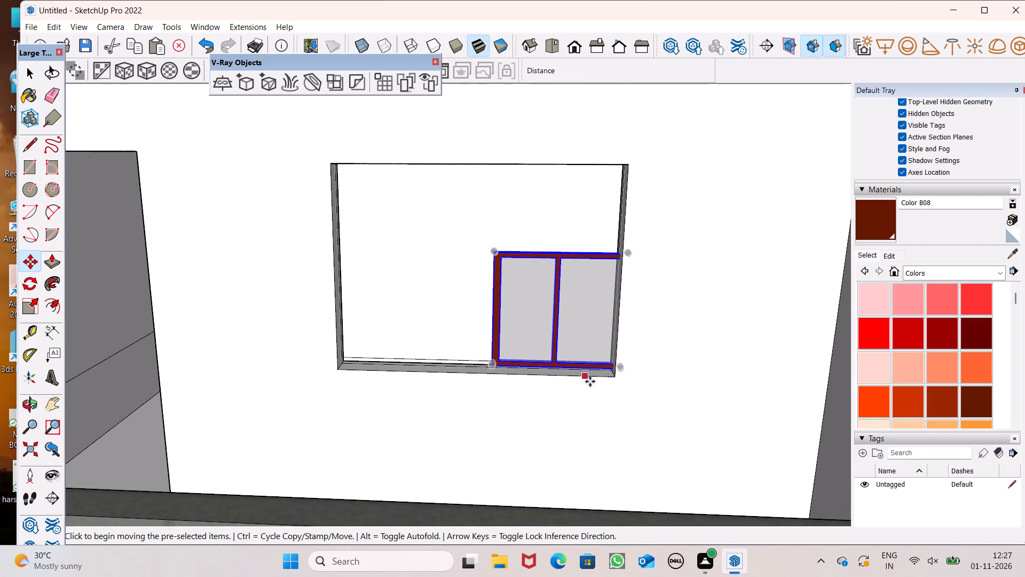
drag(620, 368, 601, 371)
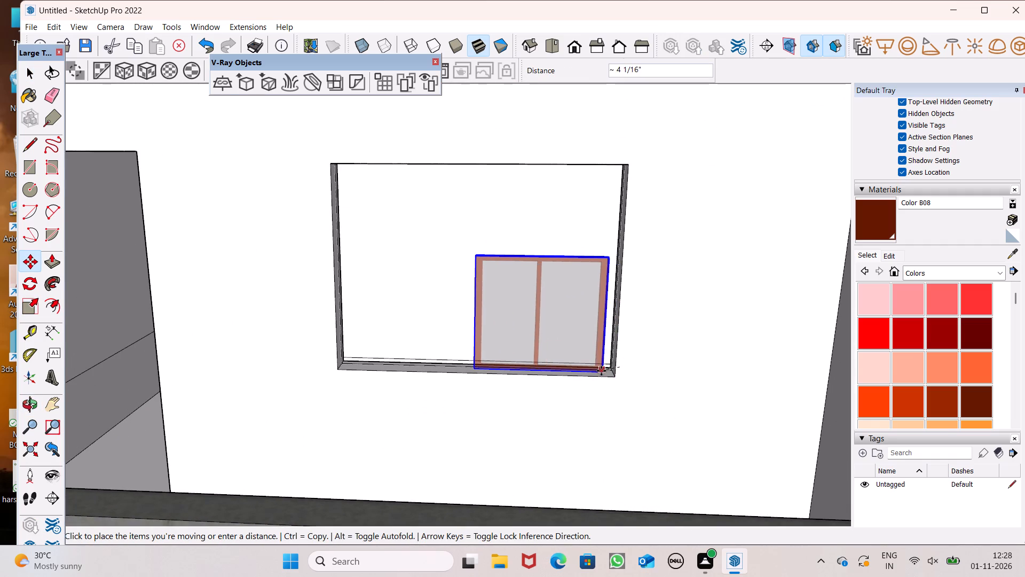
drag(601, 371, 608, 370)
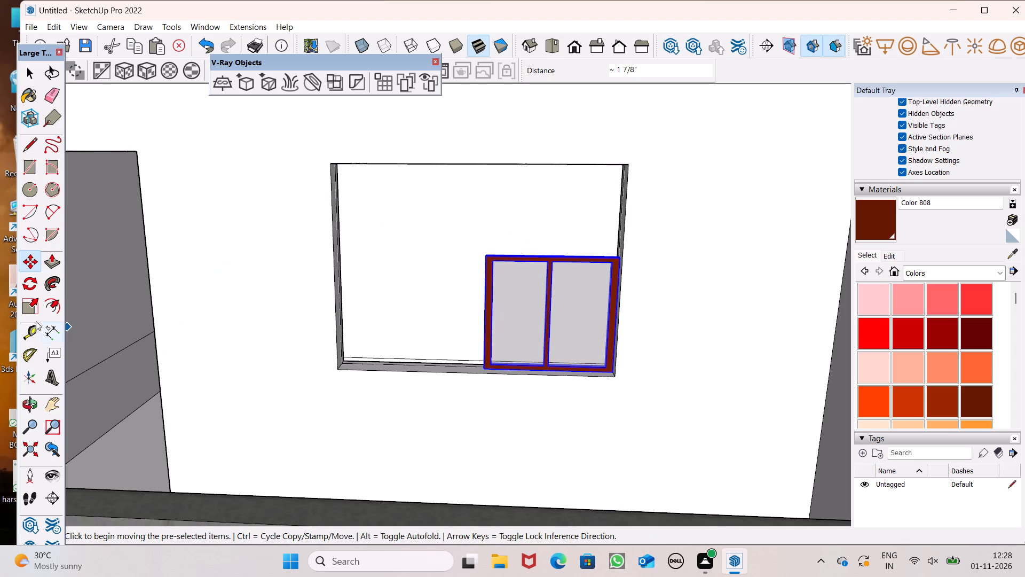
Thicken the first-floor window frame along the green axis by a scale factor of about 2.50.
click(22, 310)
middle_drag(535, 409, 731, 480)
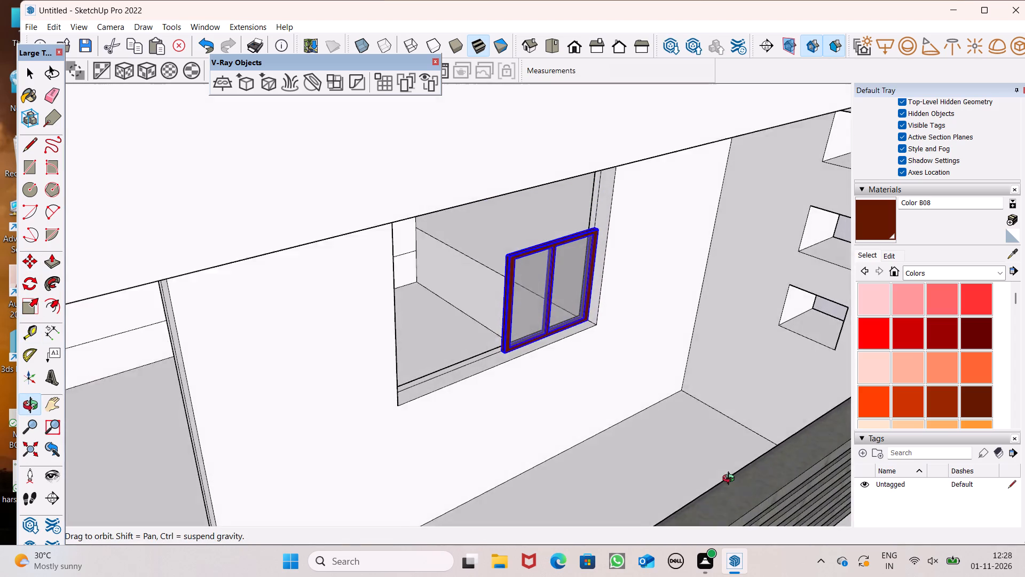
middle_drag(731, 480, 735, 459)
scroll(537, 340, up, 2)
drag(563, 285, 565, 290)
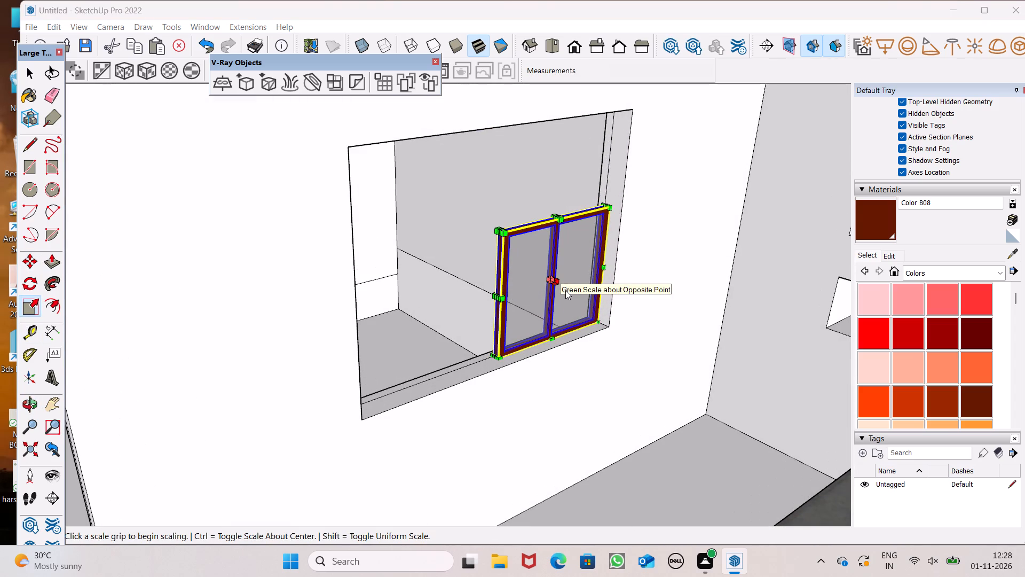
drag(565, 290, 555, 282)
click(554, 281)
scroll(560, 293, up, 6)
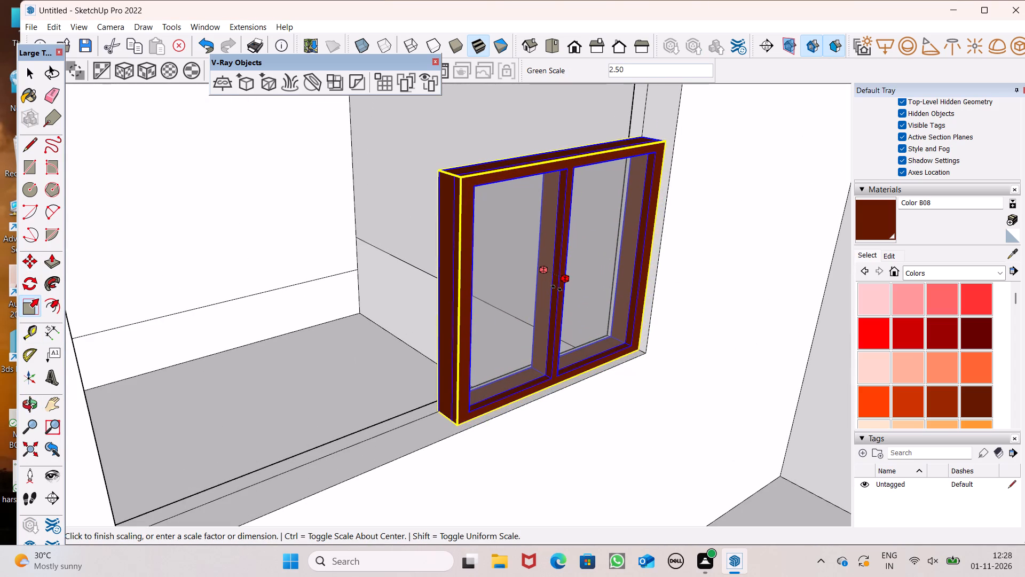
click(555, 286)
Widen the first-floor window along the red axis to about twice its width, reaching the opening's opposite side edge.
scroll(610, 282, down, 4)
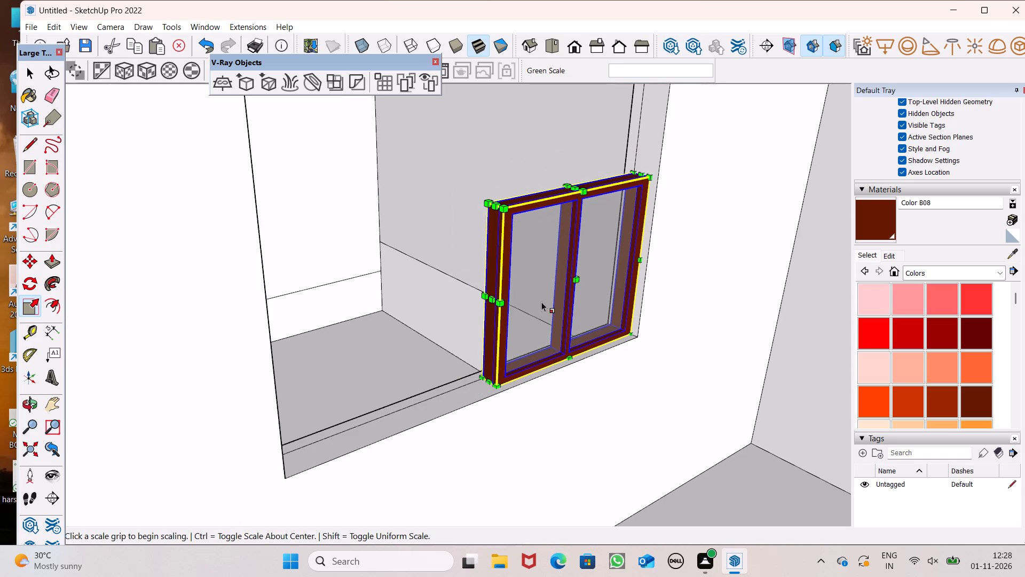
drag(501, 299, 330, 338)
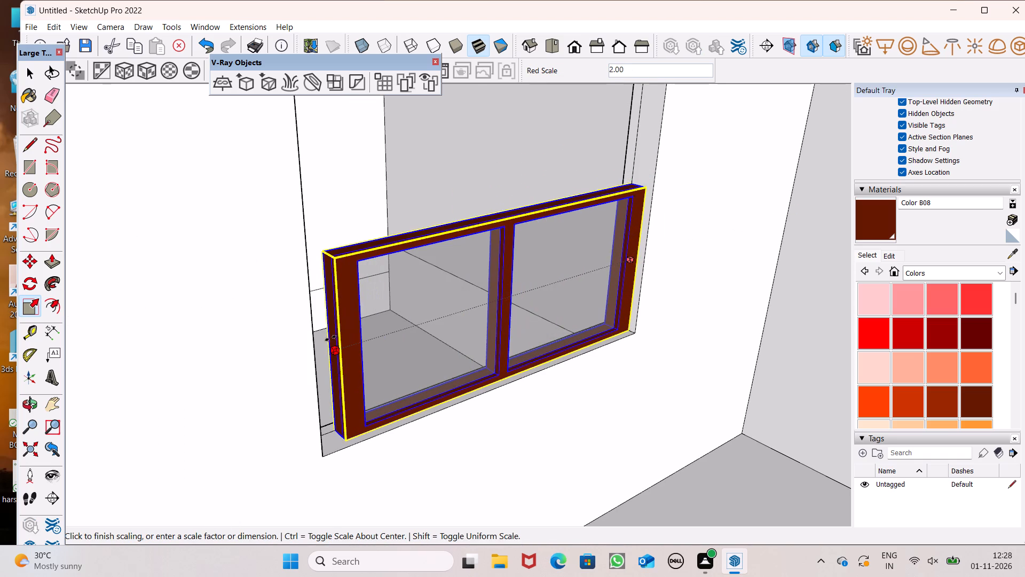
drag(330, 338, 315, 343)
scroll(329, 358, down, 7)
Stretch the first-floor window upward along the blue axis by about 1.76 to the opening's top edge, and clear the selection.
scroll(412, 229, up, 1)
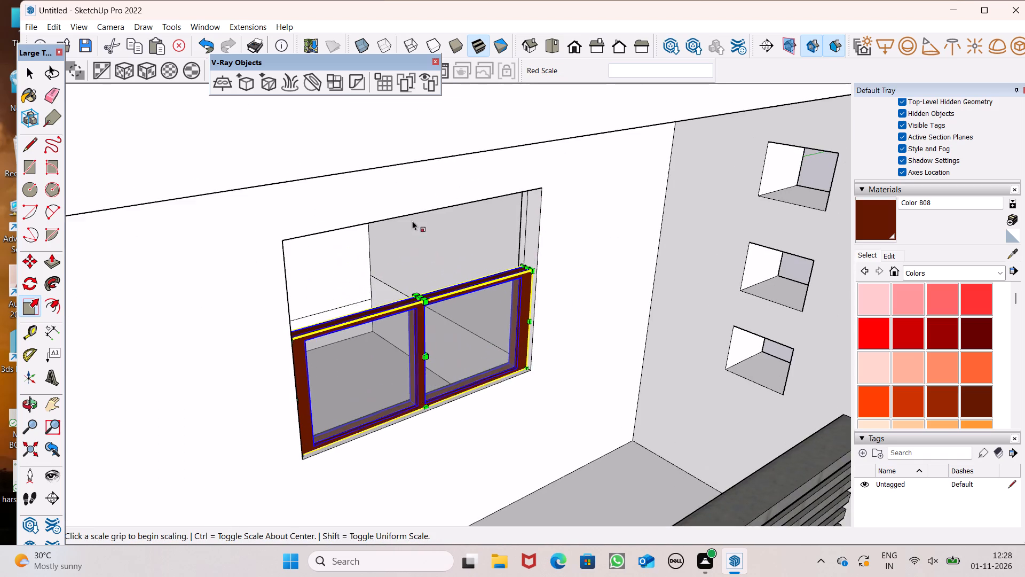
scroll(406, 209, up, 6)
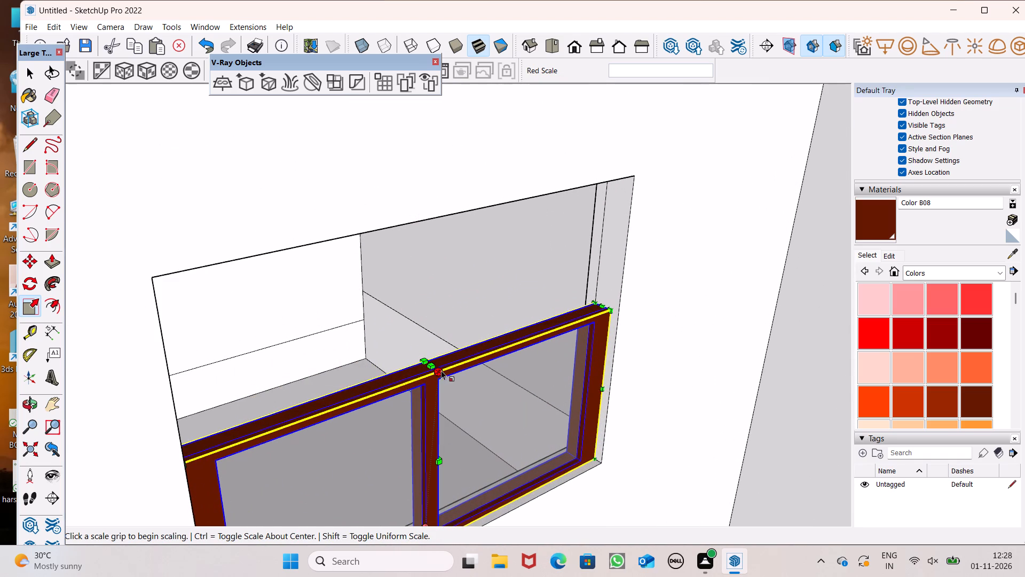
drag(432, 367, 374, 230)
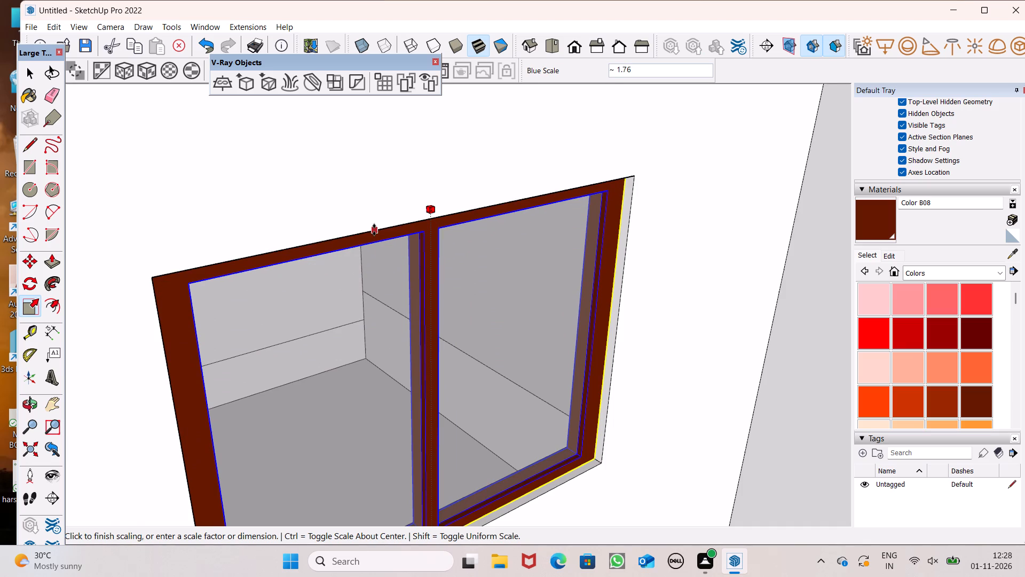
drag(374, 230, 373, 235)
scroll(385, 199, down, 7)
middle_drag(423, 246, 316, 222)
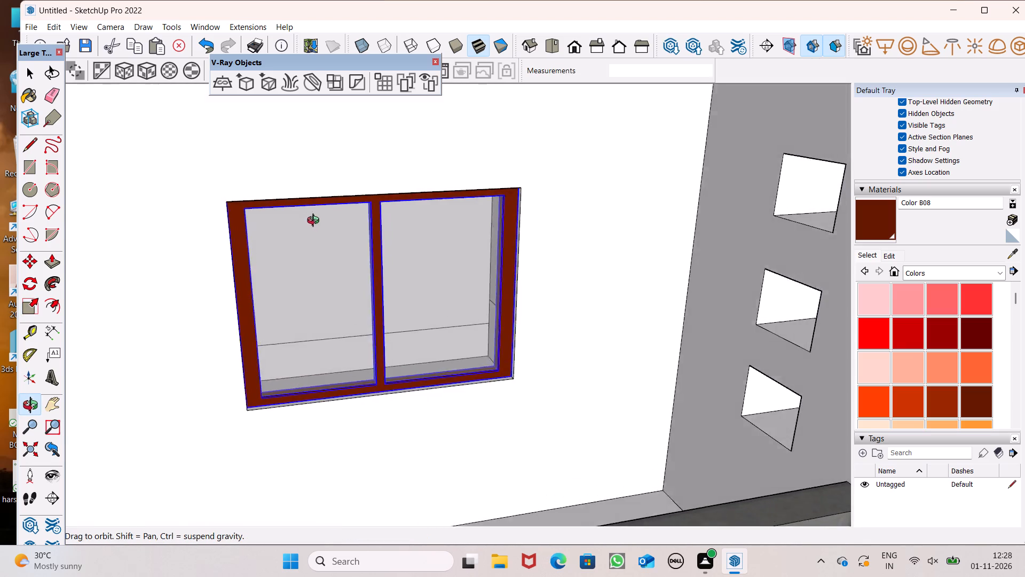
middle_drag(316, 222, 313, 217)
scroll(338, 182, down, 14)
key(space)
click(615, 247)
Move the barred door from the ground beside the house to the first-floor balcony's door opening.
scroll(524, 270, down, 1)
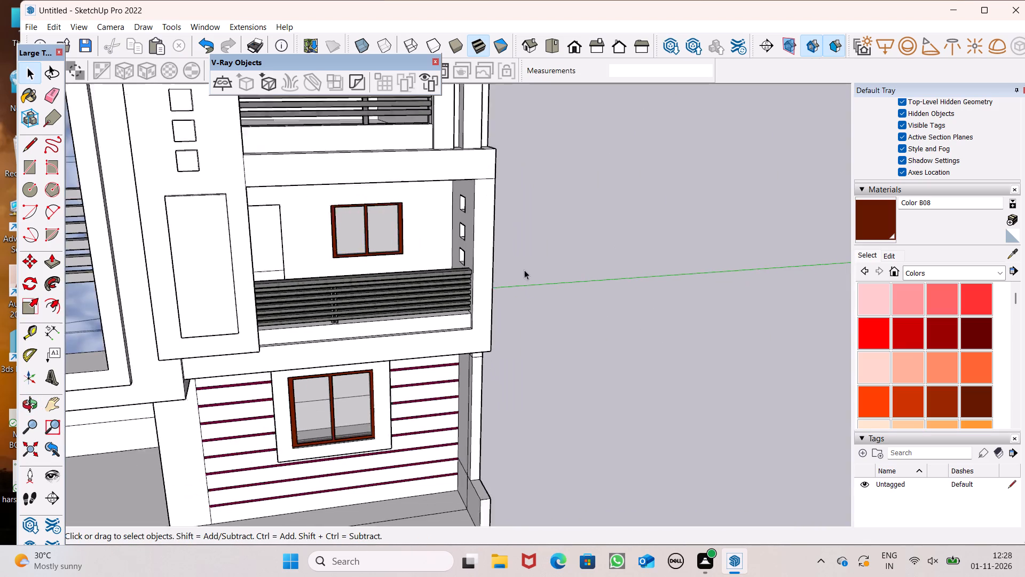
scroll(524, 270, down, 1)
scroll(406, 324, down, 4)
middle_drag(417, 379, 327, 423)
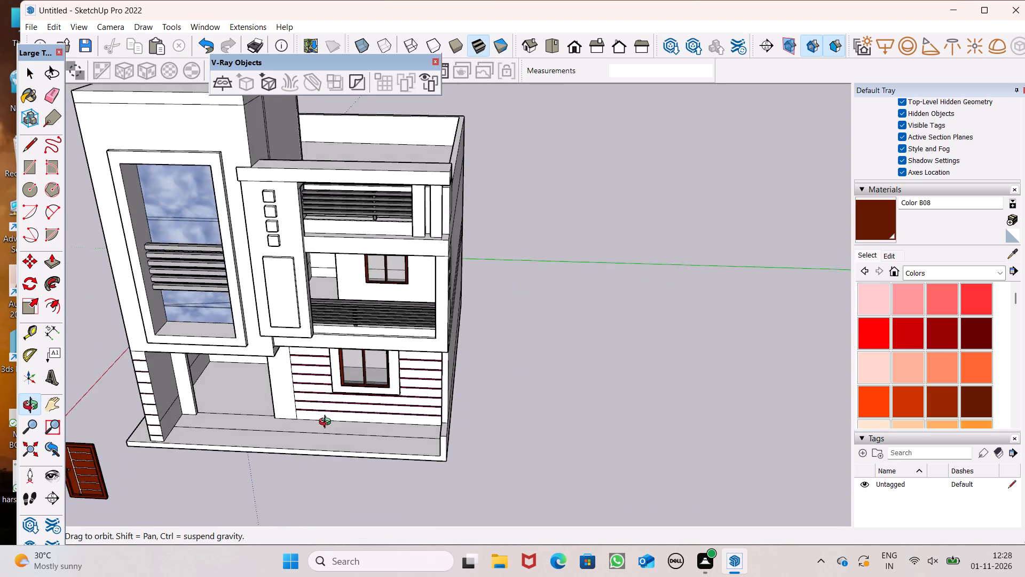
middle_drag(327, 423, 324, 389)
click(81, 470)
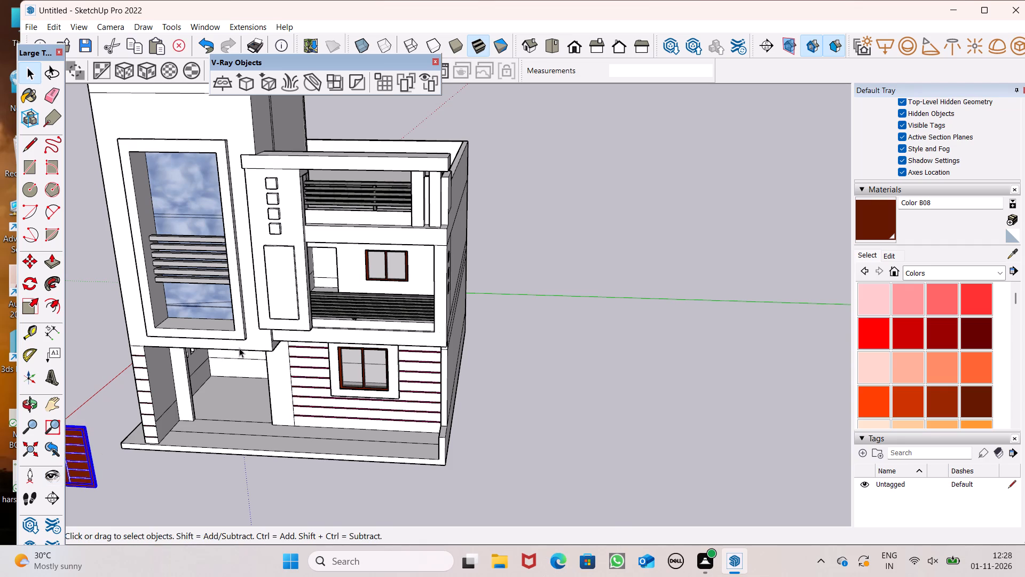
key(m)
key(Return)
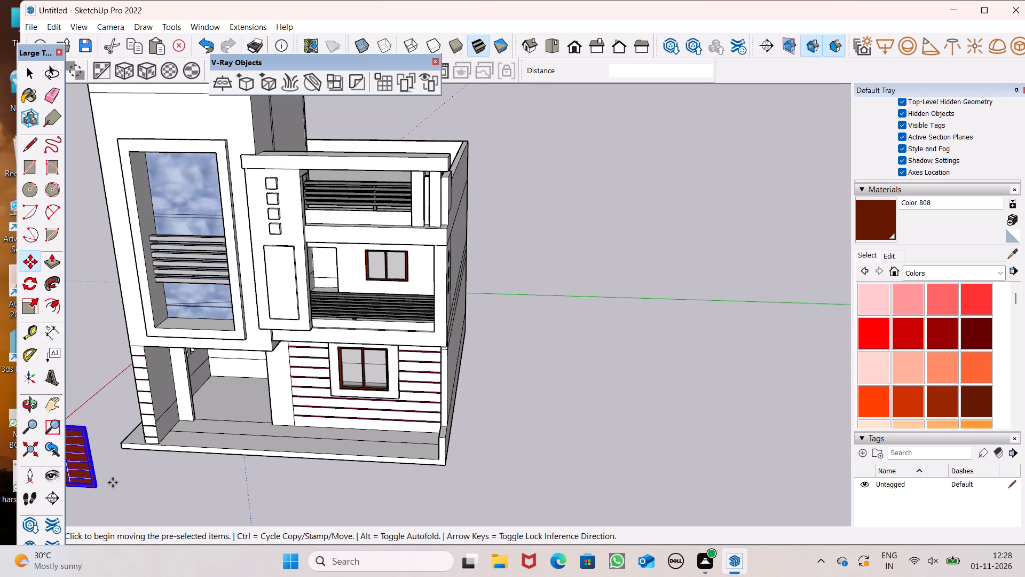
drag(97, 492, 358, 291)
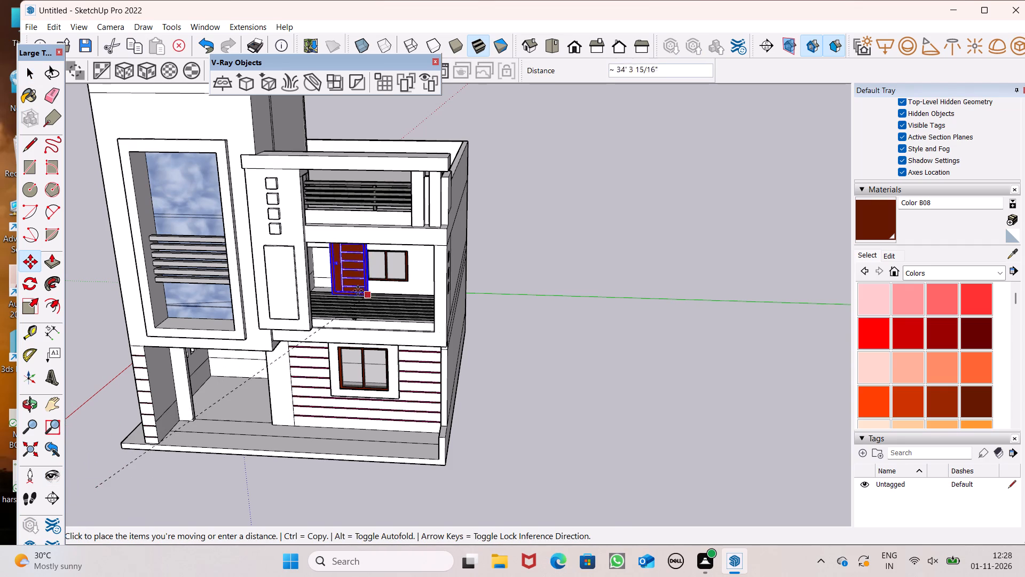
drag(358, 291, 338, 287)
Lower the barred door so its bottom corner meets the first-floor door opening's bottom corner, and clear the selection.
scroll(330, 271, up, 8)
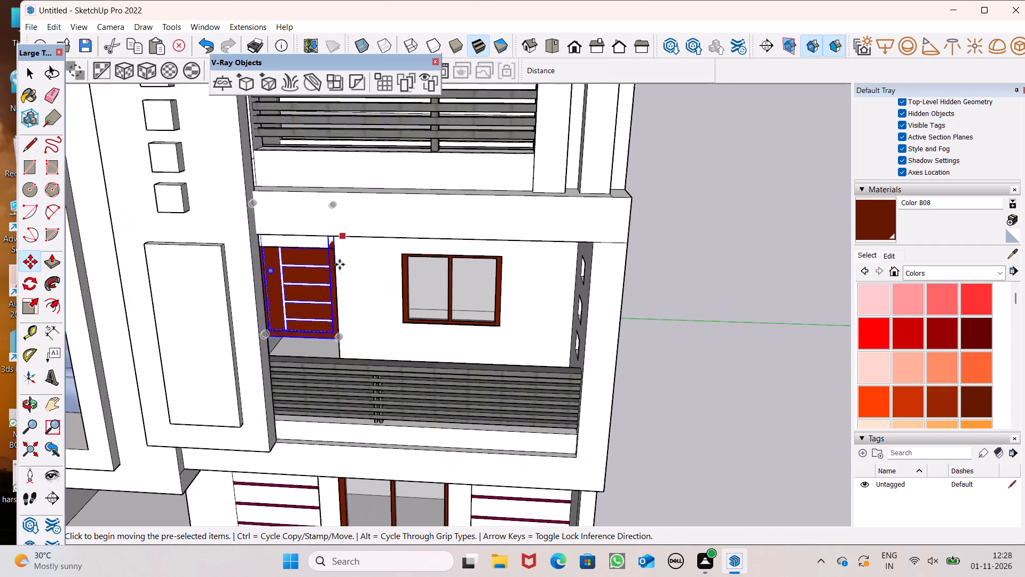
scroll(324, 317, up, 5)
scroll(324, 317, down, 3)
middle_drag(325, 358, 314, 419)
scroll(307, 419, up, 7)
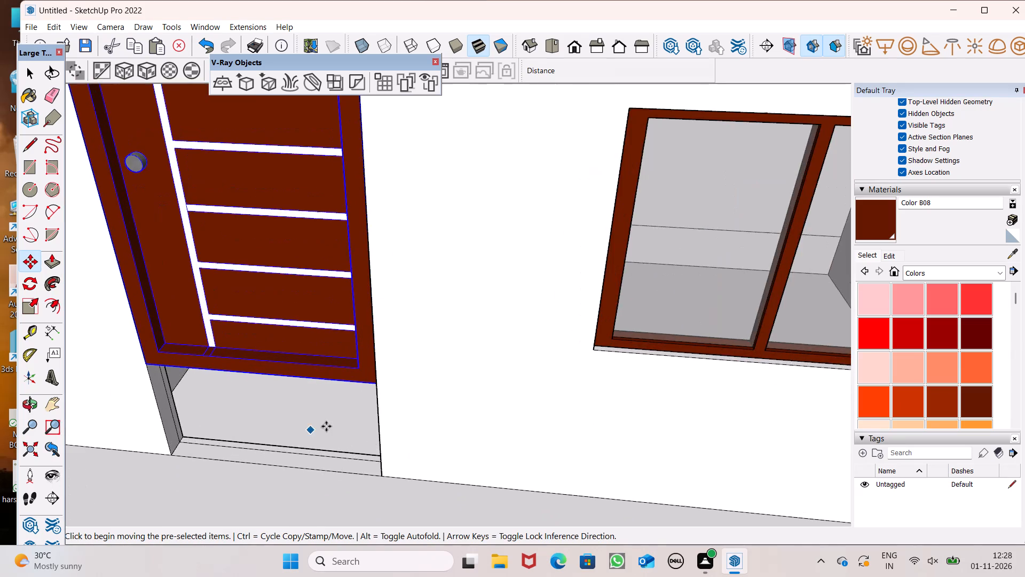
scroll(387, 361, down, 2)
drag(376, 383, 373, 441)
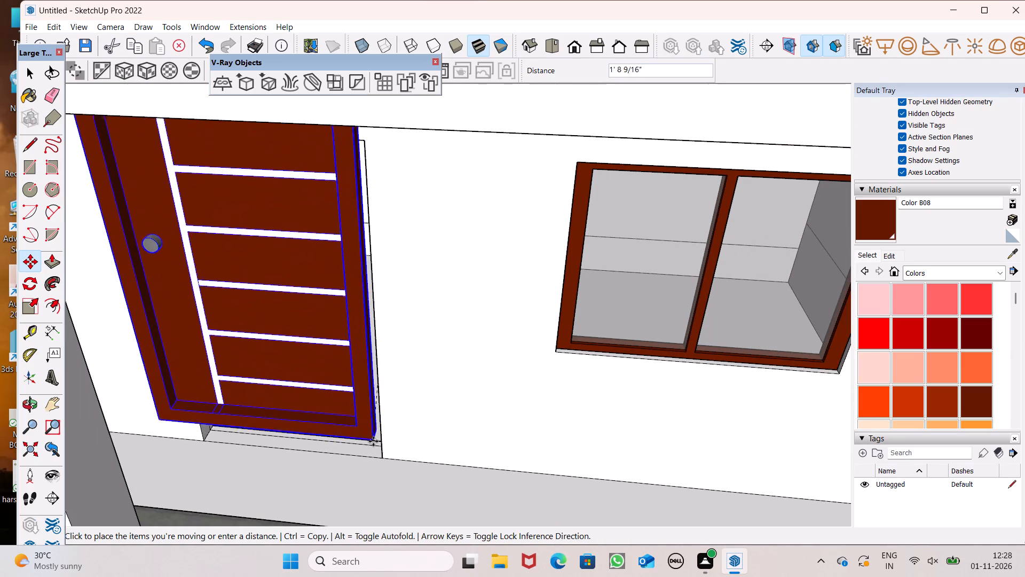
drag(373, 441, 387, 458)
scroll(399, 422, down, 8)
middle_drag(422, 413, 466, 261)
scroll(466, 261, up, 1)
scroll(417, 275, down, 7)
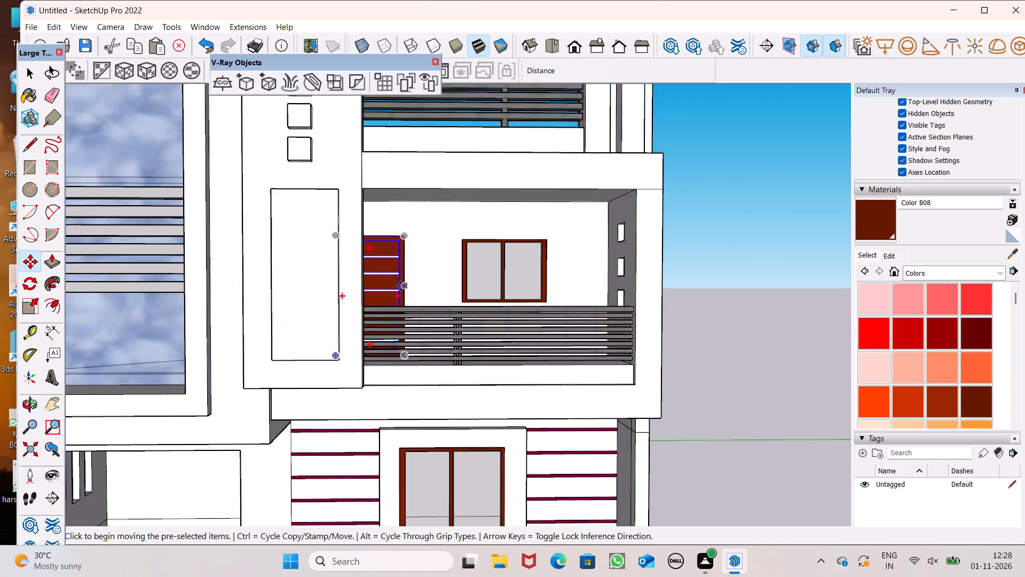
key(space)
click(758, 284)
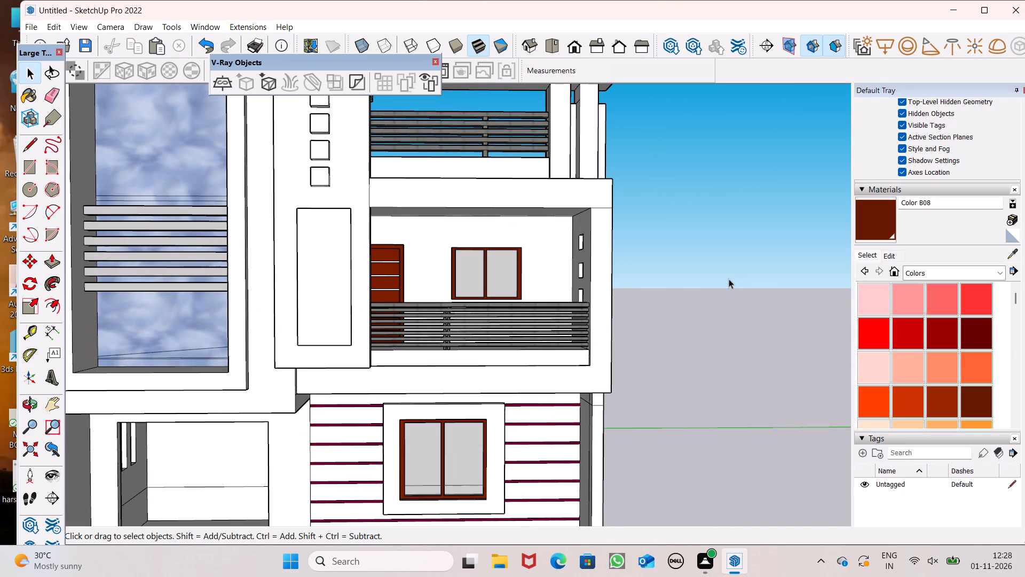
Examine the whole house from both facades, including the placed doors and windows.
scroll(726, 291, down, 8)
middle_drag(734, 354, 620, 443)
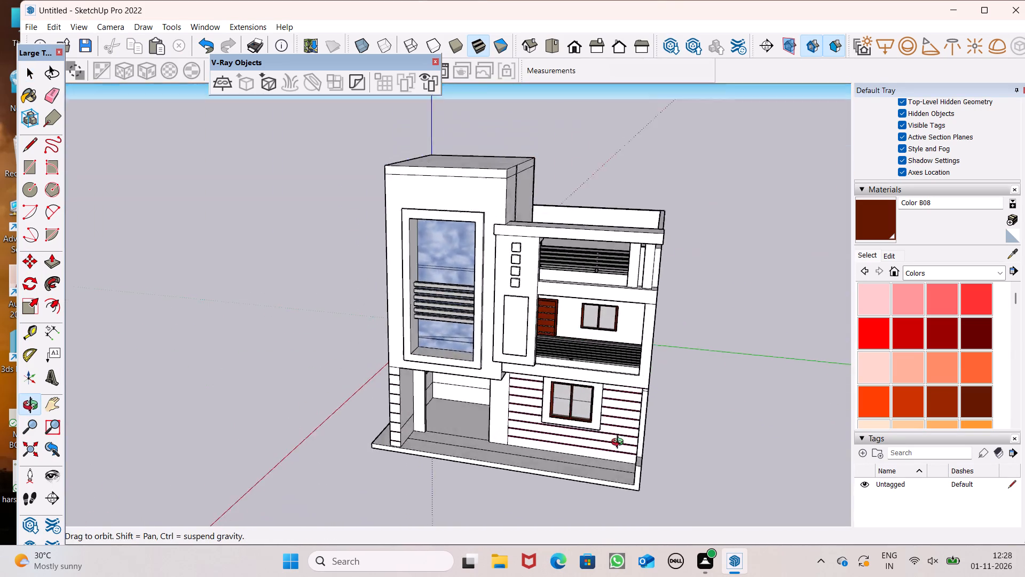
middle_drag(620, 443, 718, 433)
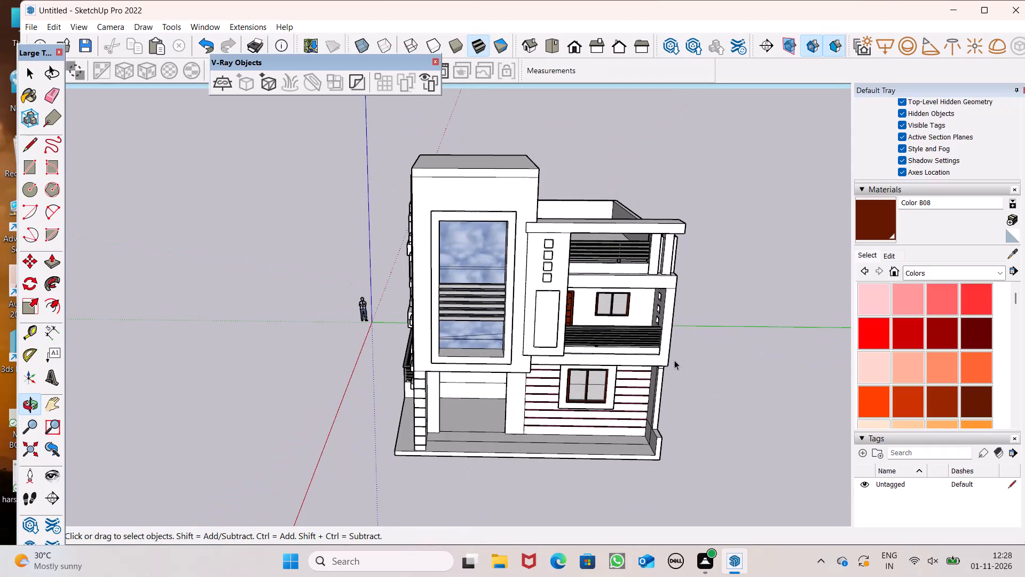
middle_drag(569, 337, 896, 333)
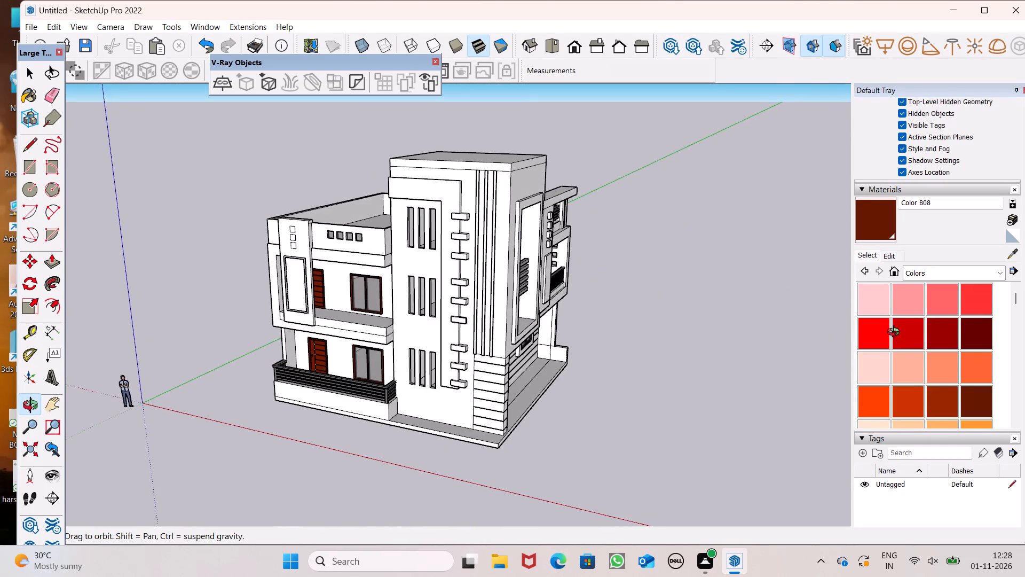
middle_drag(896, 333, 508, 384)
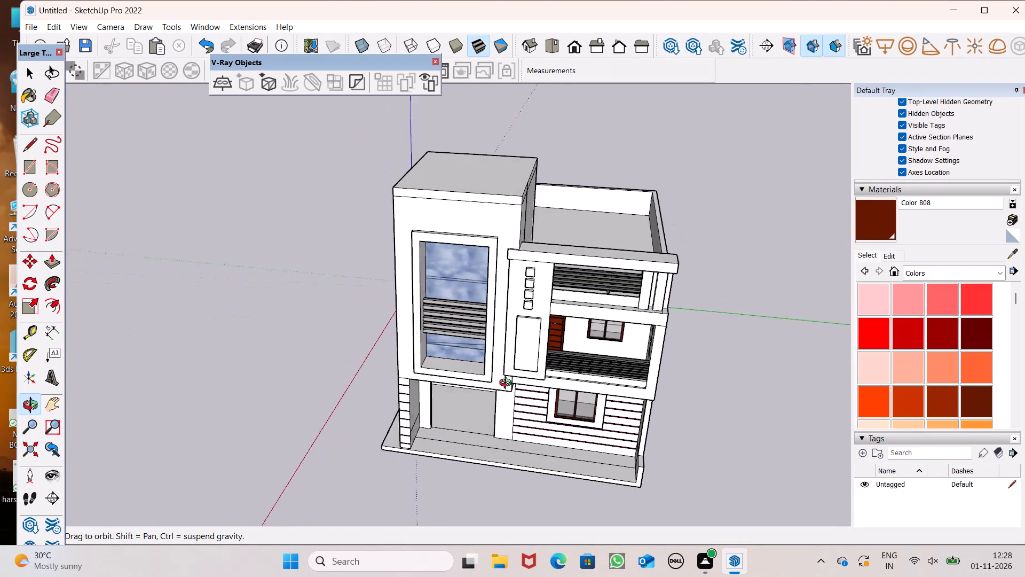
middle_drag(508, 384, 811, 365)
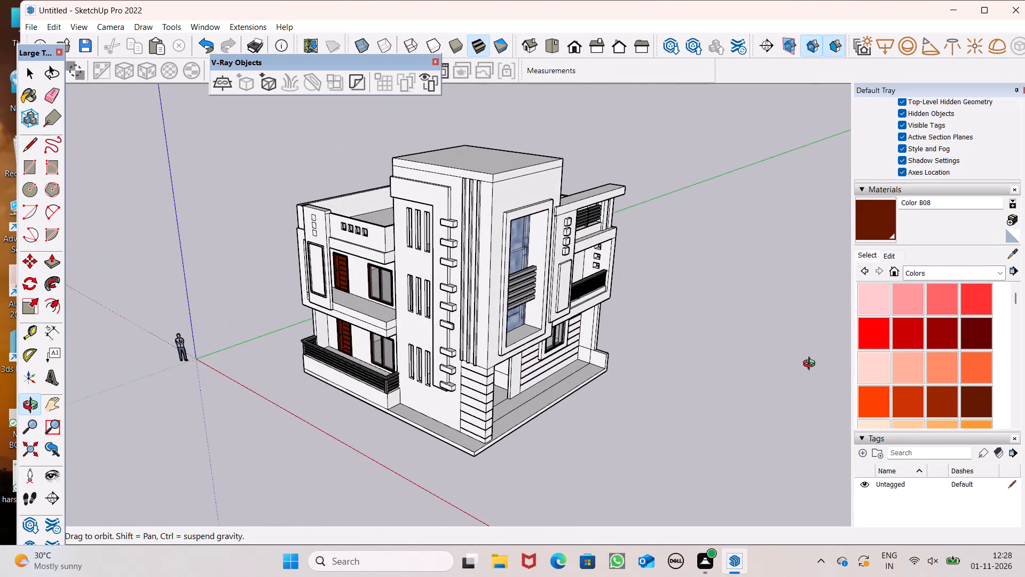
middle_drag(811, 365, 810, 365)
Erase the pair of stray vertical lines on the tower's terrace-side wall, on both the top band and the wall below.
click(50, 100)
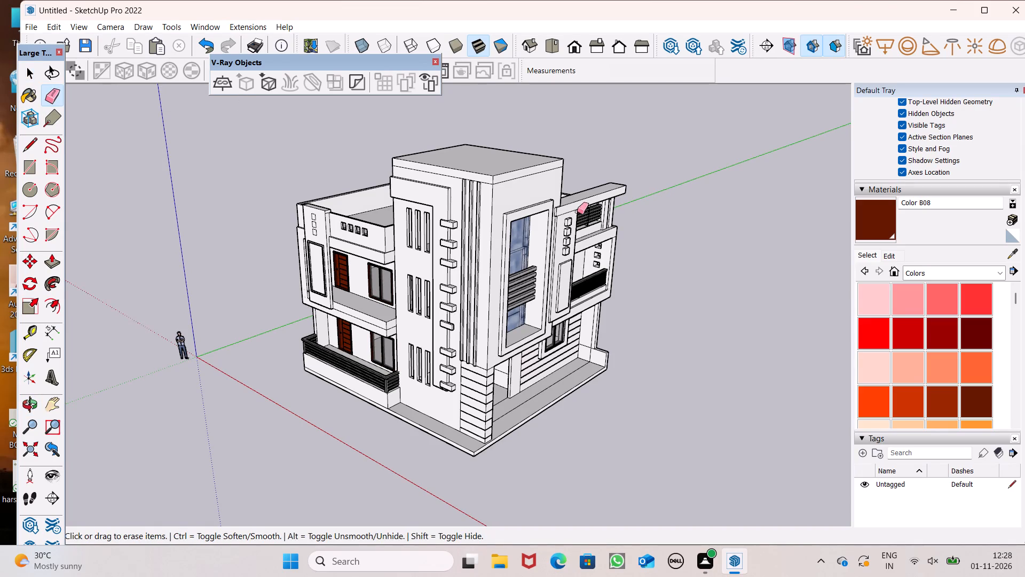
scroll(575, 212, up, 1)
middle_drag(566, 216, 13, 243)
scroll(12, 253, up, 1)
scroll(372, 156, up, 6)
scroll(416, 194, up, 5)
drag(403, 185, 401, 187)
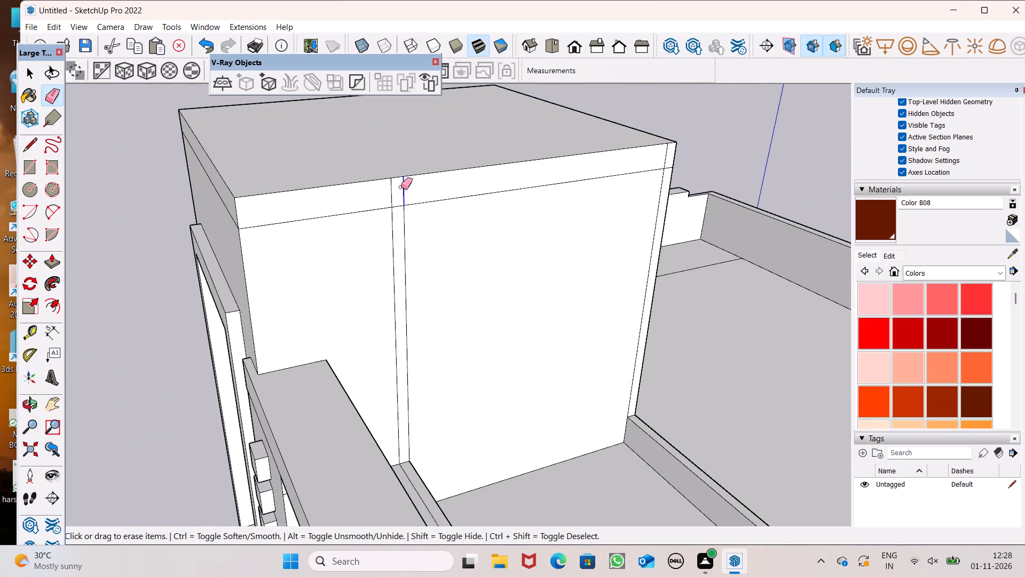
drag(401, 187, 383, 192)
drag(392, 237, 408, 236)
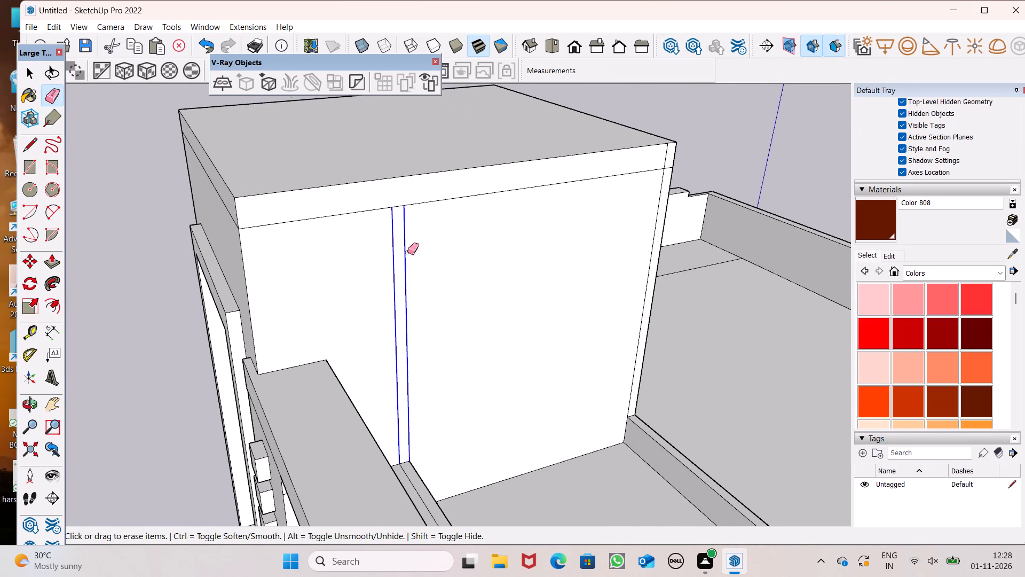
Erase the stray vertical line beside the corner of the tower's terrace-side wall, on both the top band and the wall below.
middle_drag(408, 253, 361, 253)
scroll(353, 258, up, 1)
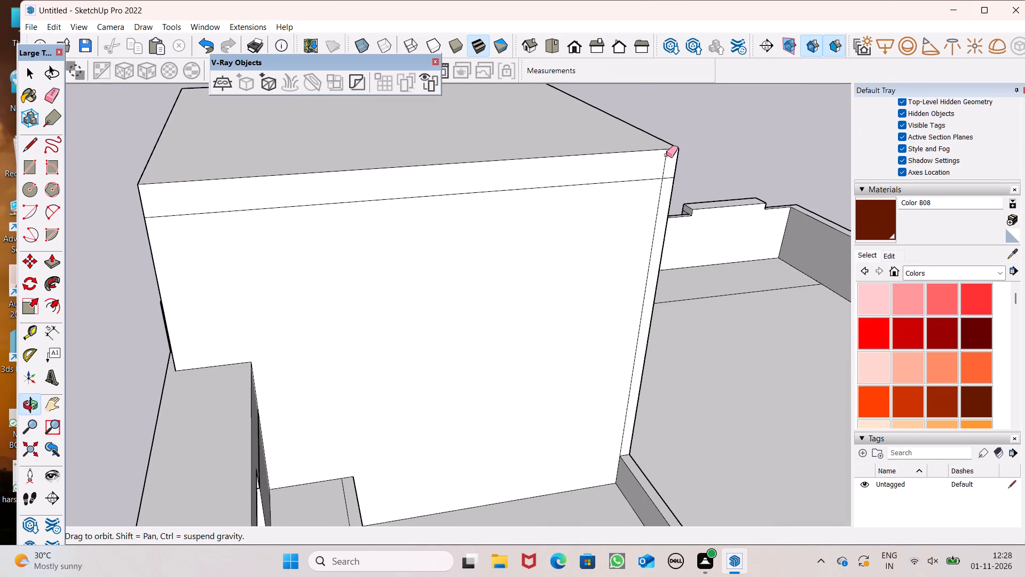
click(666, 155)
drag(667, 189, 661, 190)
drag(667, 160, 660, 166)
drag(656, 260, 648, 275)
Push/Pull the tower's top band outward about 5 9/16" on the facade with the slit openings and vertical grooves.
middle_drag(629, 313, 390, 301)
scroll(437, 174, down, 4)
middle_drag(421, 229, 421, 232)
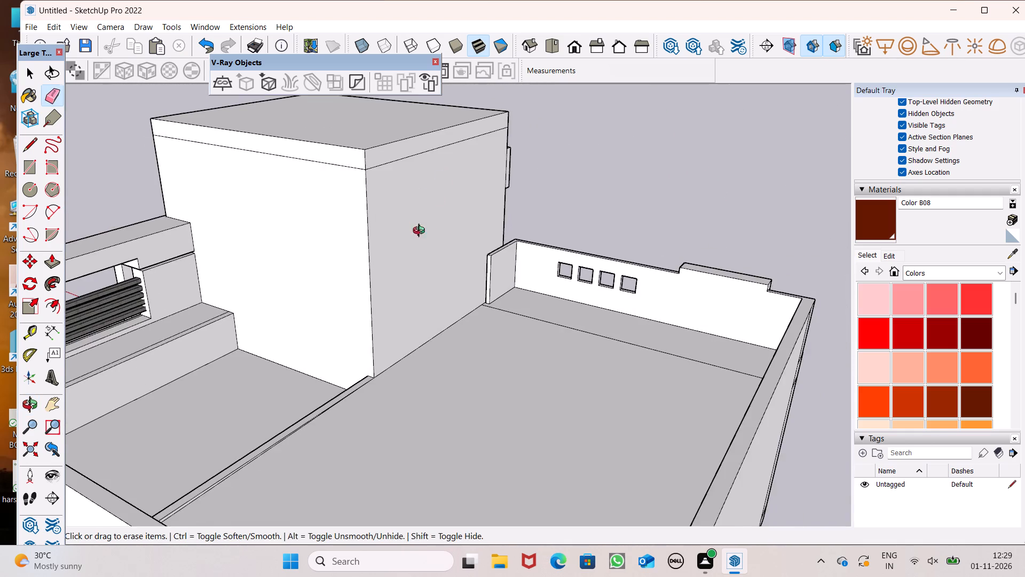
middle_drag(421, 232, 1024, 152)
middle_drag(456, 269, 909, 212)
scroll(909, 213, up, 1)
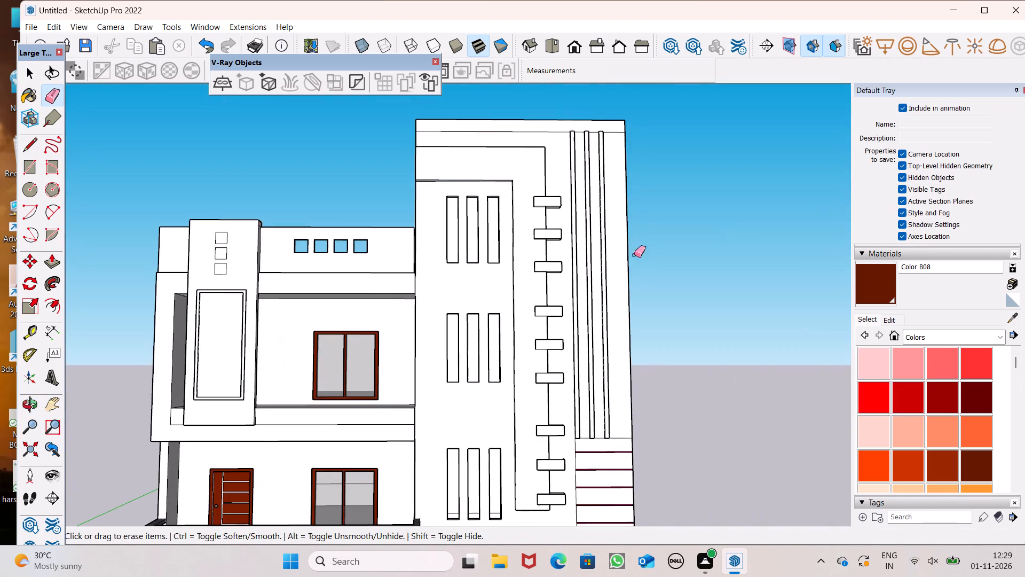
scroll(450, 184, down, 3)
middle_drag(441, 222, 425, 344)
scroll(419, 153, down, 2)
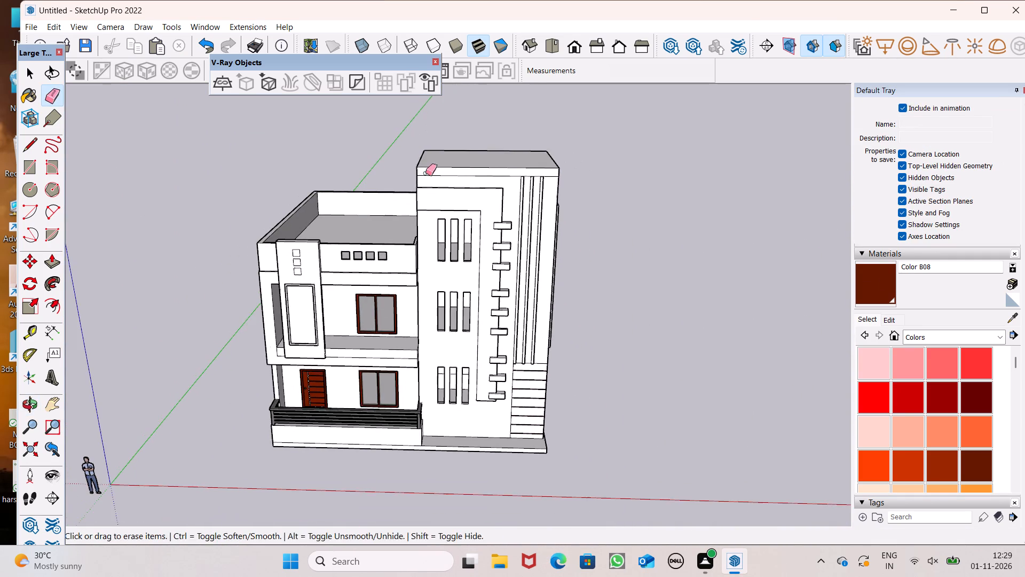
middle_drag(427, 183, 419, 216)
click(50, 261)
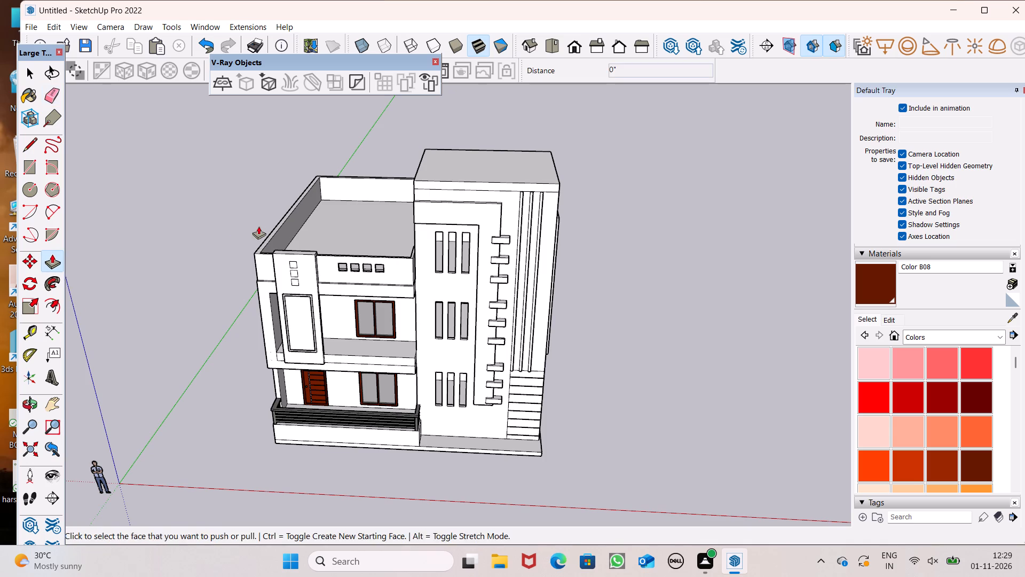
middle_drag(260, 229, 286, 272)
scroll(424, 245, up, 6)
middle_drag(451, 251, 259, 247)
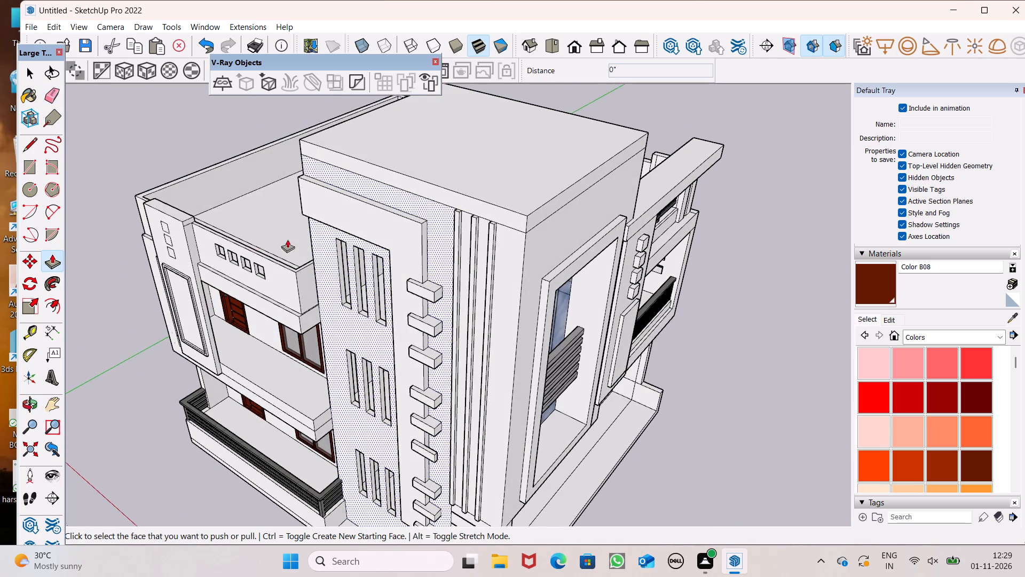
scroll(457, 230, up, 6)
drag(533, 215, 527, 224)
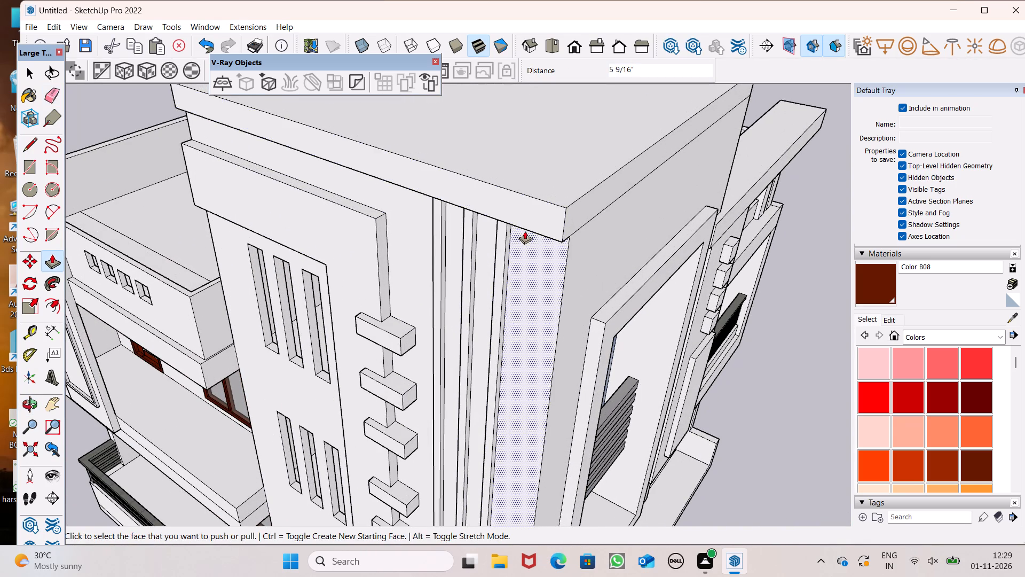
Pull the same top band above the slit openings slightly further outward, by about 15/16".
scroll(525, 231, up, 1)
middle_drag(525, 231, 497, 64)
scroll(497, 64, up, 1)
scroll(549, 299, down, 5)
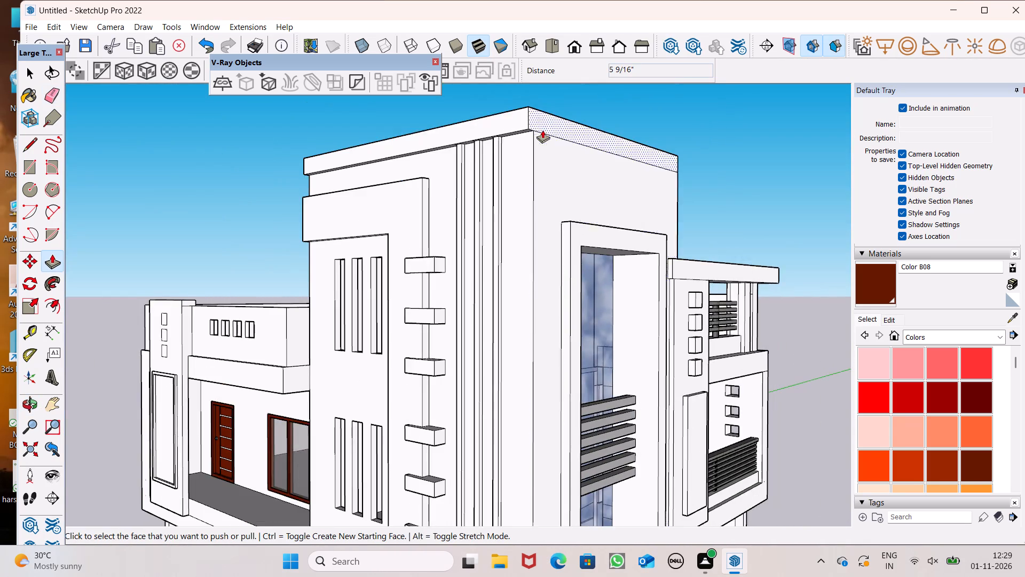
scroll(537, 111, up, 8)
scroll(556, 138, down, 4)
drag(497, 174, 494, 174)
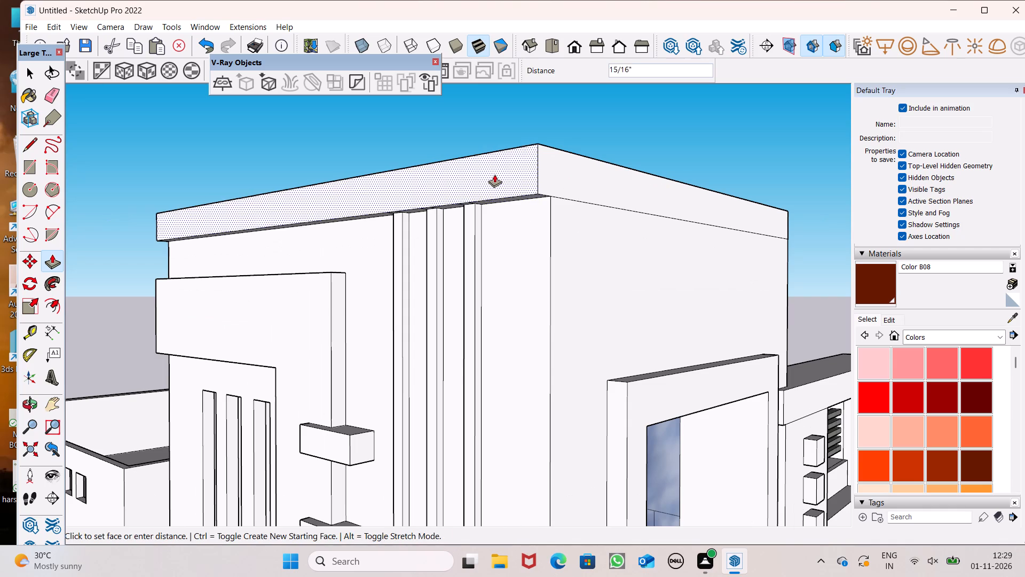
drag(494, 174, 492, 174)
Pull the tower's top band outward about 6 1/16" on the adjoining facade with the tall framed glazing.
drag(549, 185, 568, 193)
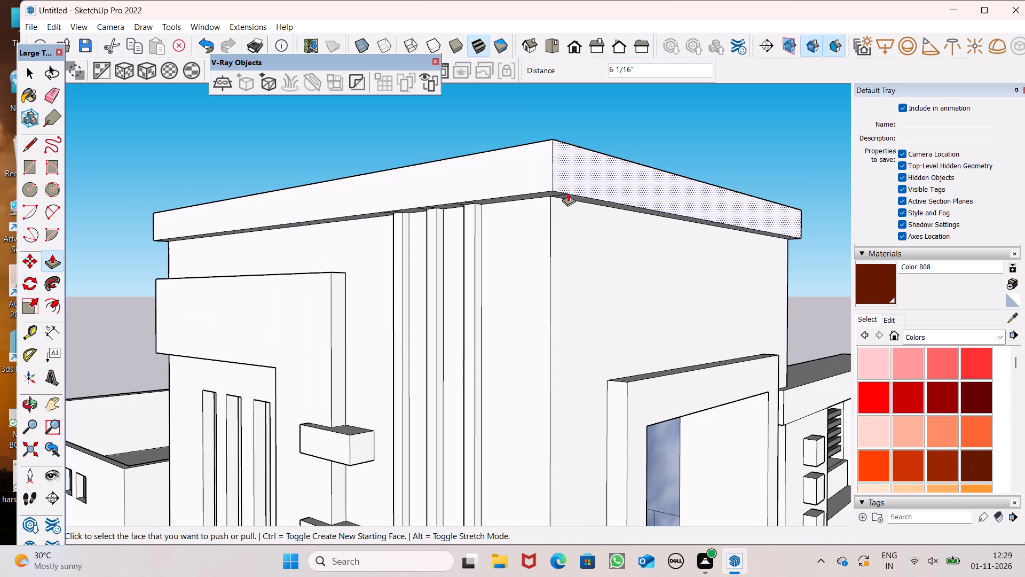
Erase the short crossing edges on the underside of the tower's projecting top band, above the three vertical grooves.
scroll(555, 219, down, 2)
middle_drag(560, 250, 640, 157)
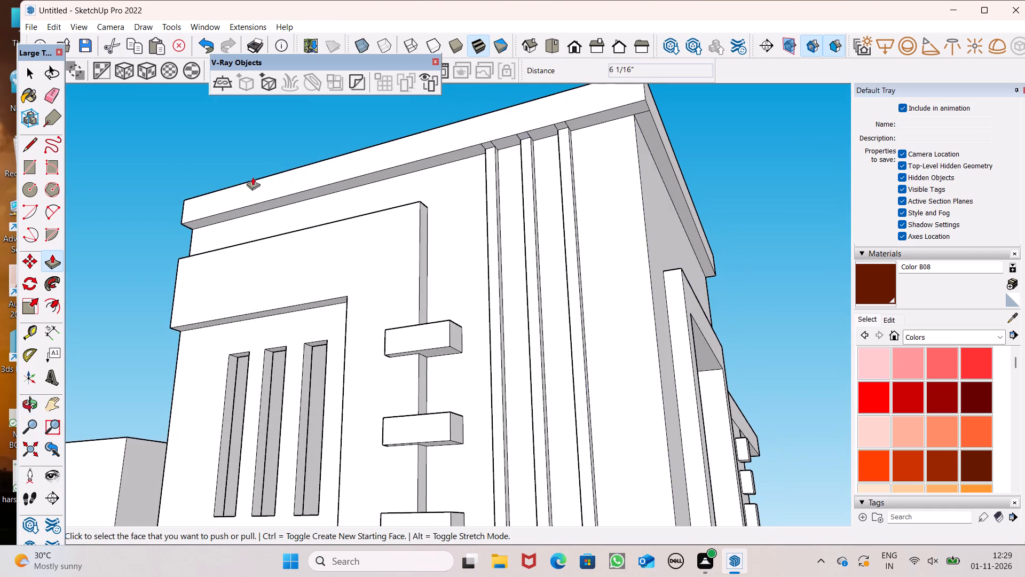
click(51, 97)
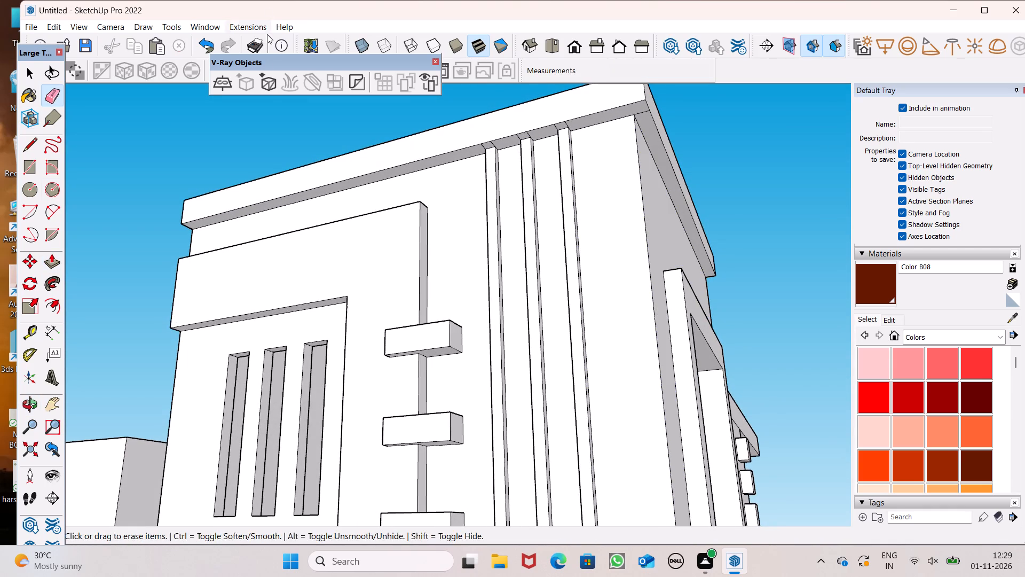
scroll(266, 168, down, 3)
scroll(305, 145, up, 6)
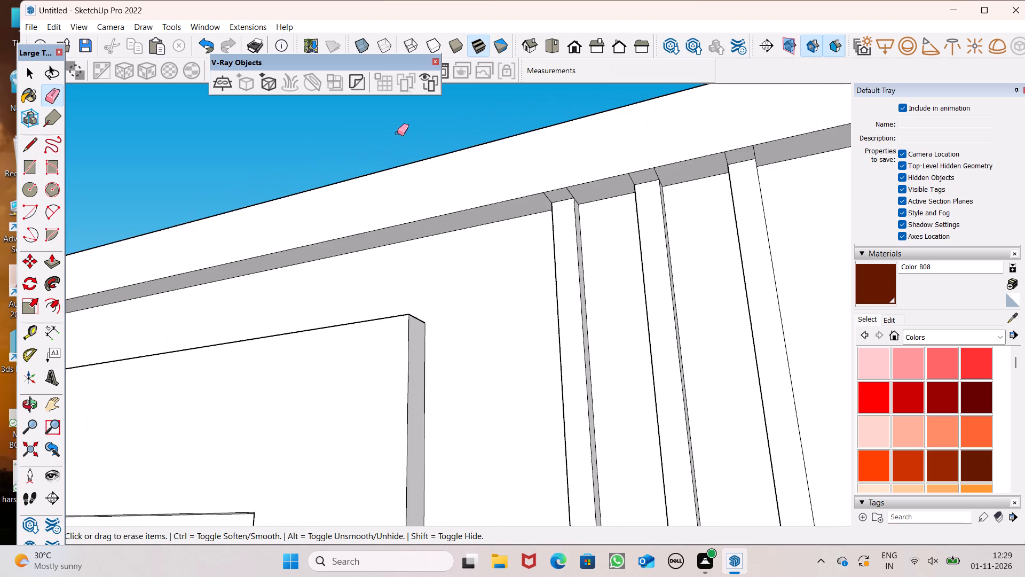
scroll(430, 130, up, 7)
scroll(459, 138, down, 7)
scroll(401, 166, down, 2)
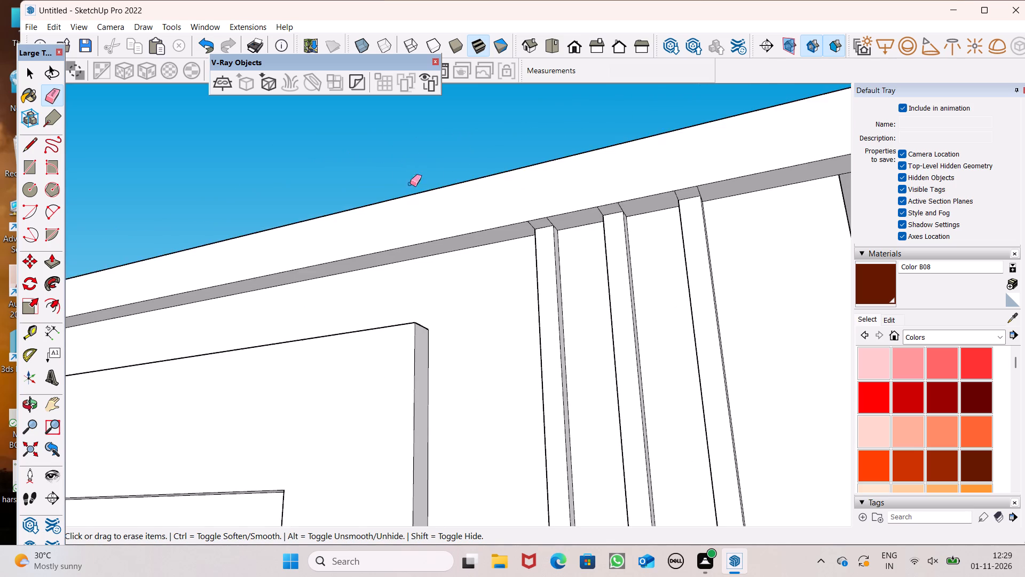
middle_drag(430, 196, 427, 177)
scroll(493, 190, up, 11)
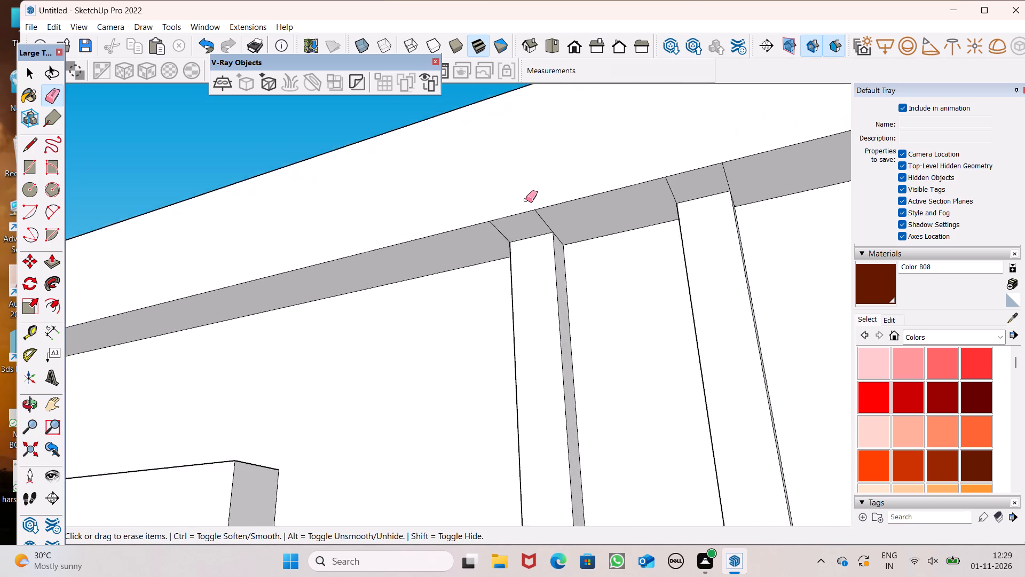
scroll(526, 200, up, 2)
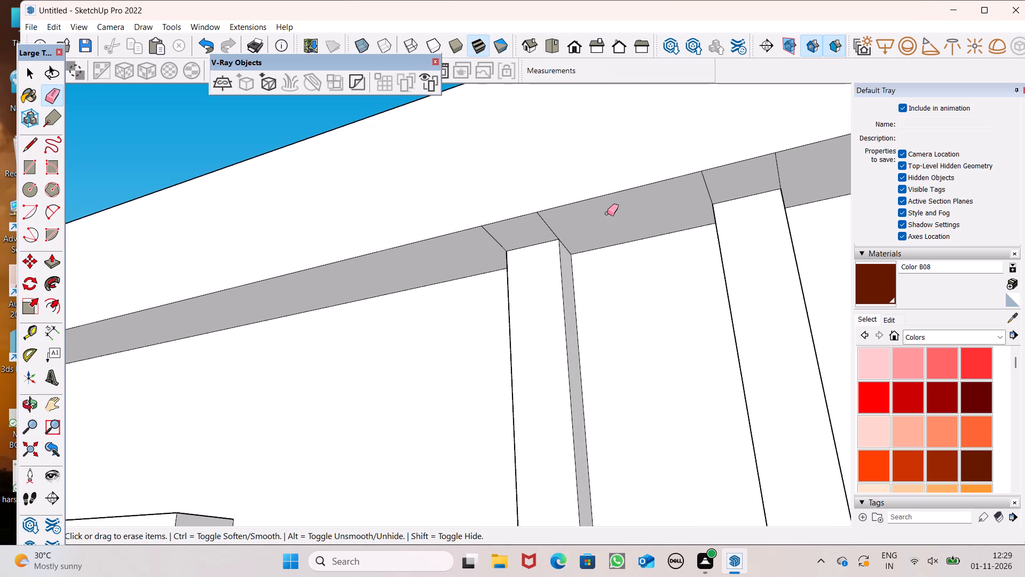
click(553, 231)
drag(503, 243, 483, 245)
scroll(482, 246, down, 3)
scroll(878, 210, up, 4)
scroll(672, 196, up, 7)
drag(709, 184, 682, 193)
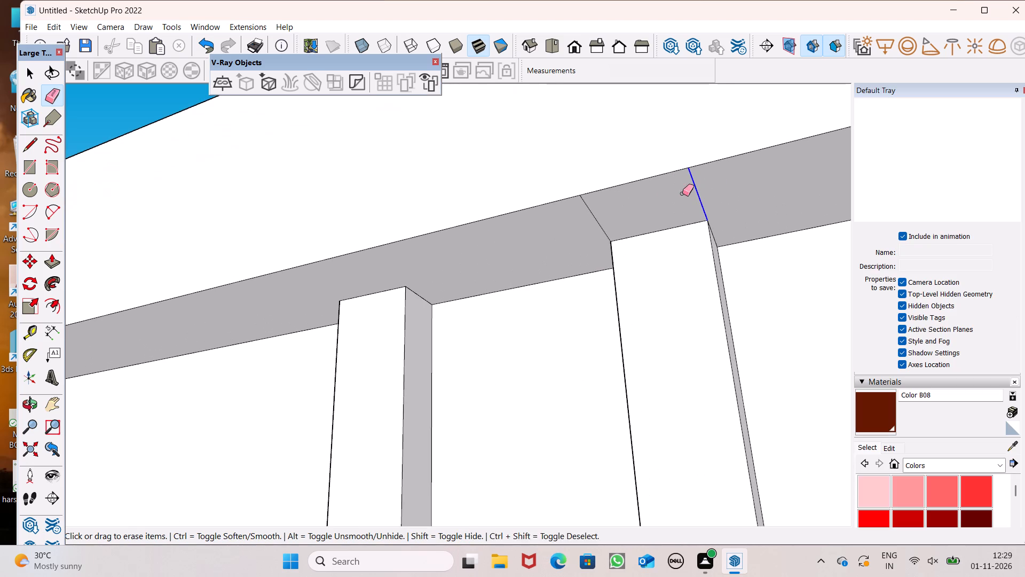
drag(682, 193, 681, 194)
drag(575, 223, 599, 215)
scroll(395, 291, down, 7)
scroll(787, 191, up, 5)
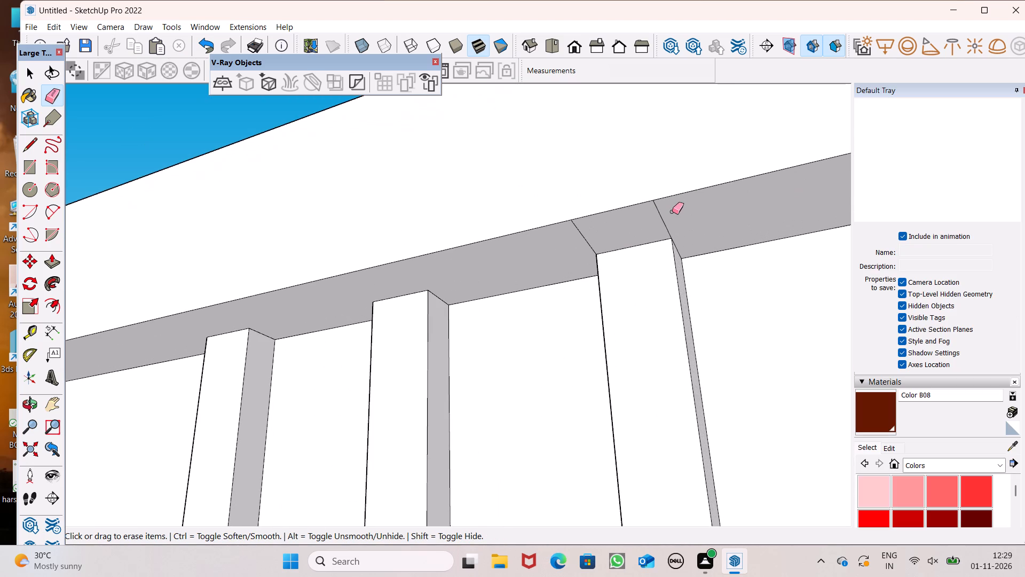
drag(669, 212, 648, 221)
drag(596, 235, 577, 239)
scroll(504, 243, down, 14)
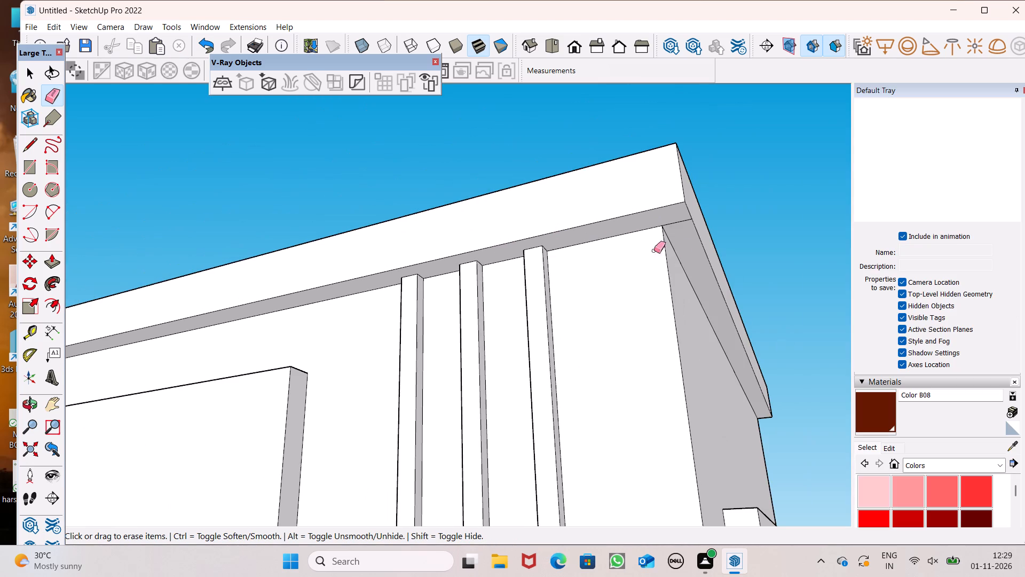
Erase the stray edge on the underside of the top band at the tower's corner, where the two overhangs meet.
click(674, 221)
click(675, 220)
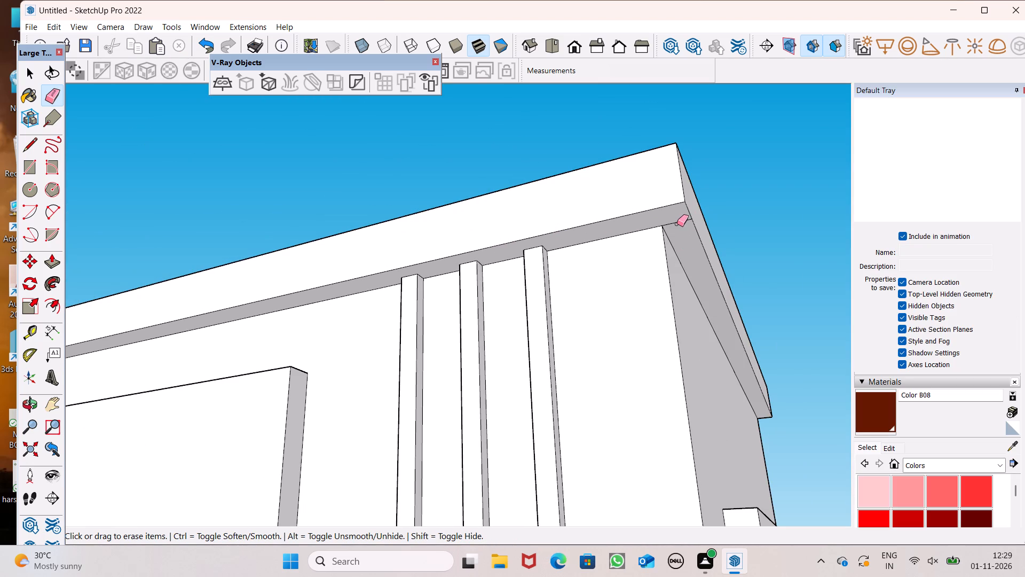
click(676, 224)
scroll(661, 267, down, 4)
key(space)
scroll(652, 250, down, 3)
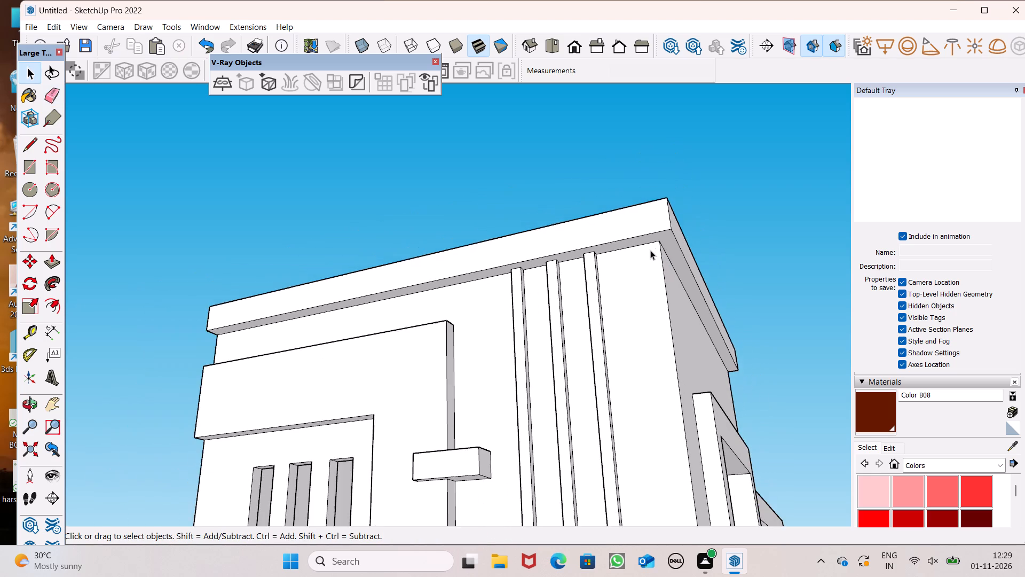
Inspect the tower's top band and the surrounding facades from several angles.
scroll(635, 179, down, 4)
middle_drag(633, 205, 631, 293)
scroll(631, 293, up, 1)
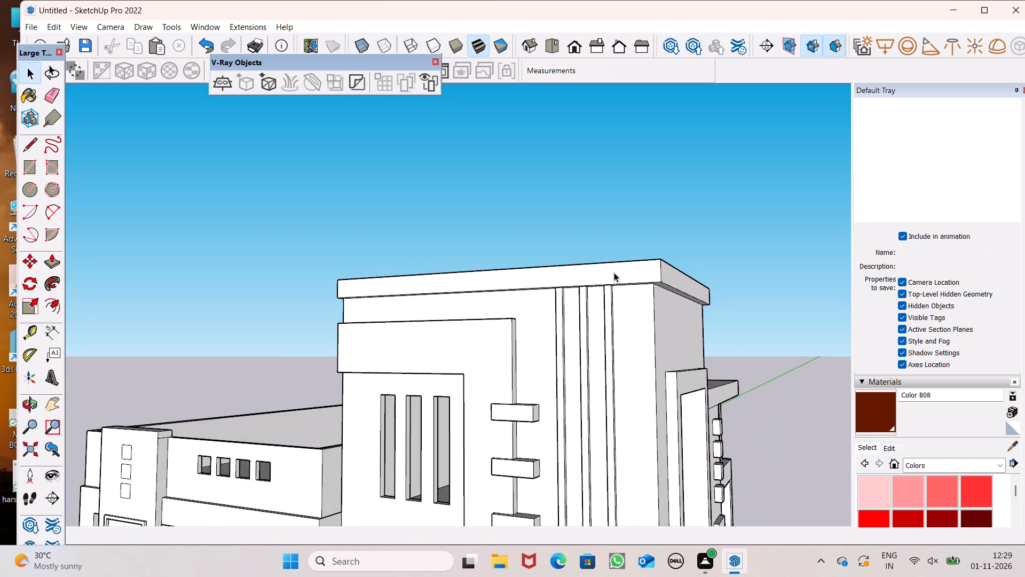
scroll(623, 246, down, 2)
middle_drag(658, 248, 606, 319)
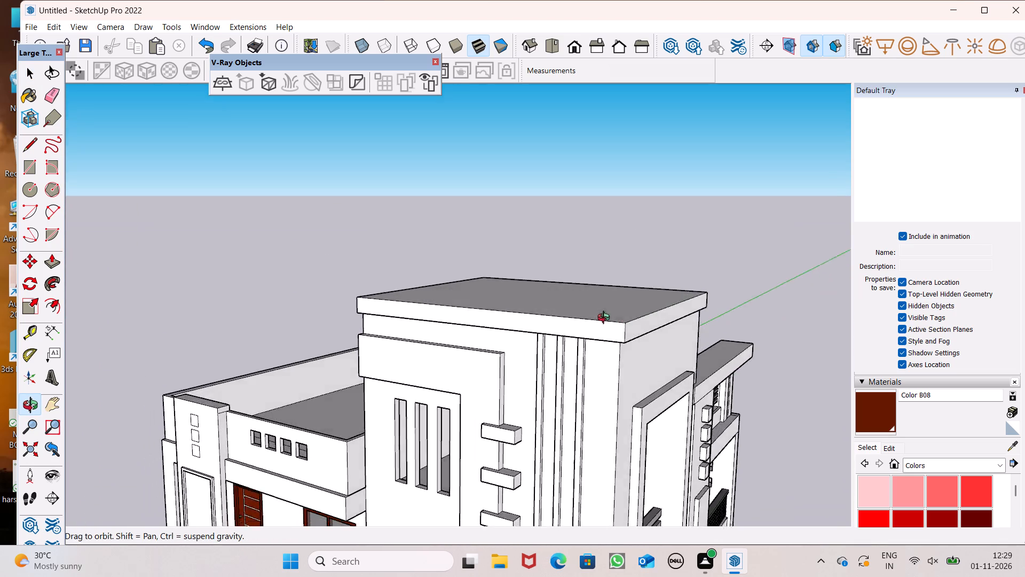
middle_drag(606, 319, 650, 348)
scroll(610, 178, down, 5)
middle_drag(621, 225, 688, 235)
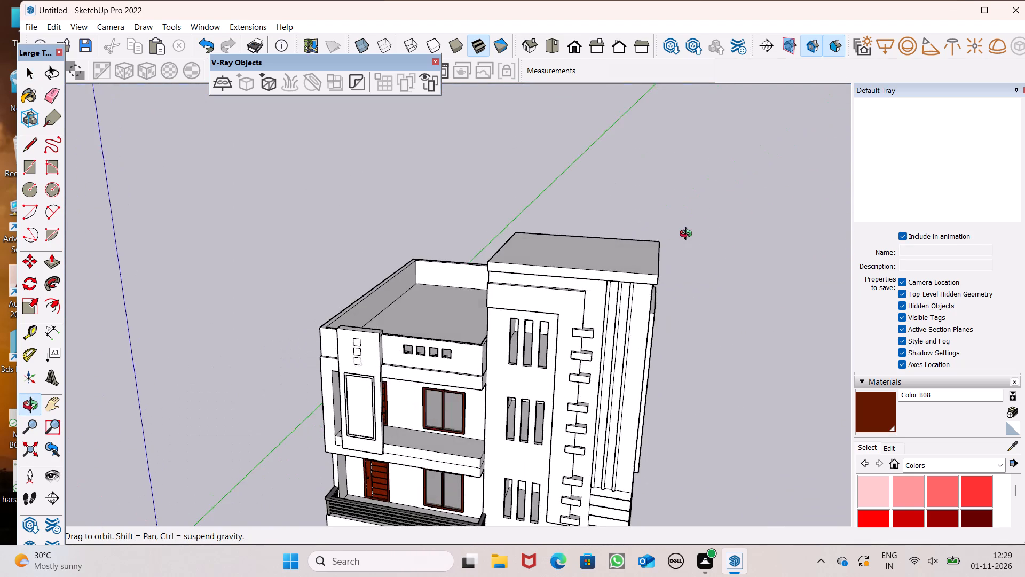
middle_drag(688, 235, 736, 220)
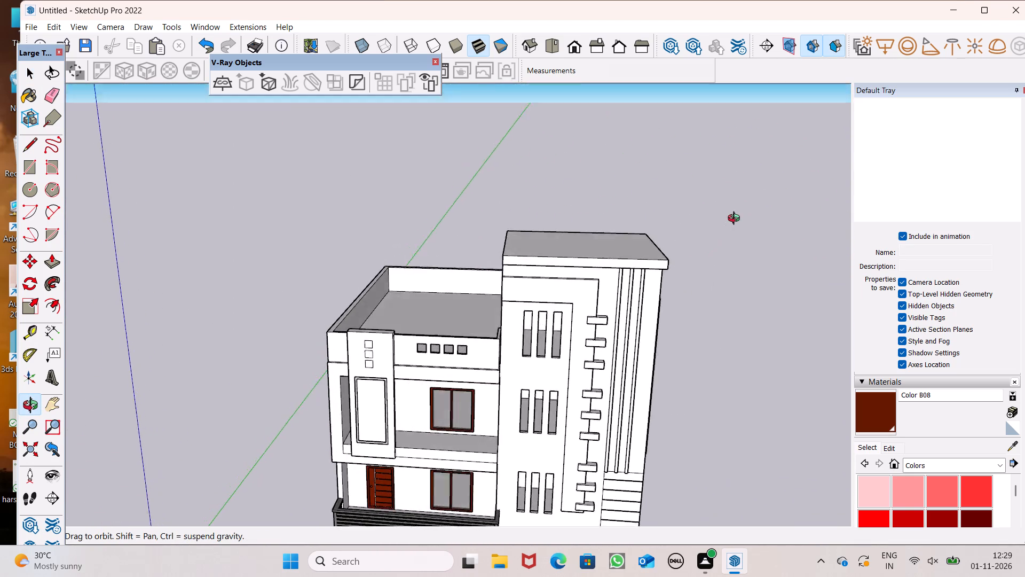
middle_drag(736, 220, 733, 200)
Draw short lines along the inner top edges of the tower's three topmost slit openings to close each with a face.
scroll(622, 328, up, 7)
middle_drag(517, 379, 502, 348)
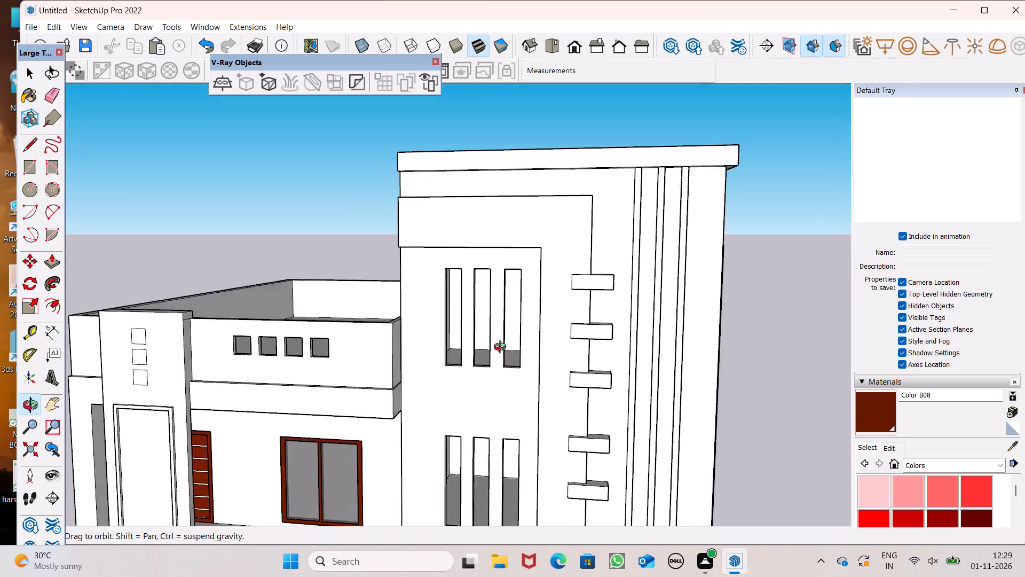
middle_drag(502, 348, 488, 318)
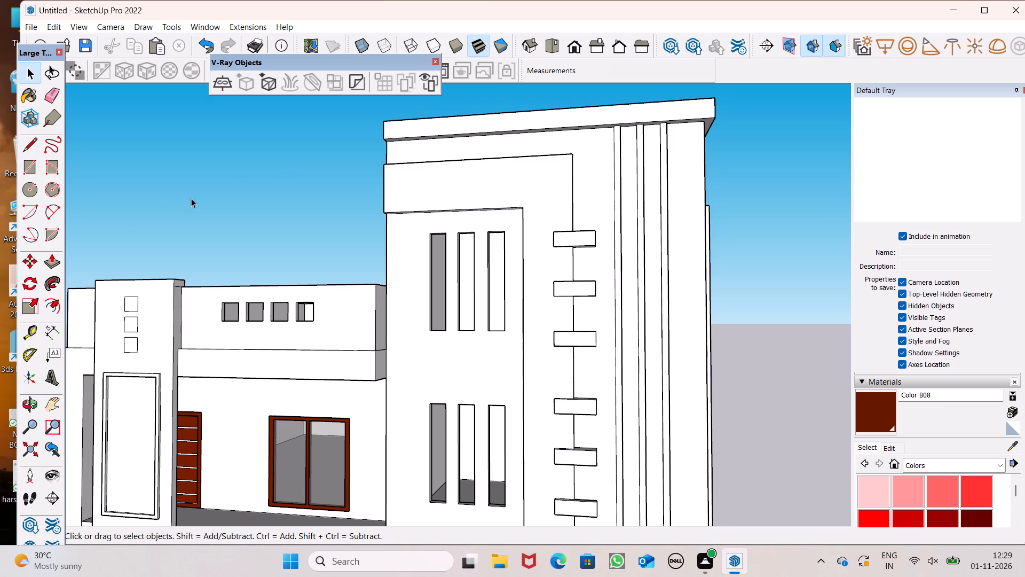
click(30, 143)
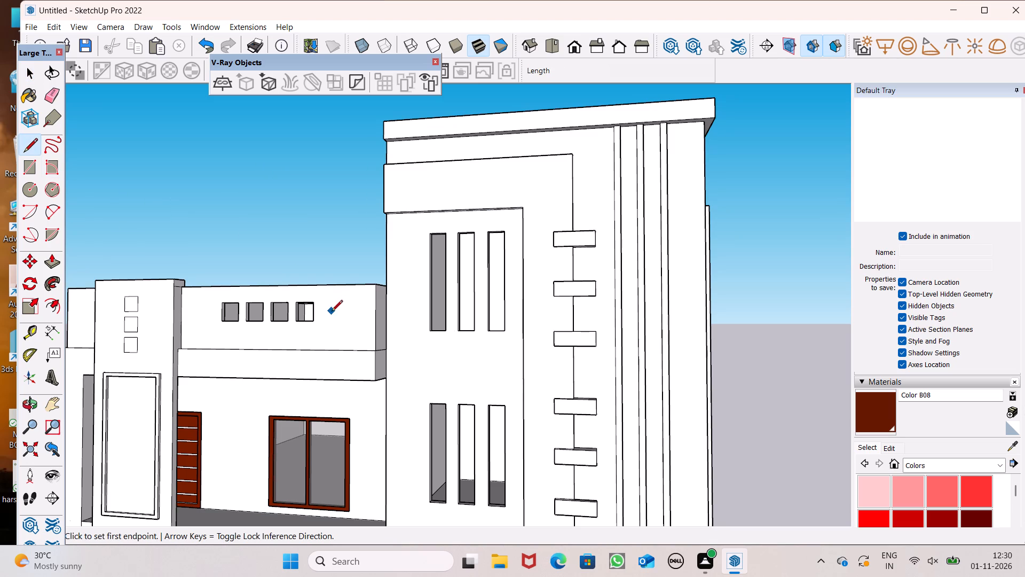
middle_drag(477, 384, 490, 382)
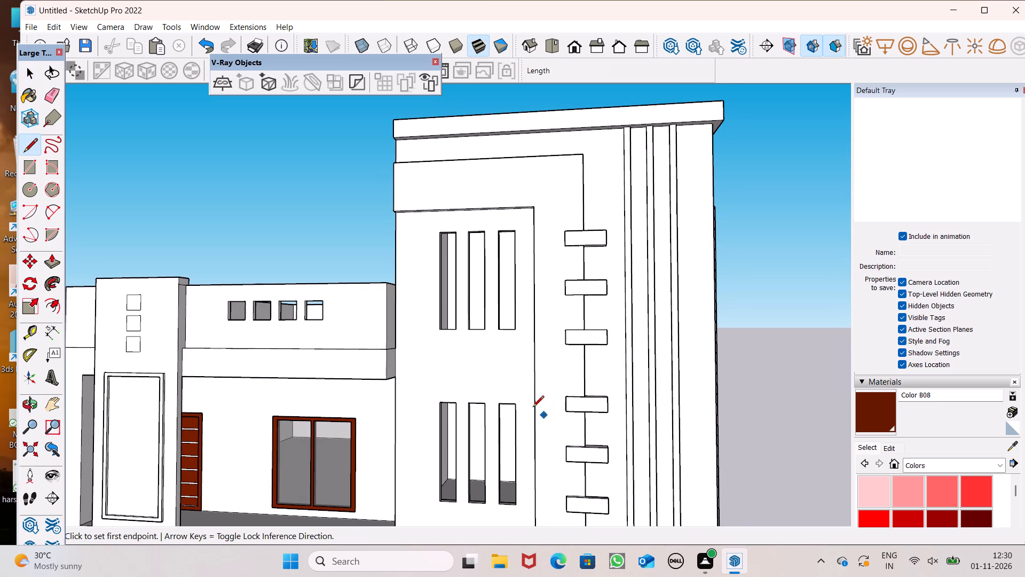
scroll(506, 334, up, 9)
scroll(445, 253, down, 3)
middle_drag(480, 303, 507, 266)
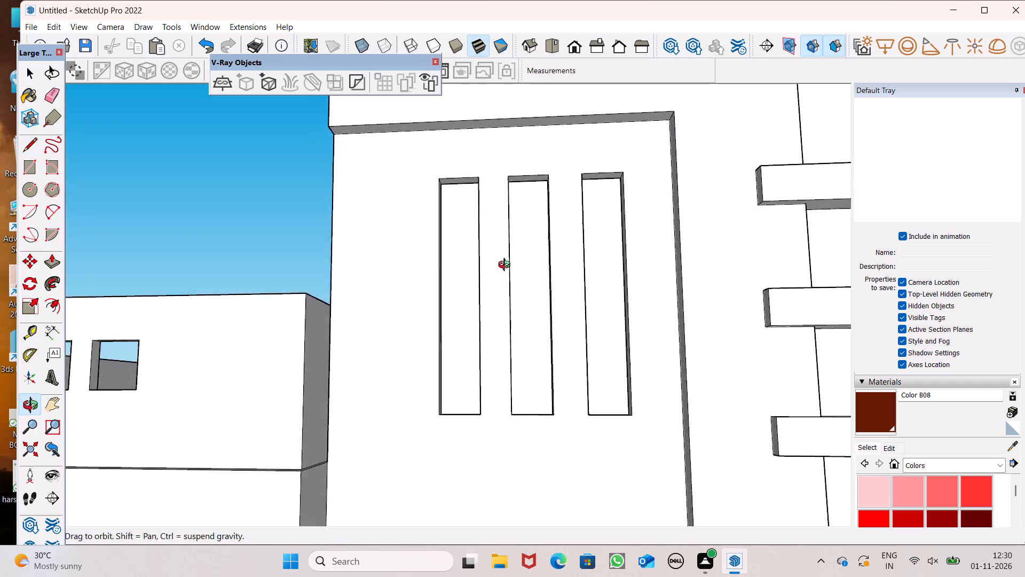
middle_drag(507, 266, 510, 276)
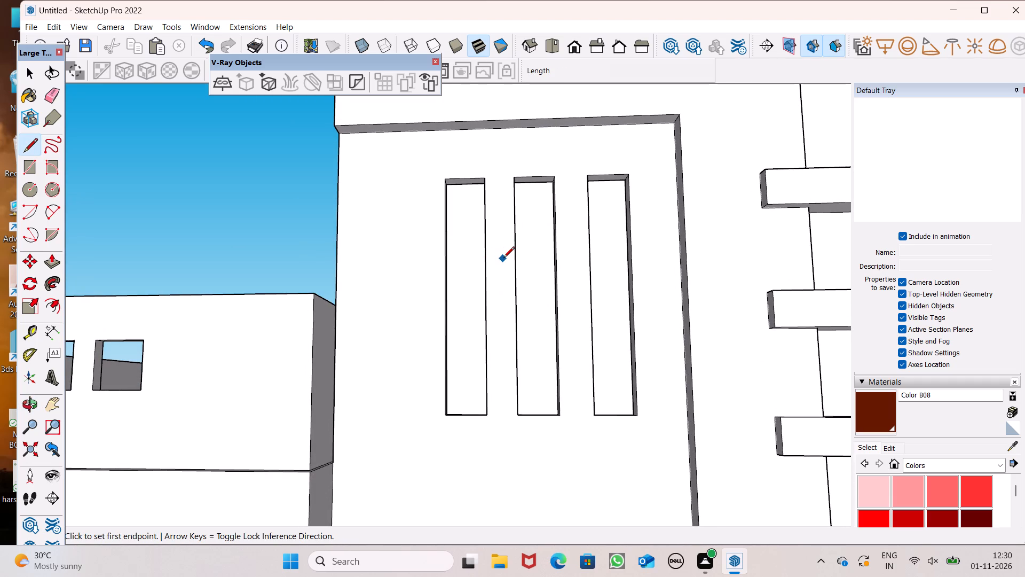
middle_drag(499, 270, 486, 274)
scroll(467, 190, up, 7)
click(403, 196)
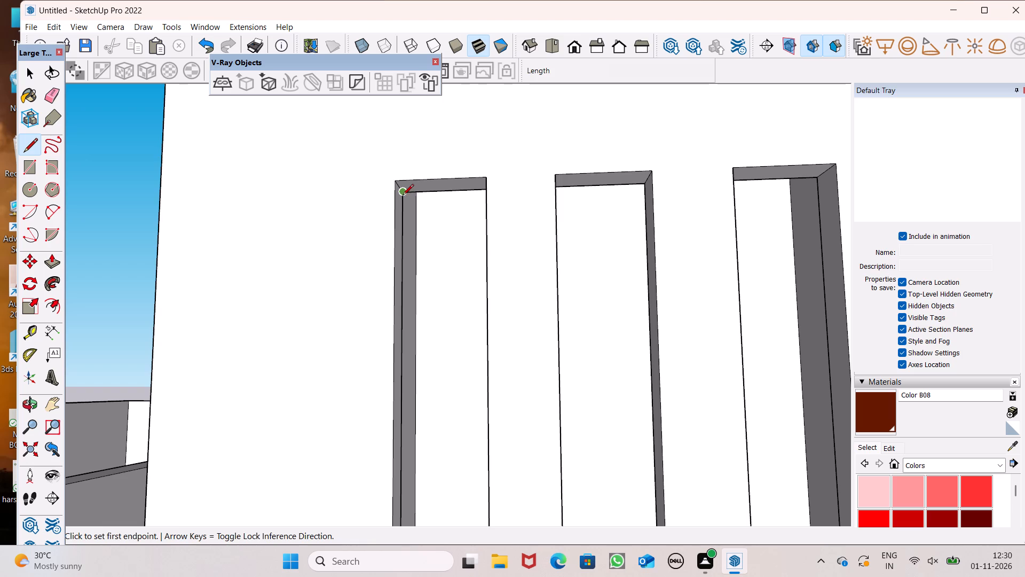
click(414, 193)
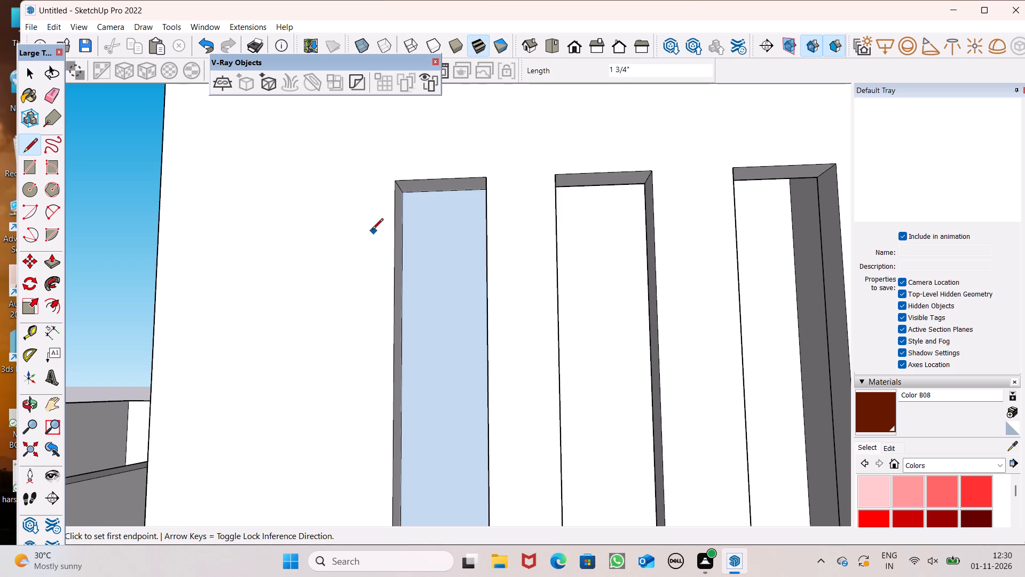
scroll(304, 238, down, 2)
scroll(510, 198, up, 5)
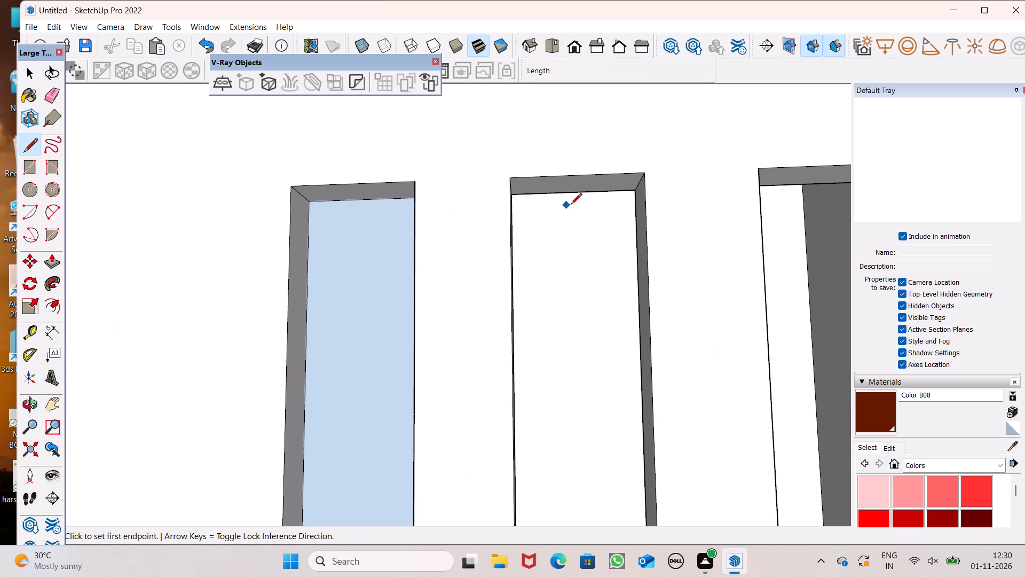
middle_drag(576, 208, 560, 202)
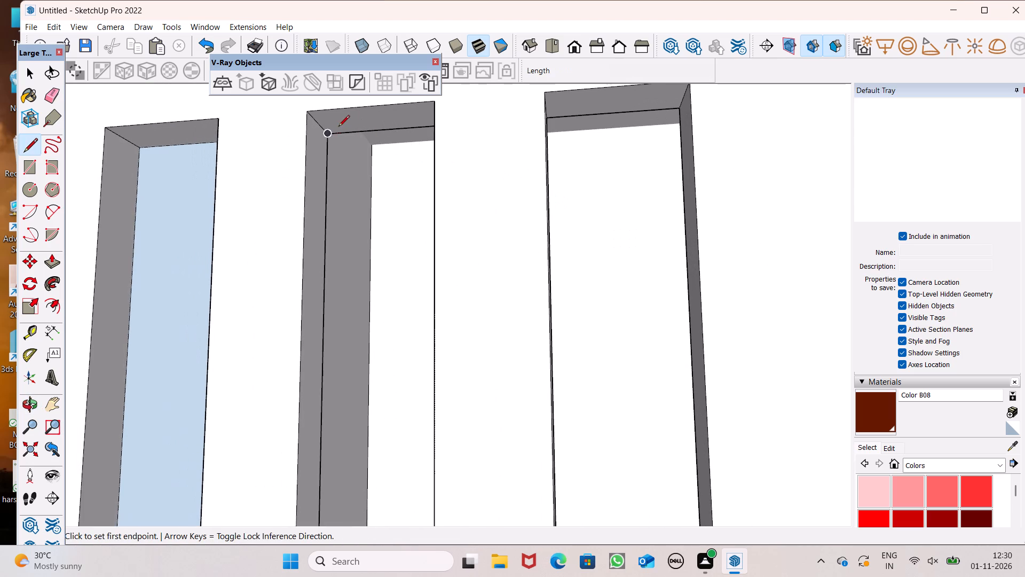
click(328, 134)
click(337, 134)
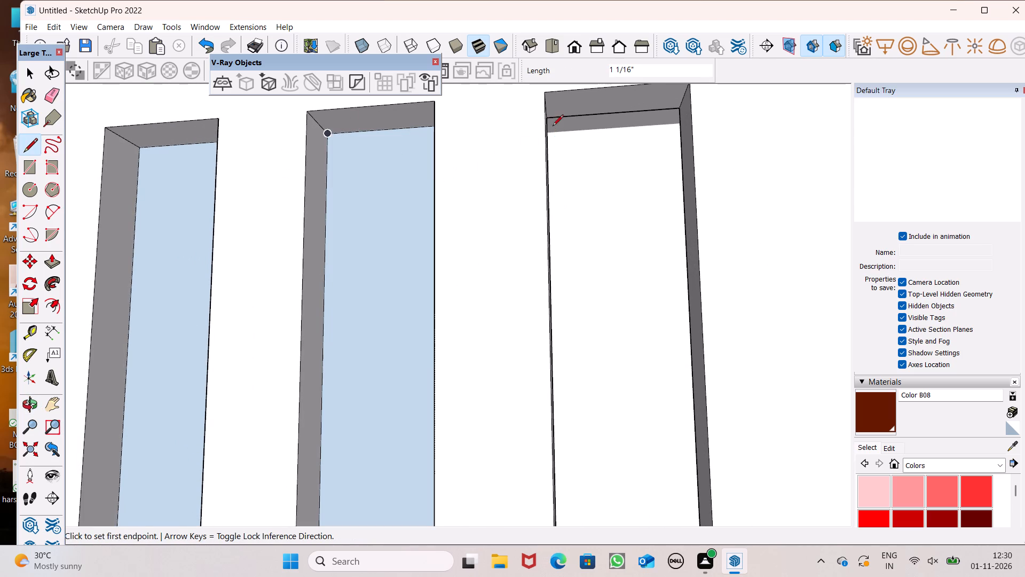
click(552, 119)
click(569, 119)
key(space)
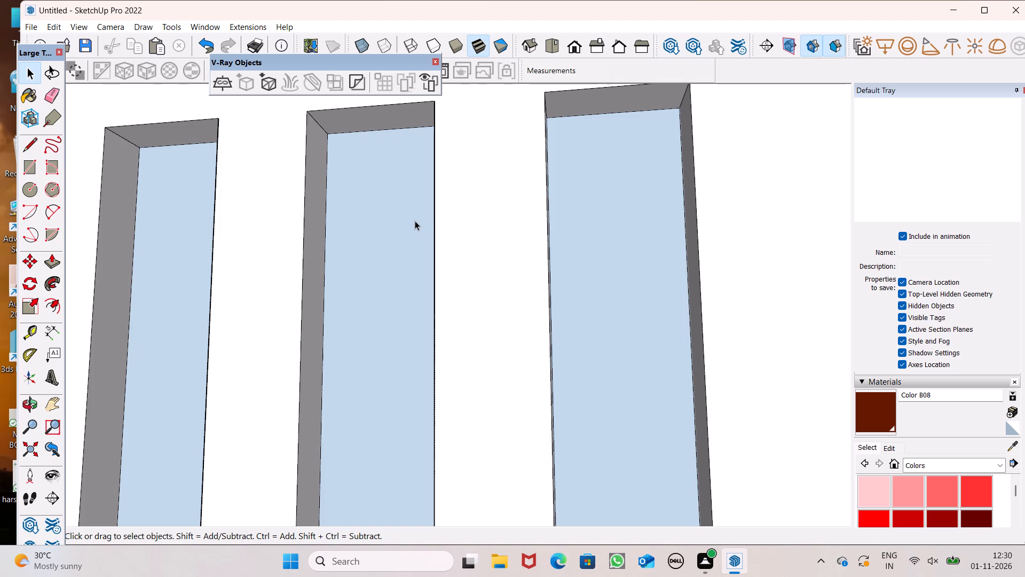
Draw short lines along the inner top edges of the tower's three middle-row slit openings to close each with a face.
scroll(427, 241, down, 6)
scroll(472, 222, down, 7)
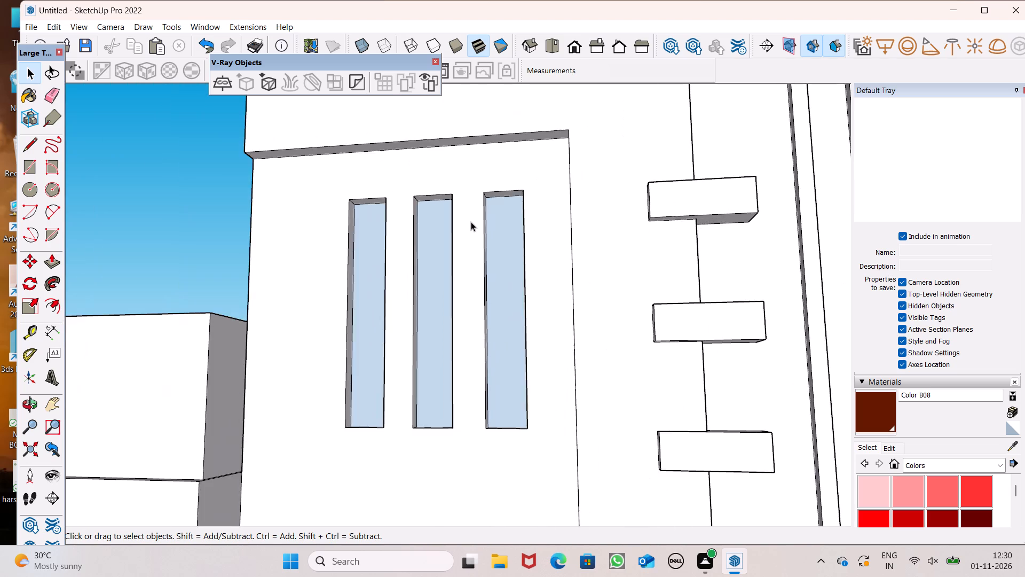
scroll(462, 193, down, 7)
scroll(432, 230, down, 1)
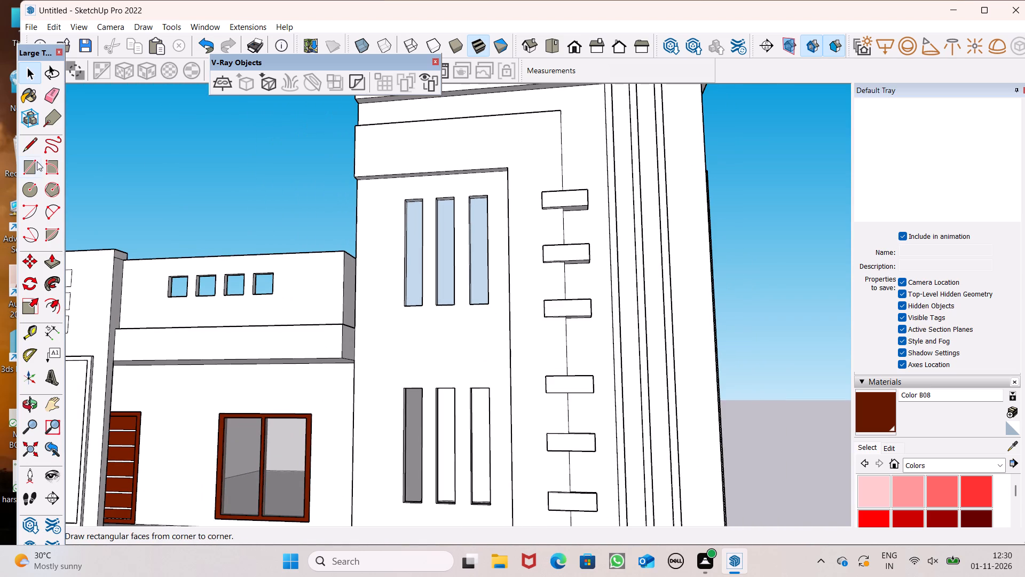
click(26, 150)
scroll(366, 209, down, 3)
scroll(425, 355, up, 5)
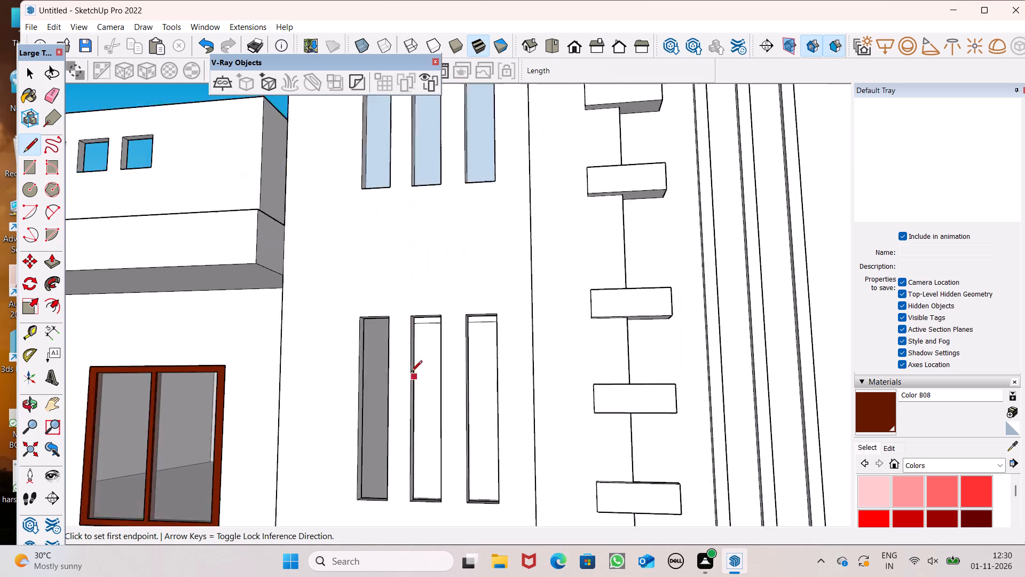
scroll(411, 372, up, 1)
scroll(362, 336, up, 8)
drag(345, 231, 357, 232)
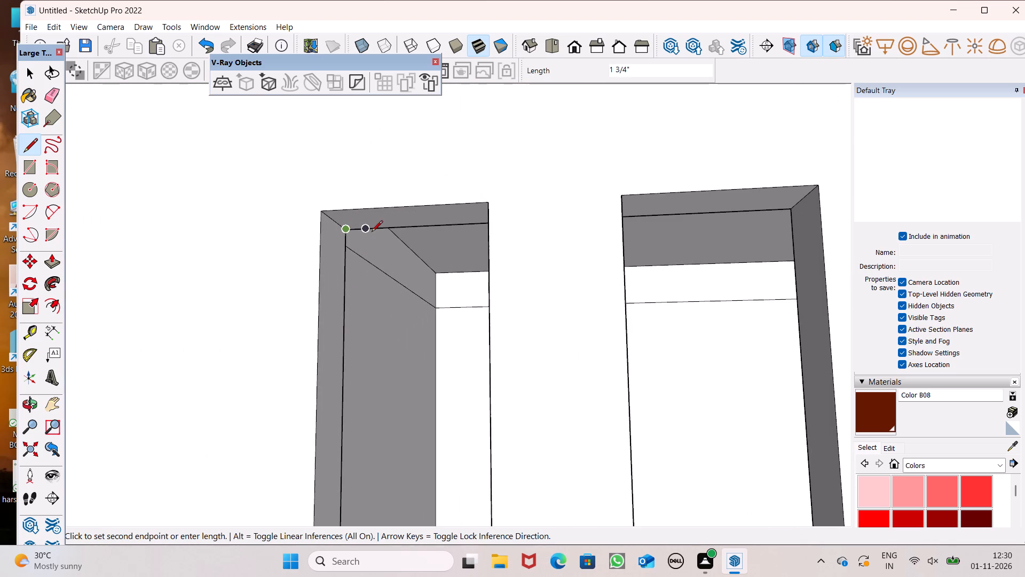
click(372, 232)
scroll(307, 241, down, 4)
scroll(578, 251, up, 5)
scroll(504, 237, down, 4)
scroll(424, 213, up, 3)
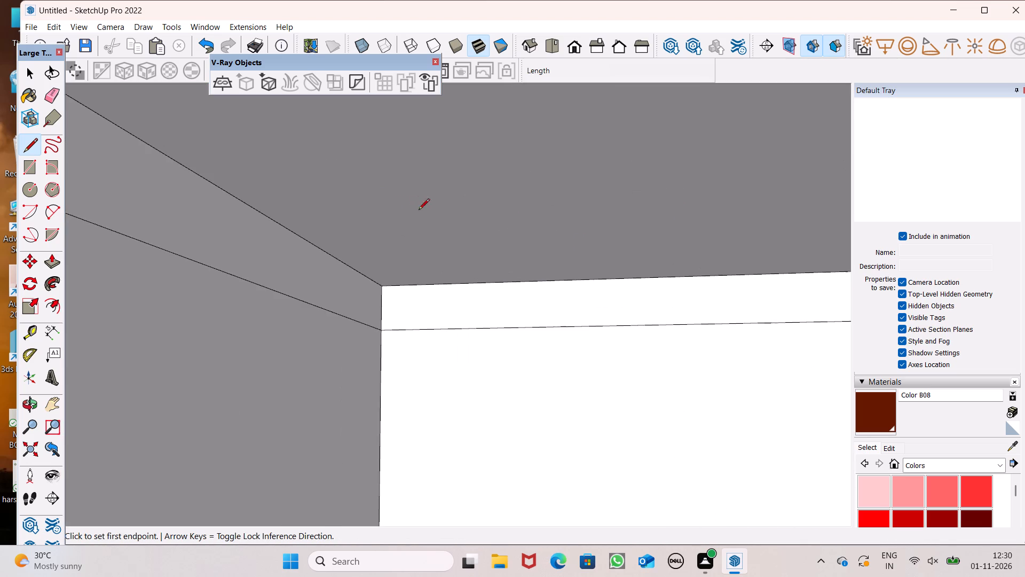
scroll(393, 205, down, 3)
click(367, 199)
click(383, 198)
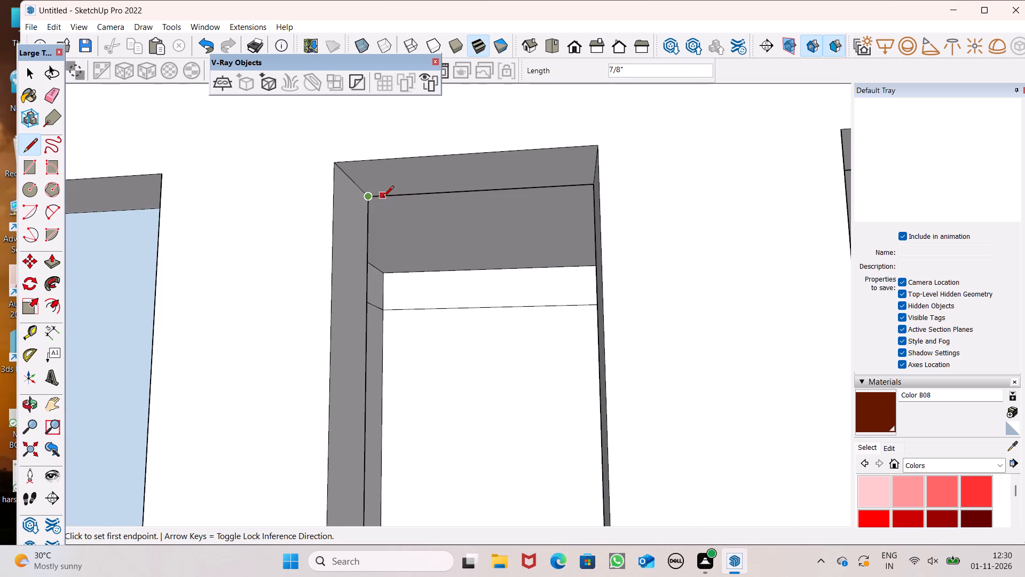
scroll(373, 201, down, 6)
scroll(614, 204, up, 5)
scroll(585, 189, down, 4)
middle_drag(585, 228, 583, 225)
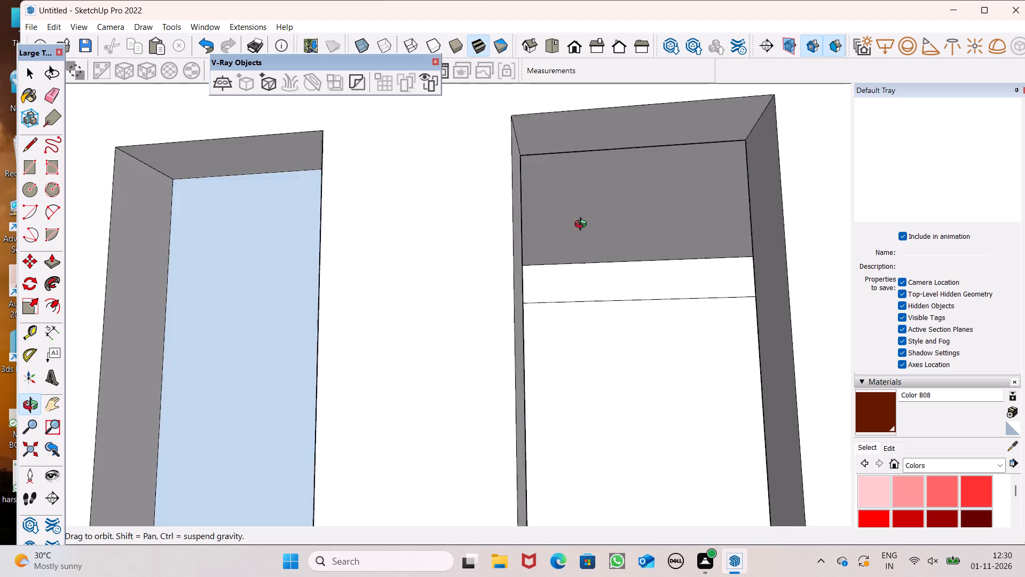
middle_drag(583, 225, 572, 222)
middle_drag(572, 222, 573, 228)
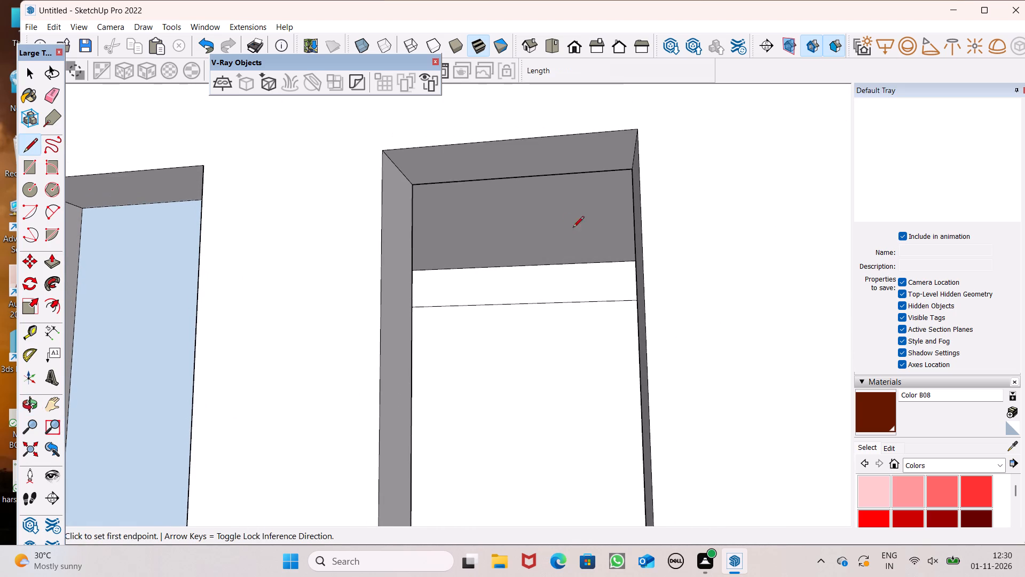
click(414, 182)
click(422, 183)
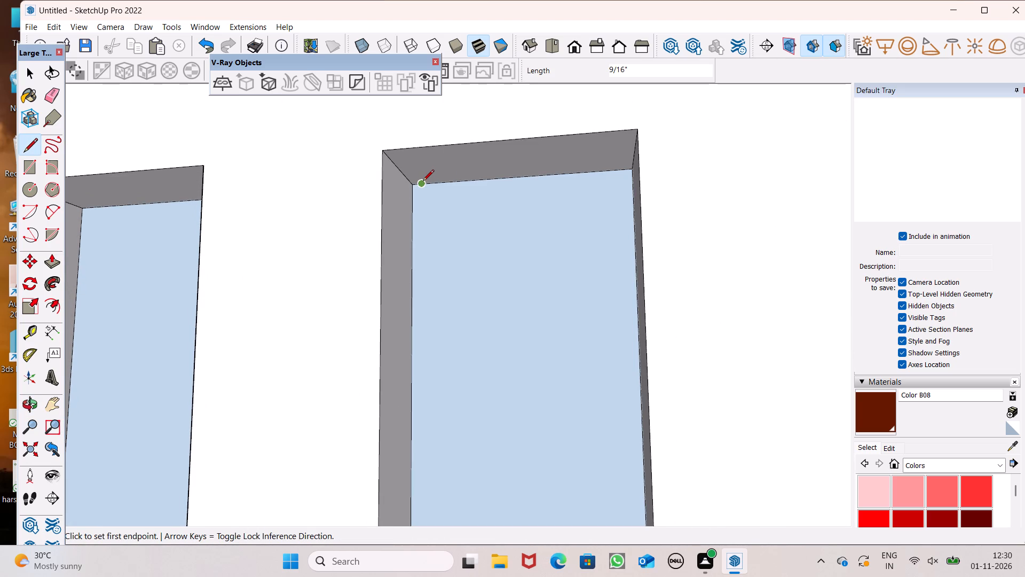
Draw short lines along the inner top edges of the tower's three lowest slit openings to close each with a face.
scroll(460, 166, down, 6)
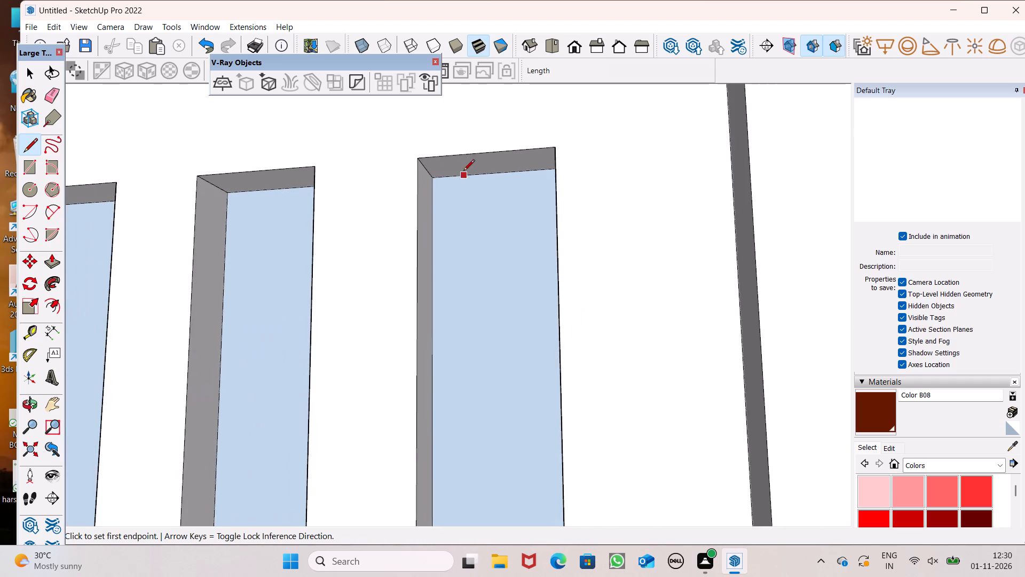
scroll(528, 137, down, 13)
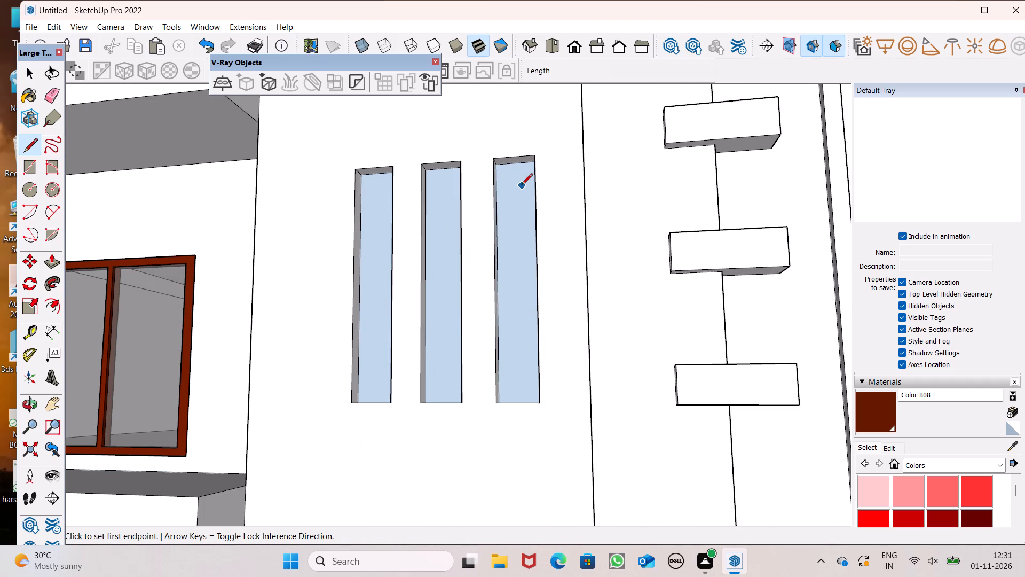
scroll(521, 196, down, 4)
middle_drag(559, 256, 553, 294)
scroll(553, 294, up, 1)
scroll(499, 208, down, 7)
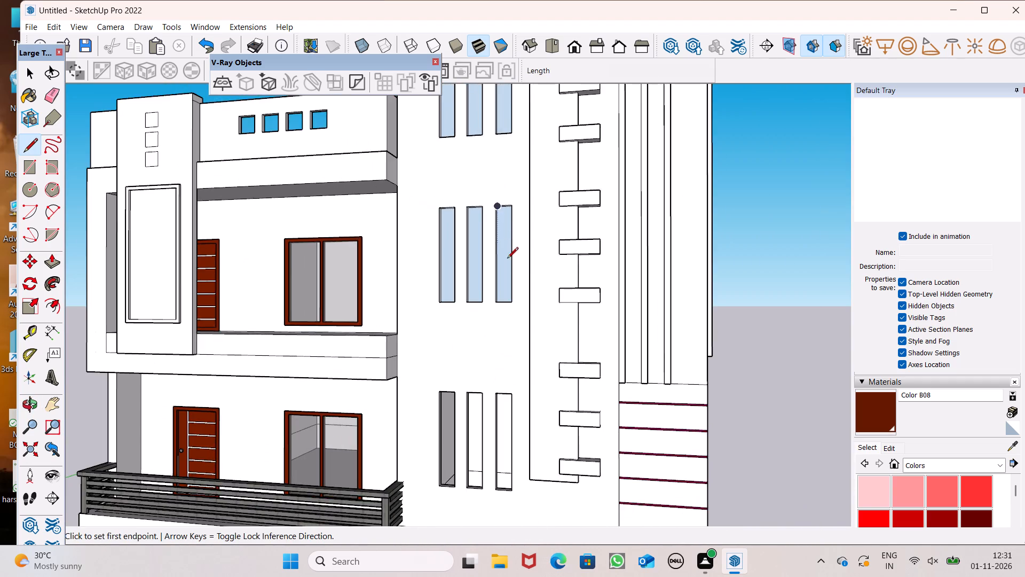
scroll(511, 278, down, 4)
scroll(494, 464, up, 6)
scroll(469, 311, up, 8)
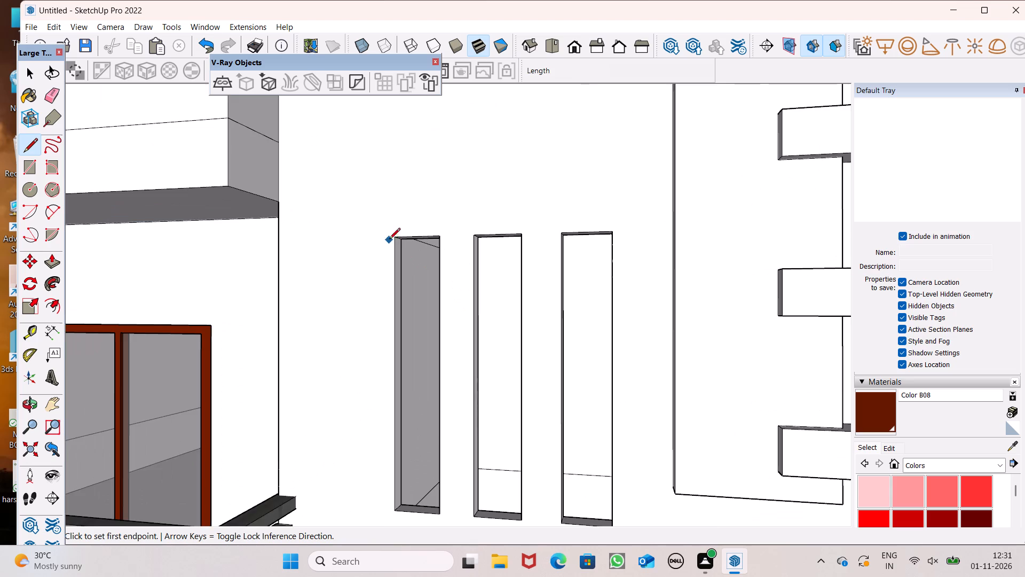
scroll(389, 240, up, 7)
scroll(450, 245, up, 7)
scroll(415, 221, down, 6)
scroll(346, 219, up, 3)
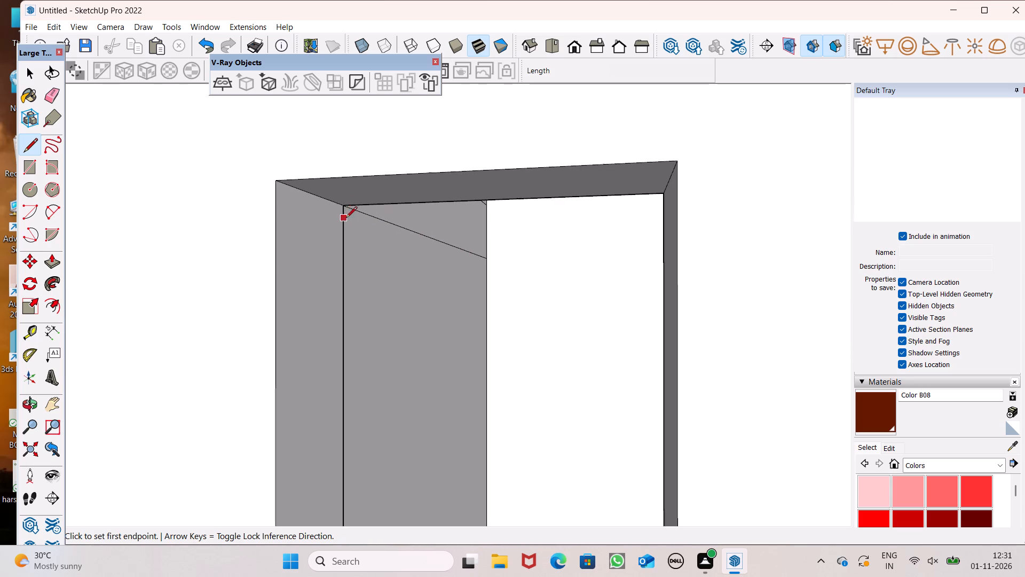
click(345, 204)
click(367, 206)
scroll(364, 208, down, 6)
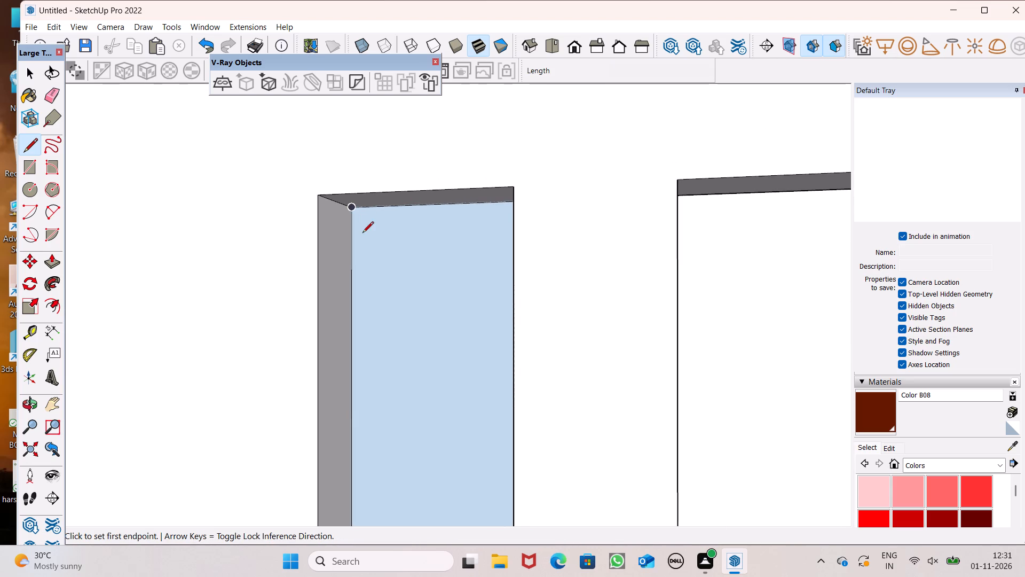
scroll(362, 237, down, 6)
scroll(481, 270, up, 5)
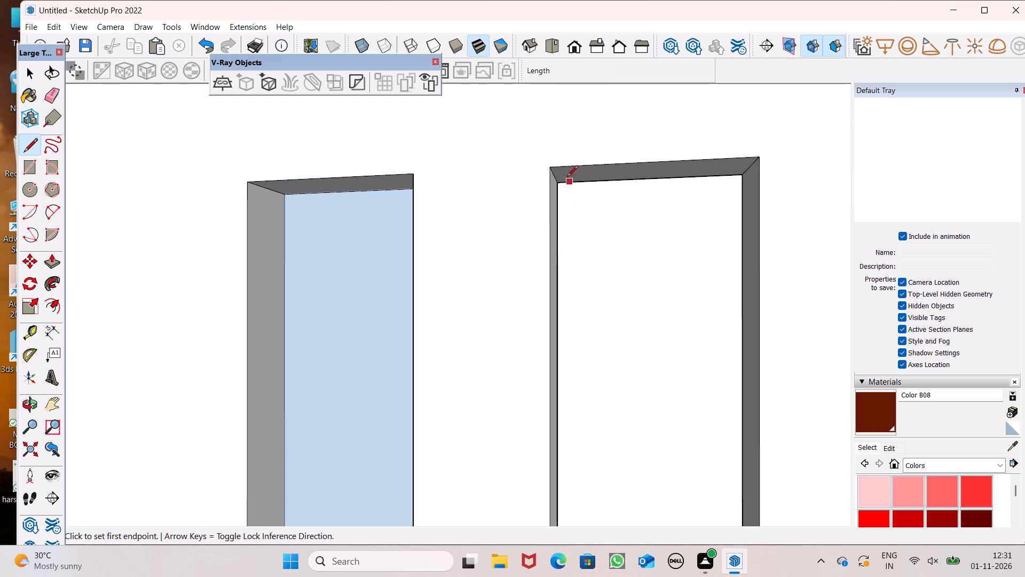
click(557, 183)
click(570, 182)
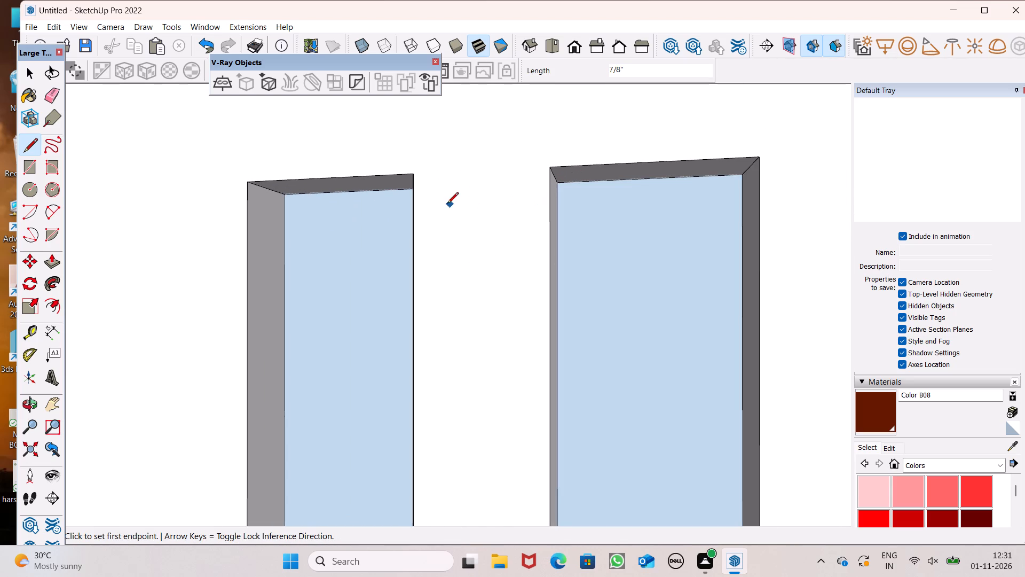
scroll(440, 204, down, 3)
scroll(621, 217, up, 5)
scroll(539, 212, down, 6)
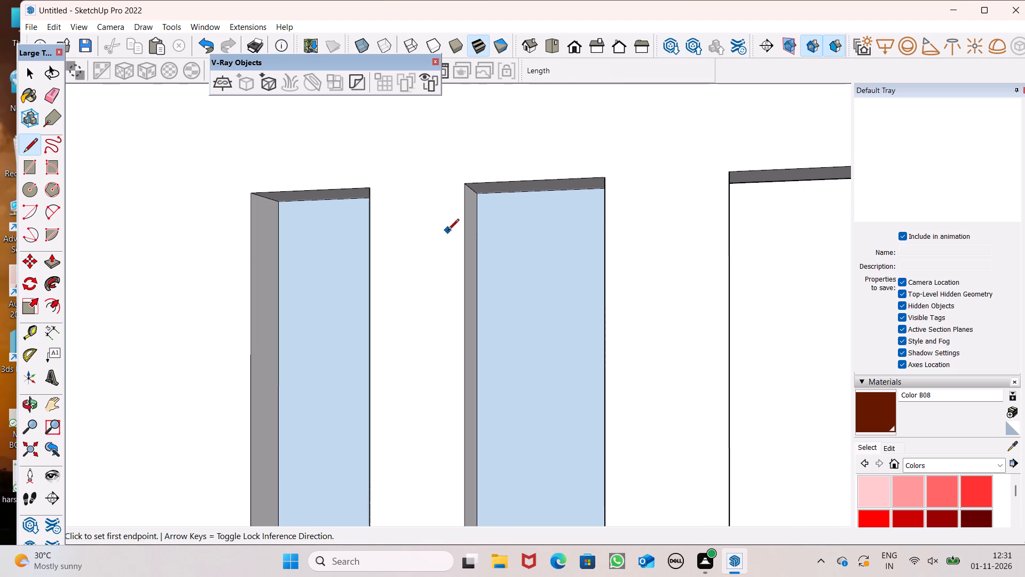
scroll(658, 217, up, 2)
scroll(561, 226, down, 6)
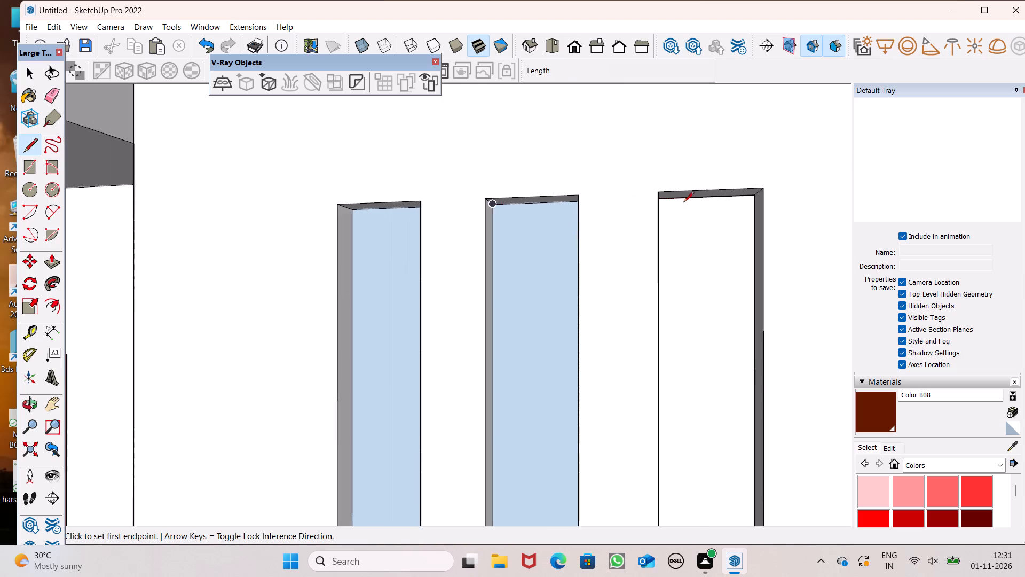
scroll(683, 205, up, 7)
scroll(640, 201, down, 6)
scroll(561, 199, up, 7)
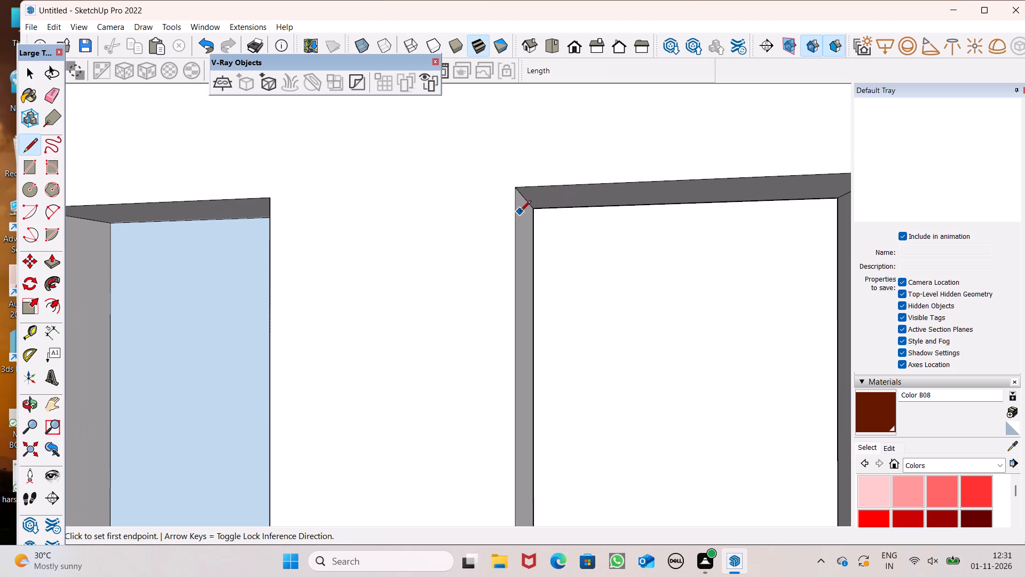
click(537, 207)
click(546, 205)
scroll(539, 217, down, 2)
key(space)
Paint the faces of the tower's three topmost slit openings with Translucent Glass Gray from the Glass and Mirrors collection.
scroll(532, 247, down, 3)
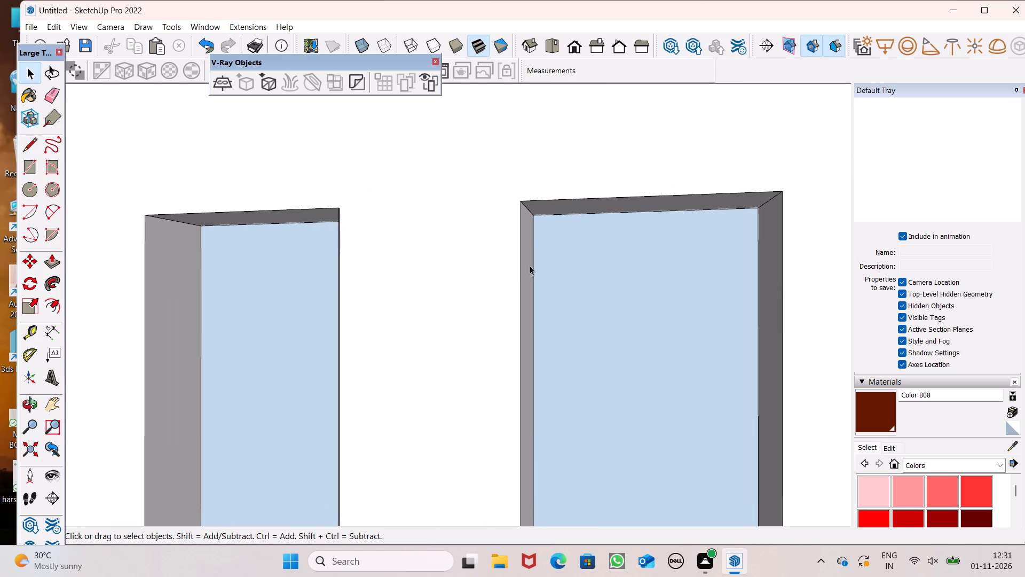
scroll(530, 266, down, 7)
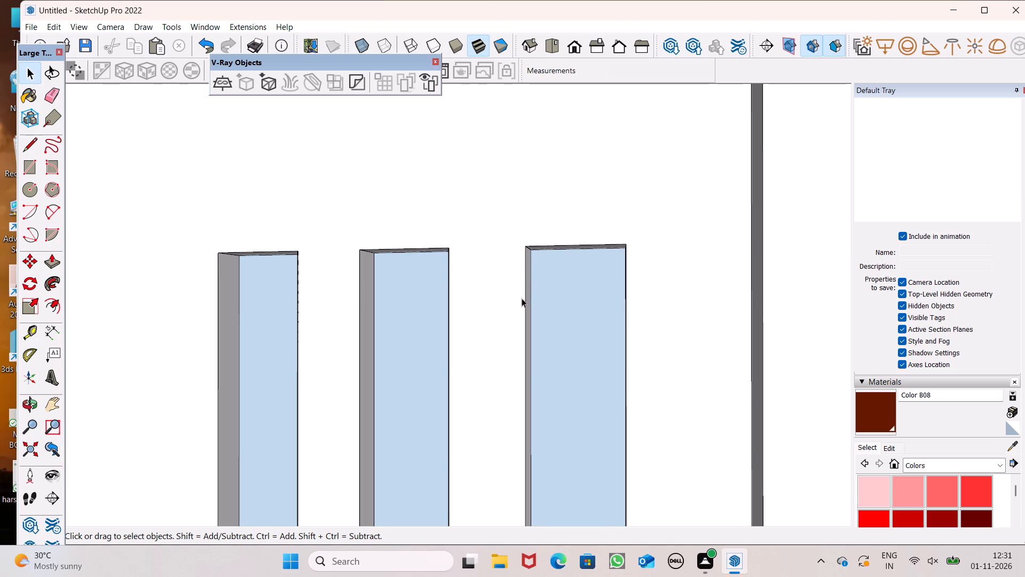
scroll(522, 298, down, 1)
middle_drag(517, 300, 525, 319)
scroll(480, 262, down, 2)
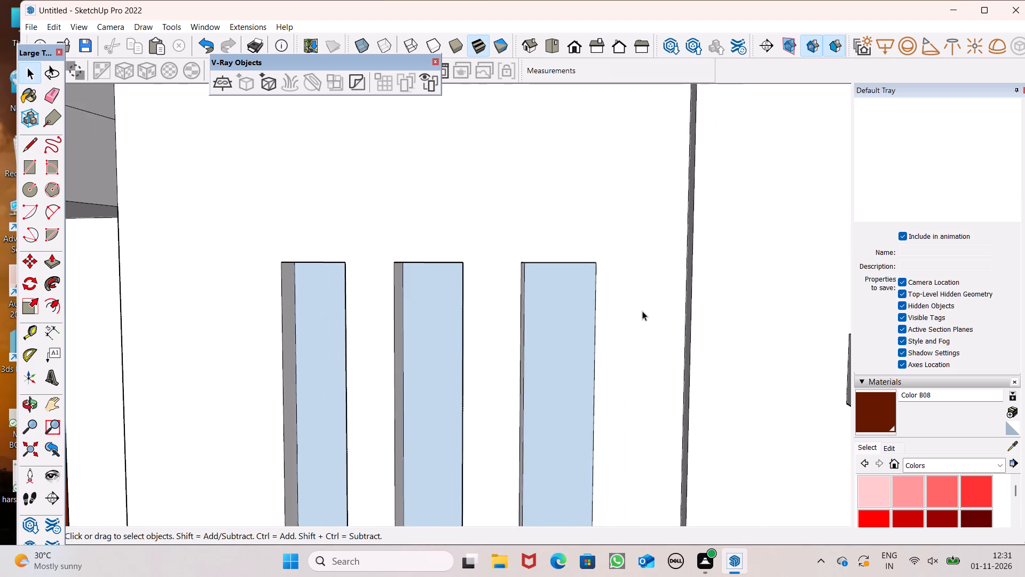
scroll(643, 311, down, 5)
scroll(598, 219, down, 6)
scroll(551, 234, down, 6)
scroll(561, 282, down, 2)
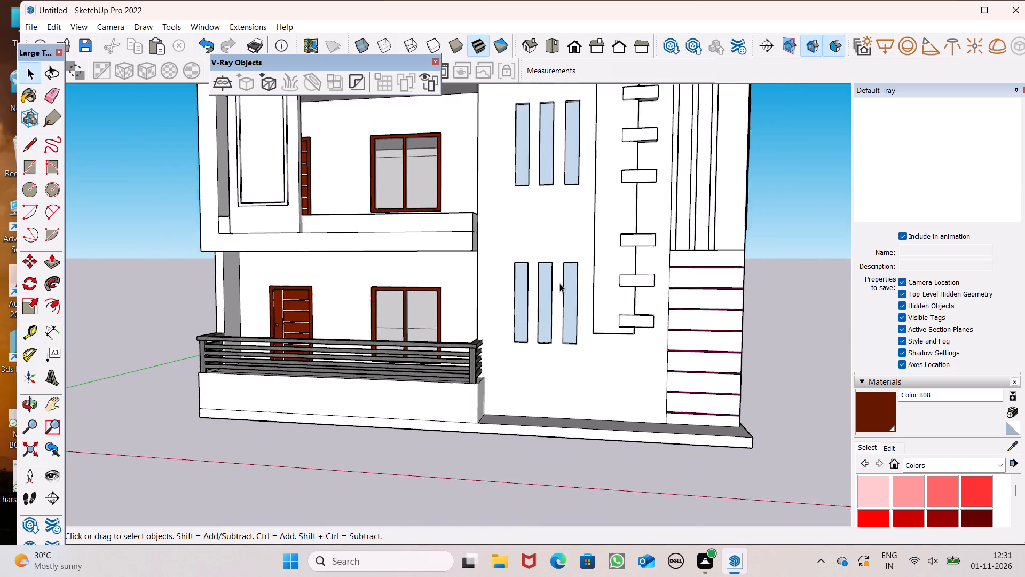
scroll(559, 283, down, 1)
middle_drag(553, 292, 620, 378)
scroll(568, 379, down, 5)
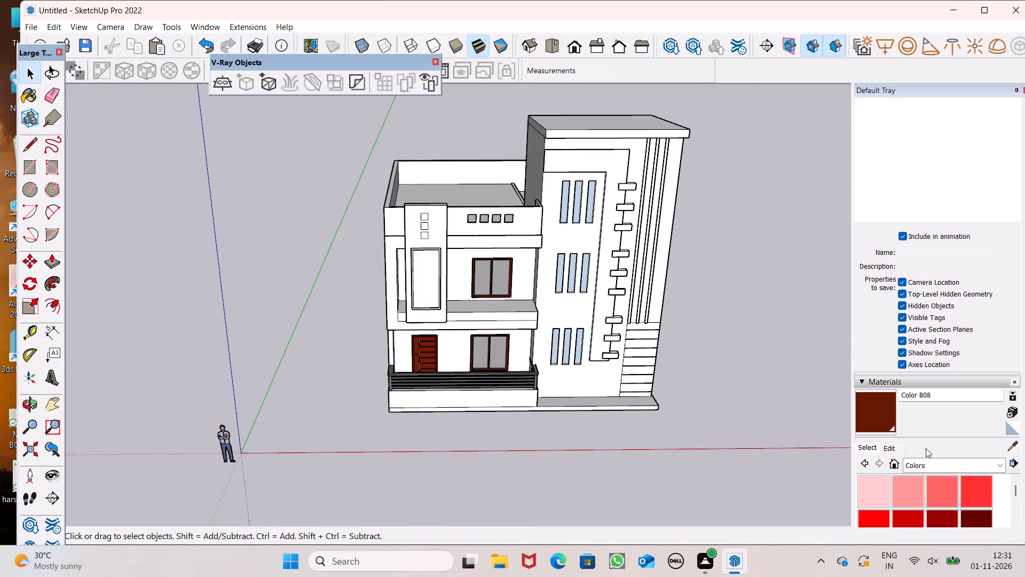
click(933, 466)
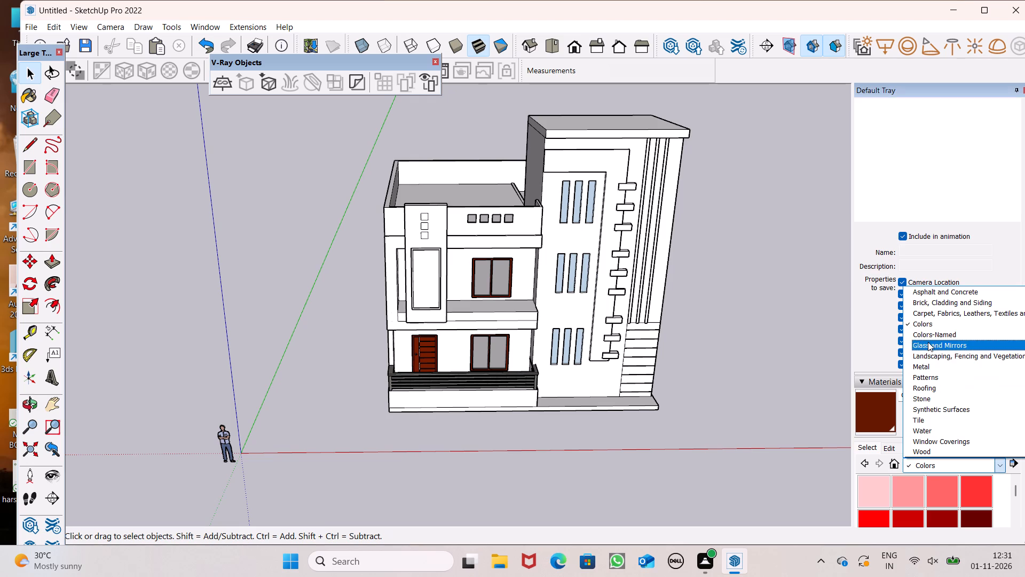
click(928, 342)
click(980, 523)
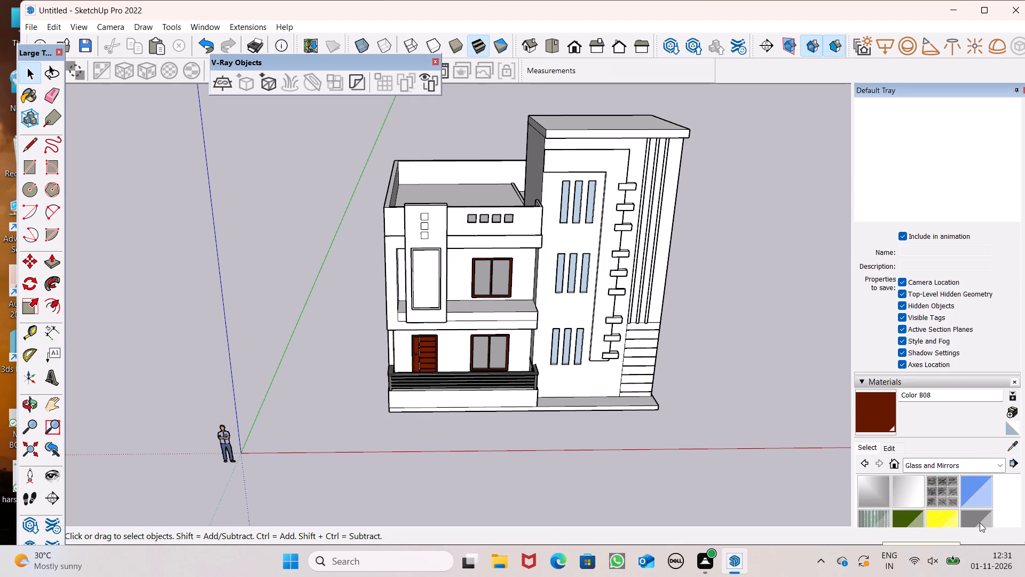
scroll(569, 81, up, 5)
middle_drag(641, 278, 547, 275)
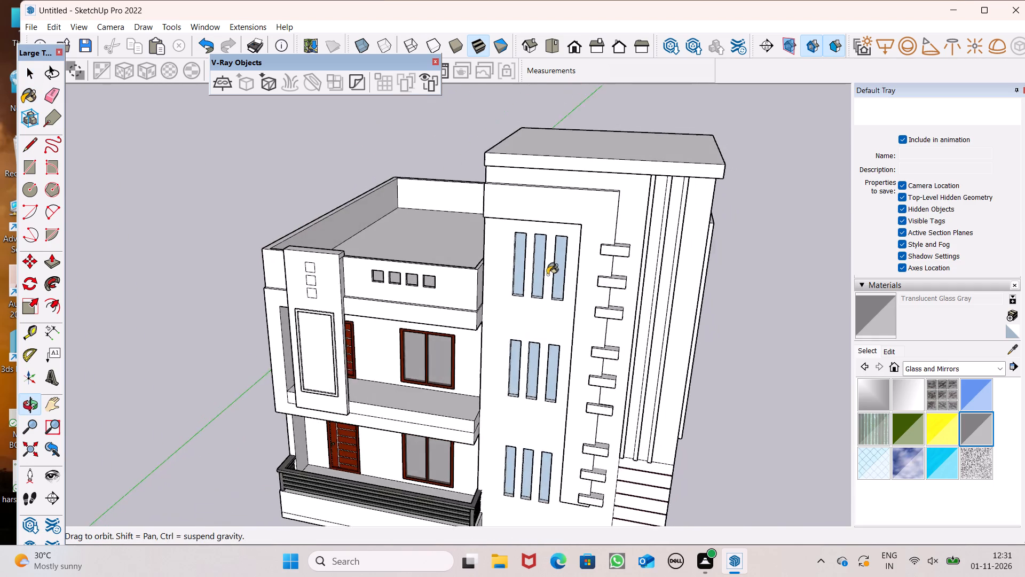
middle_drag(547, 275, 549, 276)
scroll(545, 274, up, 6)
click(526, 260)
click(563, 255)
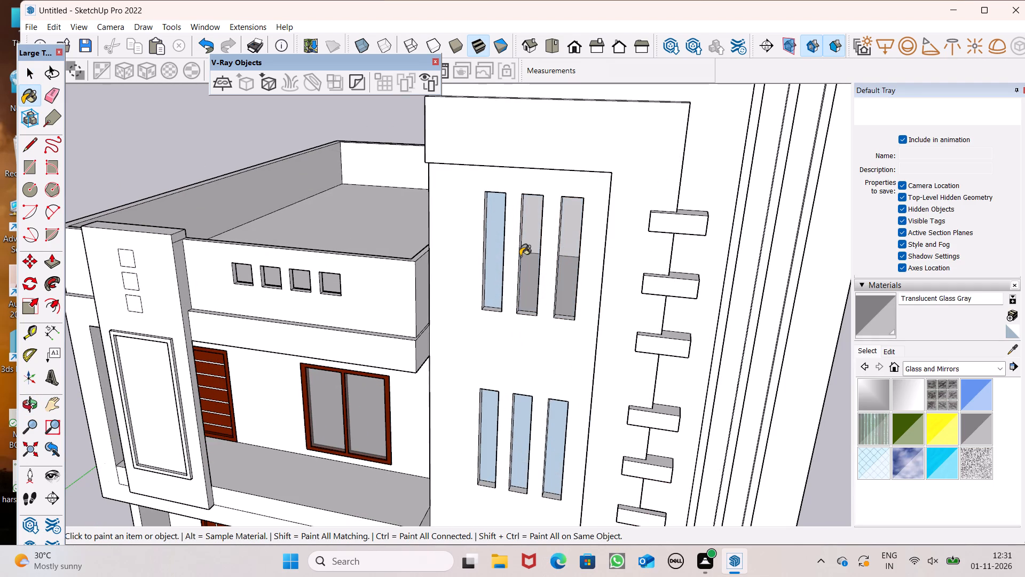
click(504, 247)
scroll(500, 233, up, 5)
click(495, 232)
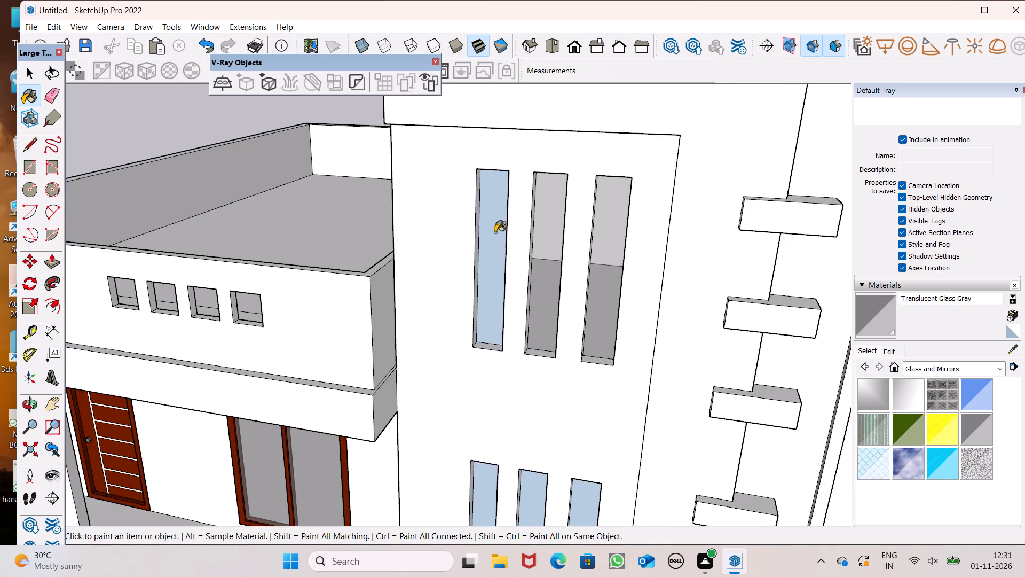
Paint the faces of the tower's three middle-row slit openings with Translucent Glass Gray.
scroll(604, 124, down, 6)
scroll(605, 293, up, 5)
scroll(550, 364, down, 6)
scroll(521, 467, up, 7)
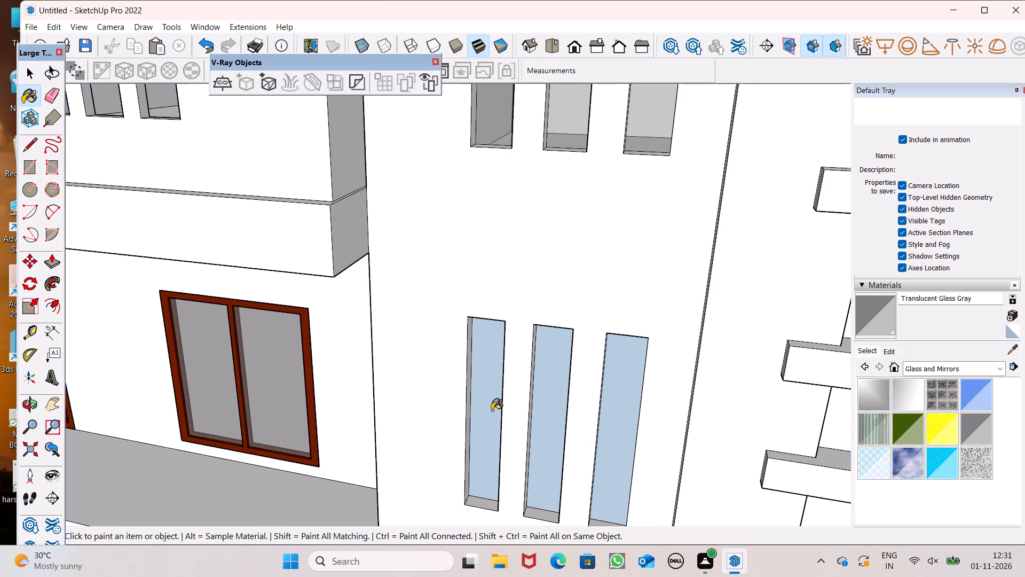
click(476, 403)
click(542, 396)
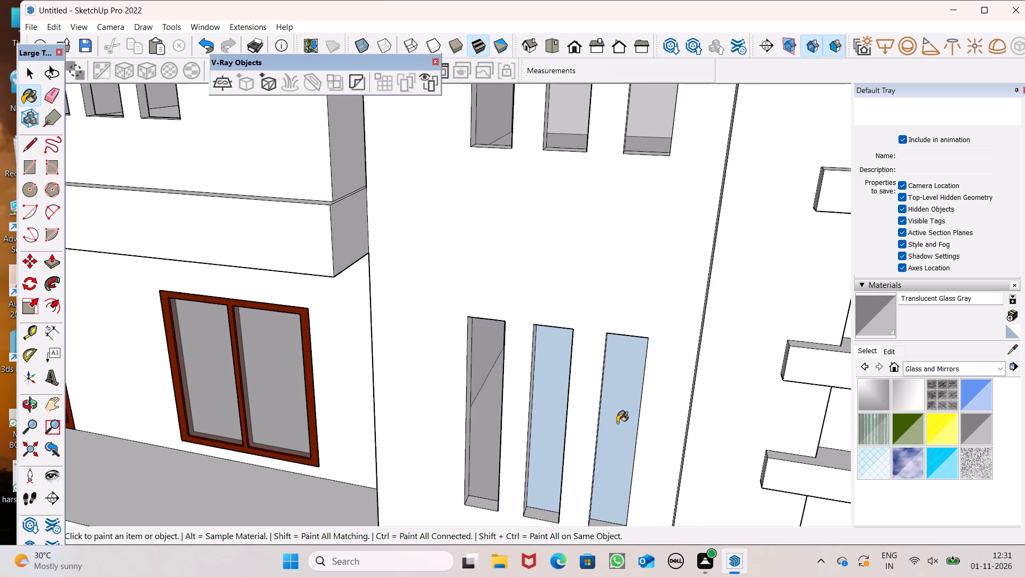
click(617, 420)
Paint the faces of the tower's three lowest slit openings with Translucent Glass Gray.
scroll(578, 319, down, 7)
scroll(587, 276, down, 6)
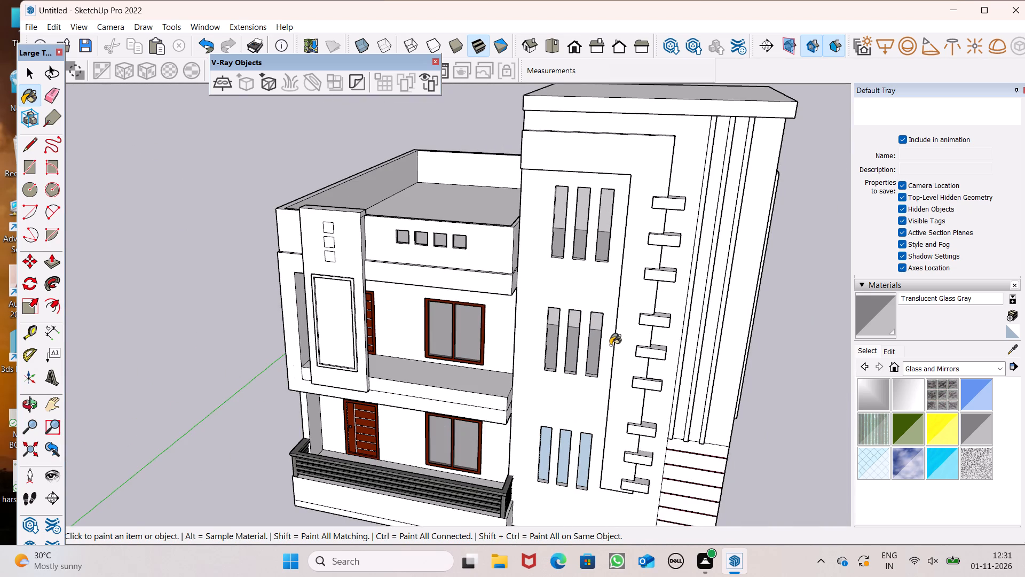
scroll(610, 345, down, 7)
scroll(657, 351, down, 5)
scroll(634, 403, up, 4)
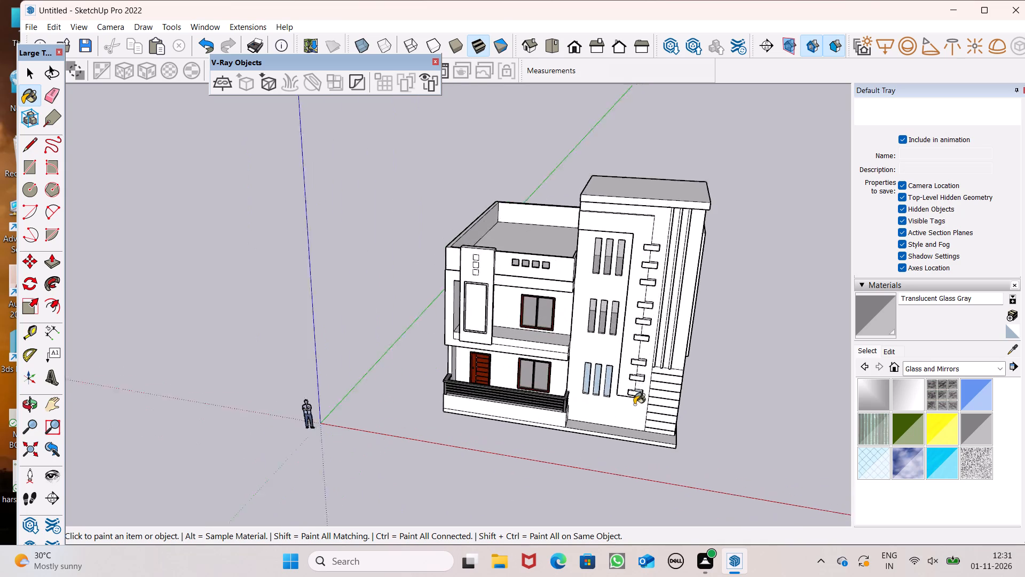
scroll(634, 404, up, 3)
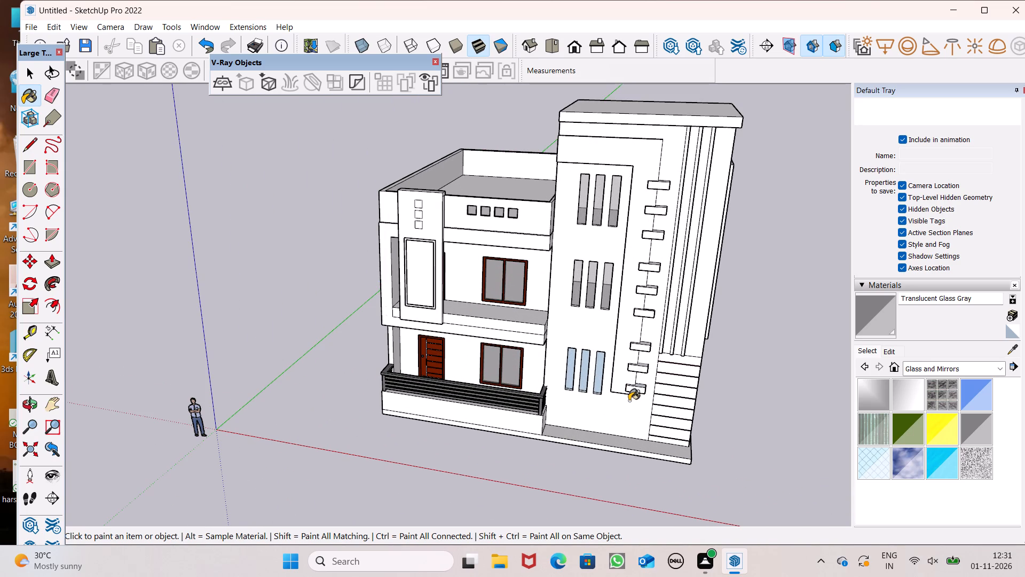
scroll(678, 359, down, 5)
scroll(636, 373, up, 7)
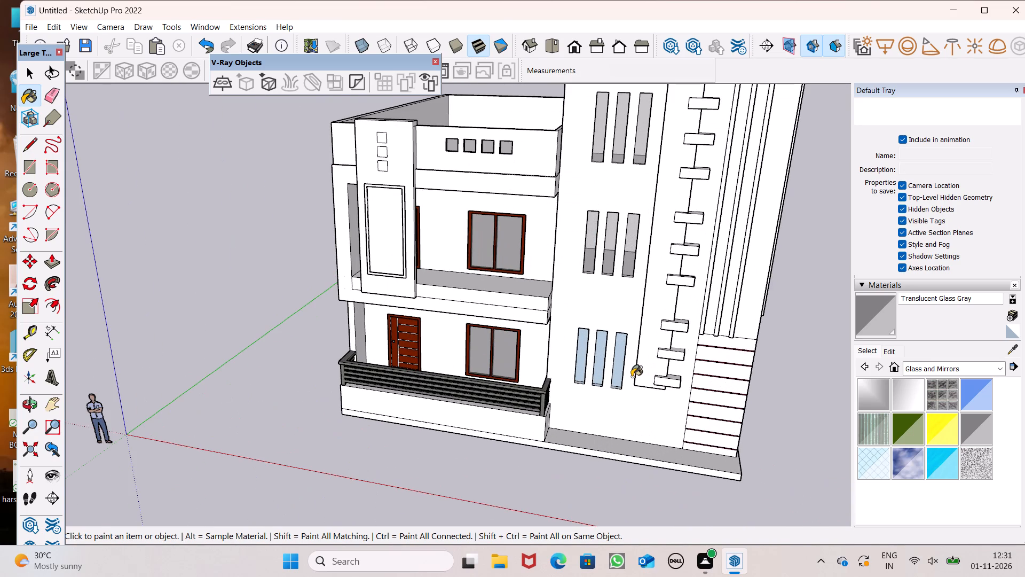
scroll(632, 376, up, 6)
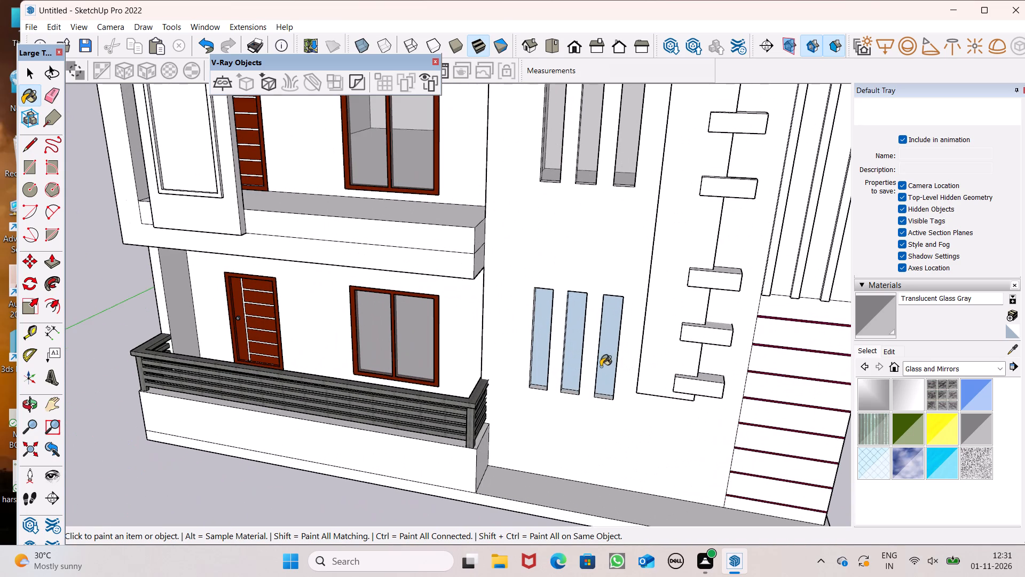
scroll(601, 367, up, 6)
click(613, 360)
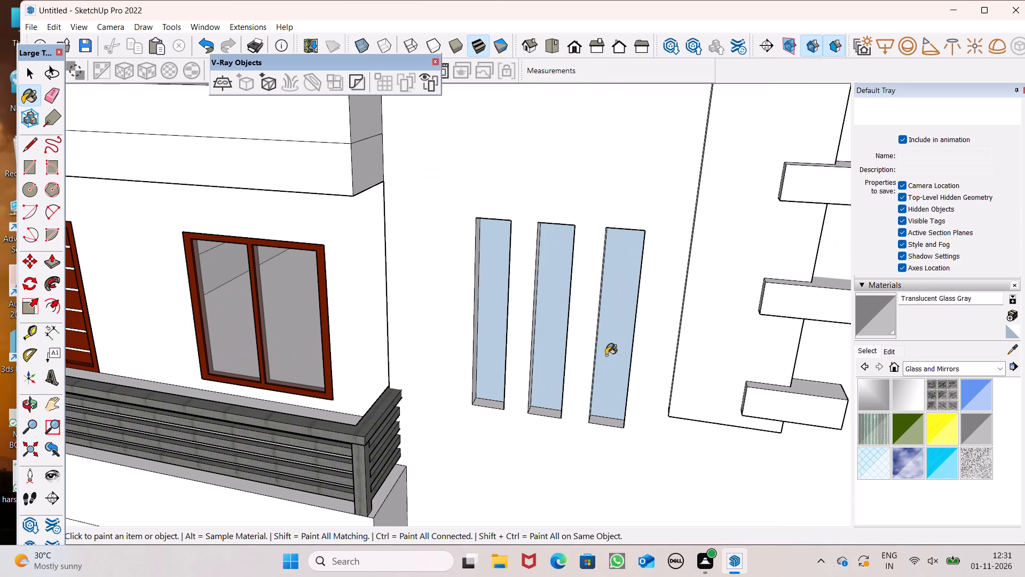
scroll(649, 331, down, 6)
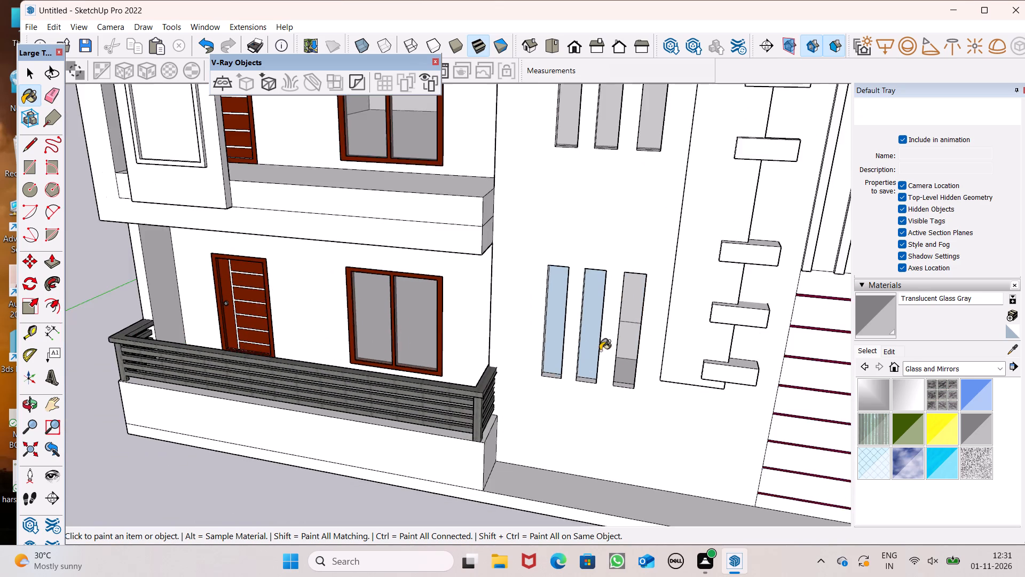
scroll(584, 355, up, 6)
click(581, 339)
click(539, 319)
scroll(571, 291, down, 6)
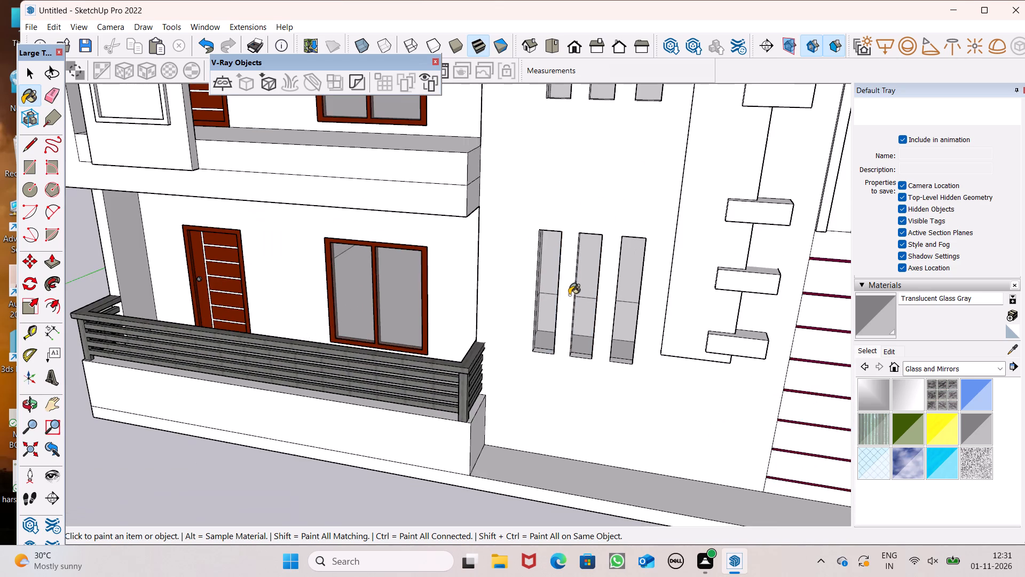
key(space)
Examine the glazed tower openings and the house's front and side facades from several angles.
scroll(564, 304, down, 10)
middle_drag(608, 344, 652, 311)
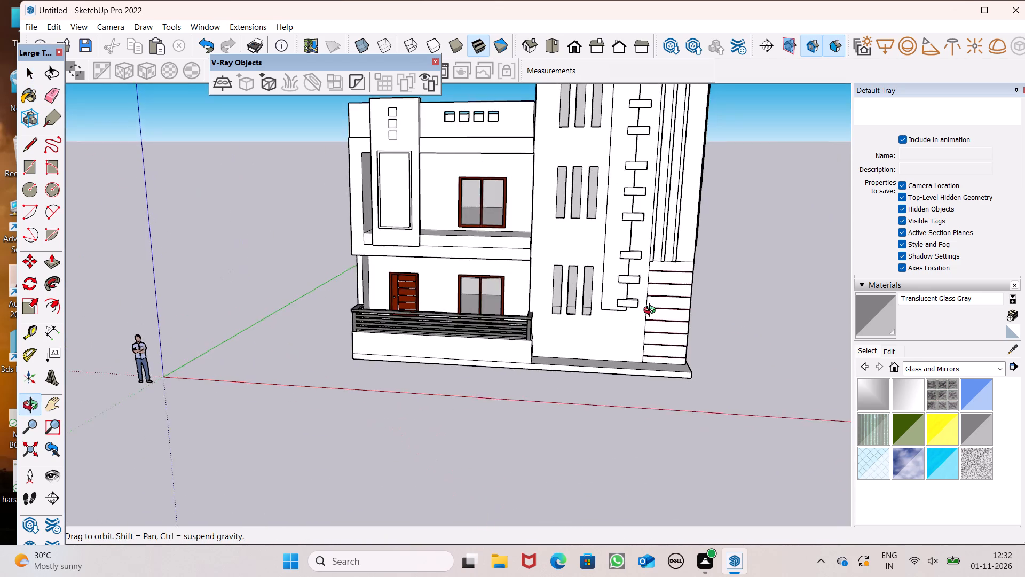
middle_drag(652, 311, 860, 256)
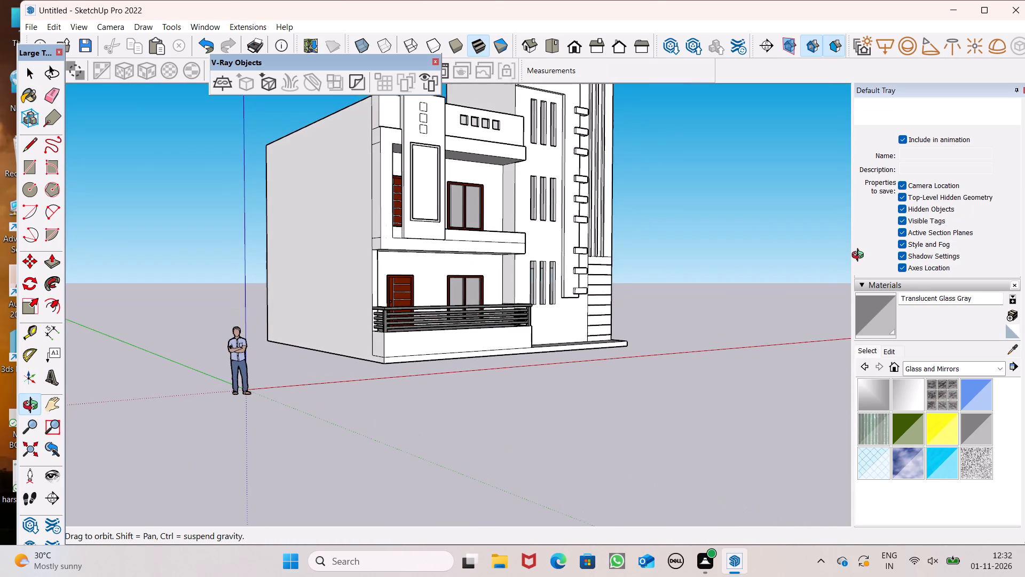
middle_drag(860, 256, 815, 278)
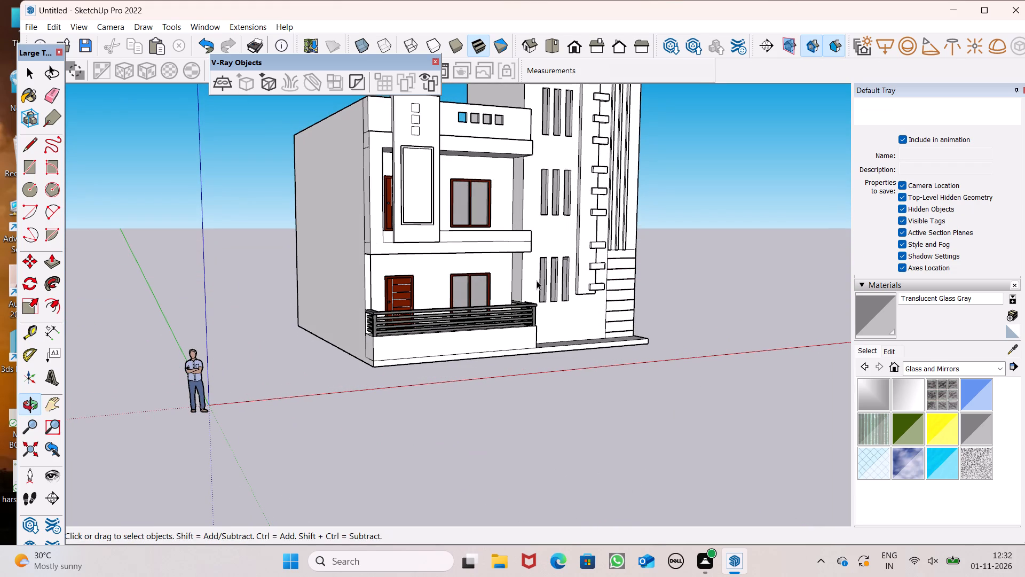
scroll(523, 171, down, 7)
middle_drag(617, 261, 246, 359)
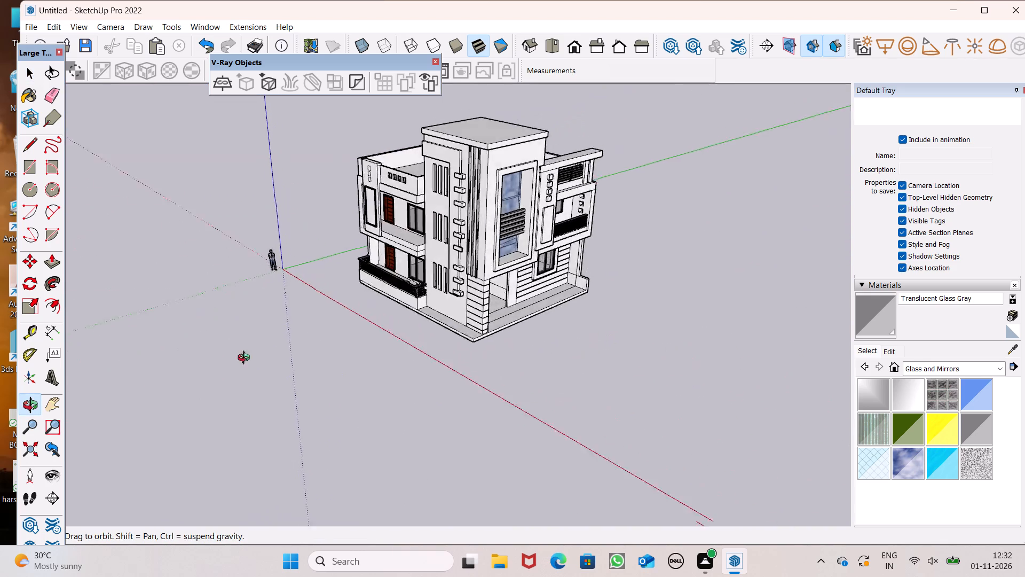
middle_drag(246, 359, 387, 296)
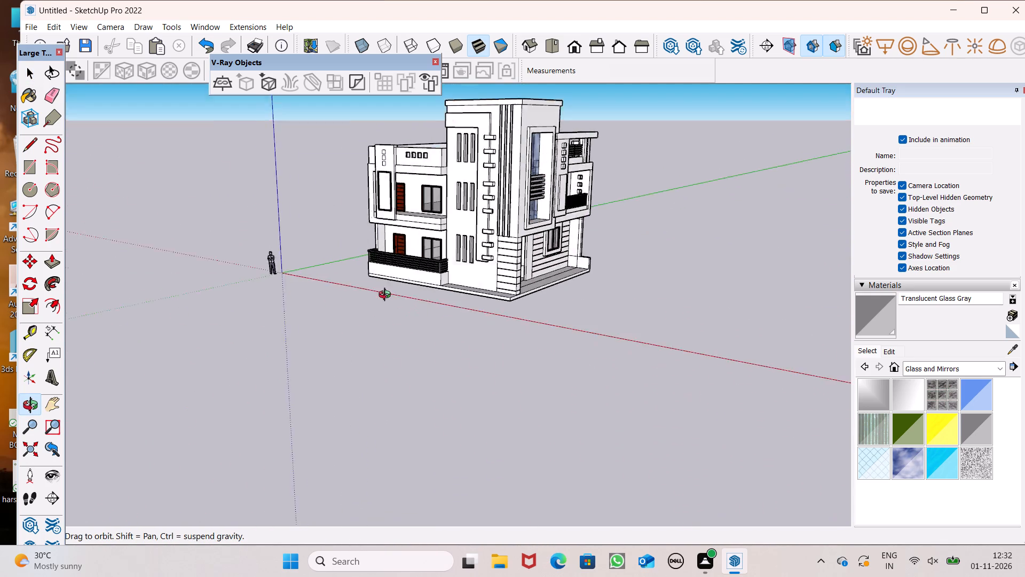
middle_drag(387, 296, 452, 353)
scroll(518, 141, up, 9)
scroll(521, 153, down, 2)
middle_drag(548, 191, 516, 199)
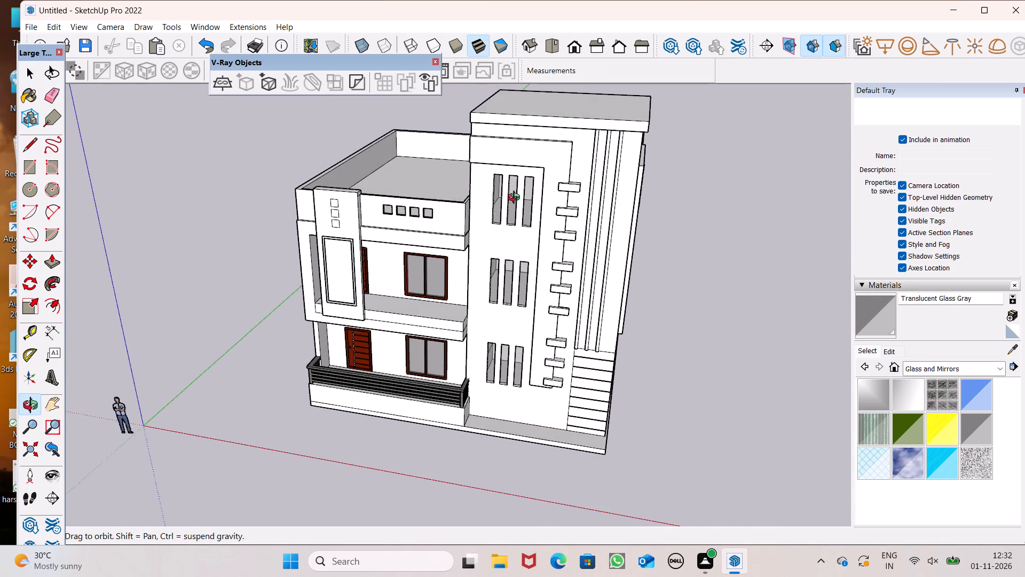
middle_drag(516, 199, 319, 181)
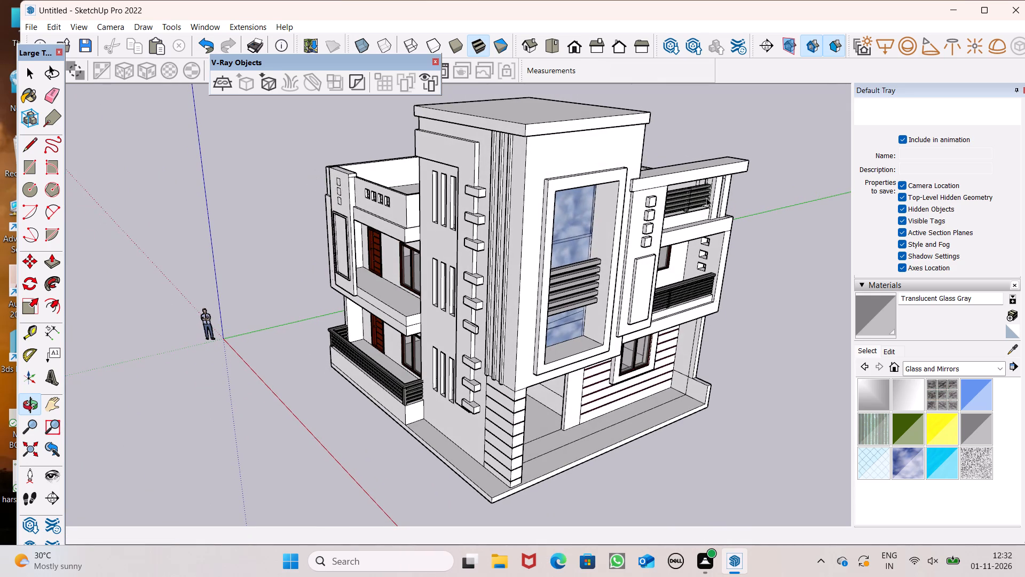
middle_drag(705, 205, 578, 133)
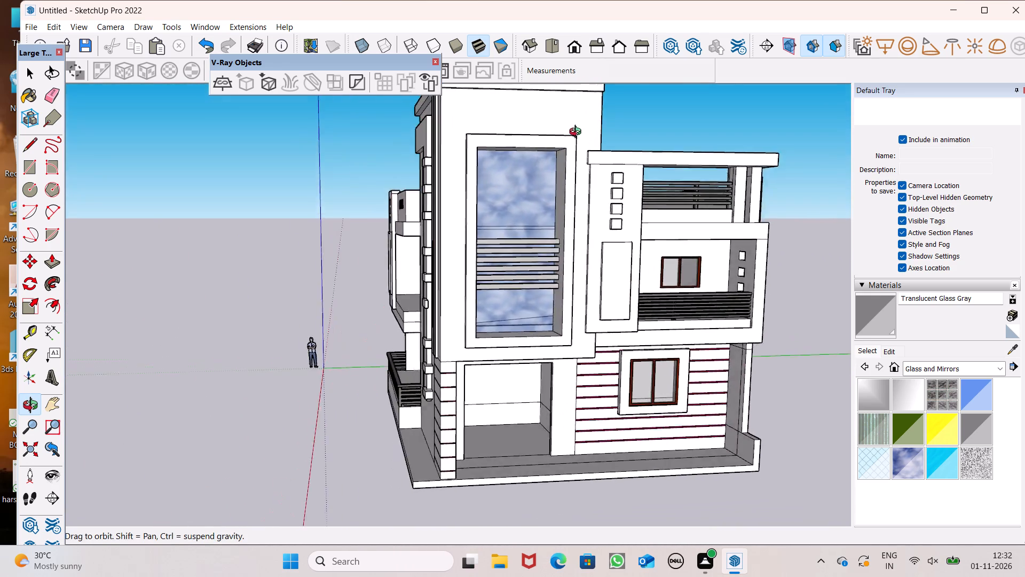
middle_drag(578, 133, 744, 104)
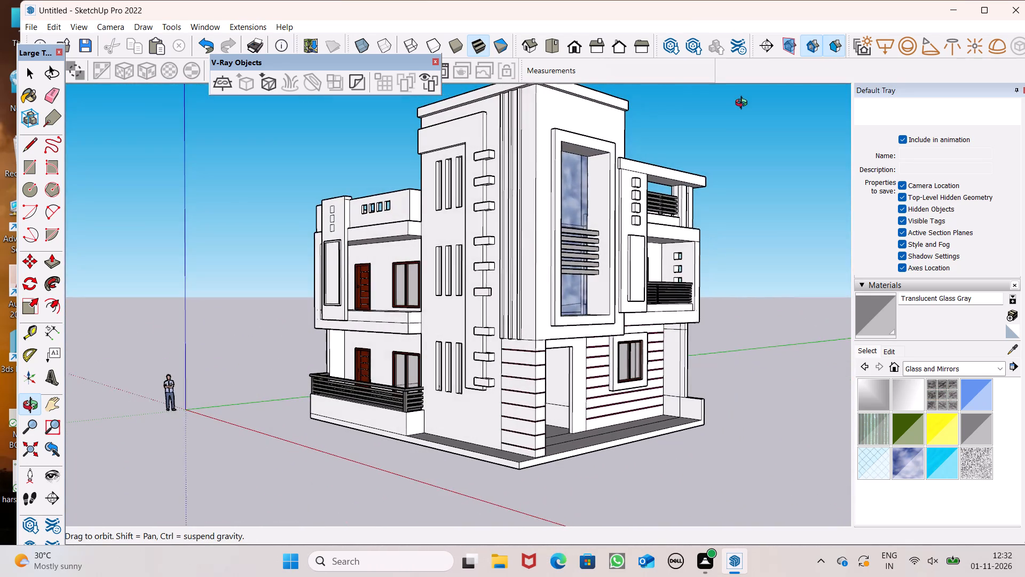
middle_drag(744, 104, 690, 133)
scroll(680, 237, down, 1)
middle_drag(675, 357, 632, 374)
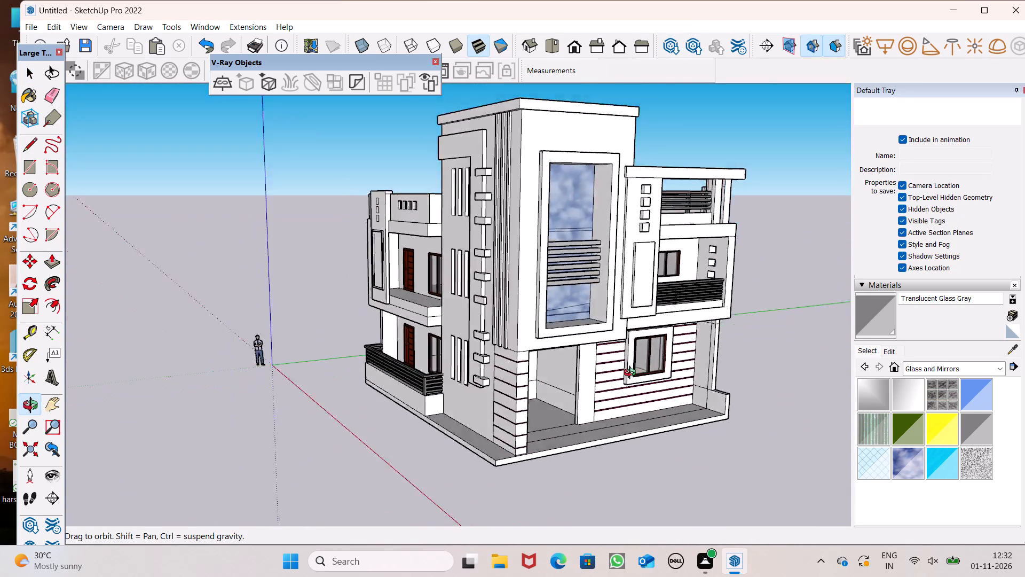
middle_drag(632, 374, 476, 278)
drag(235, 310, 511, 213)
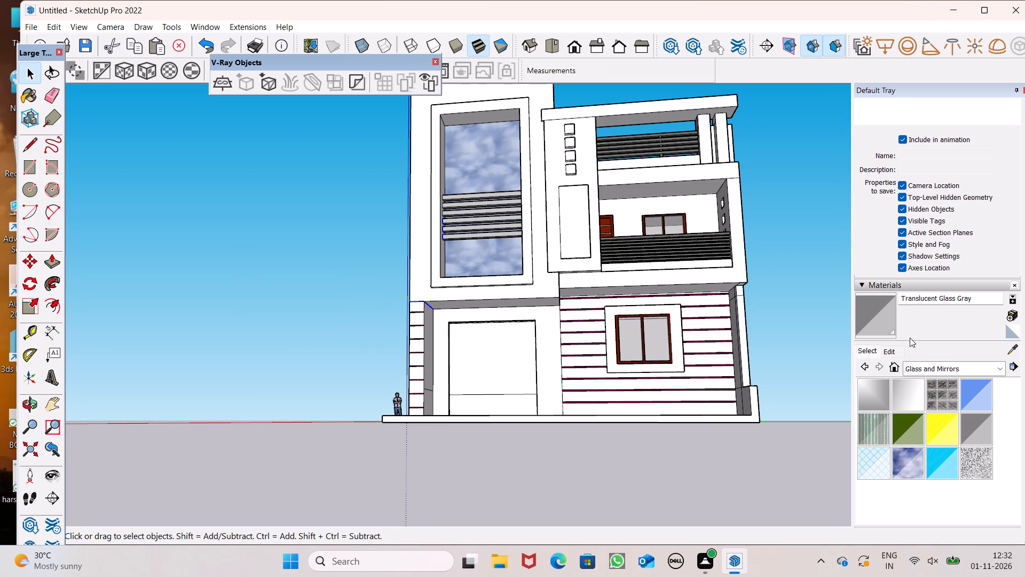
drag(350, 343, 399, 316)
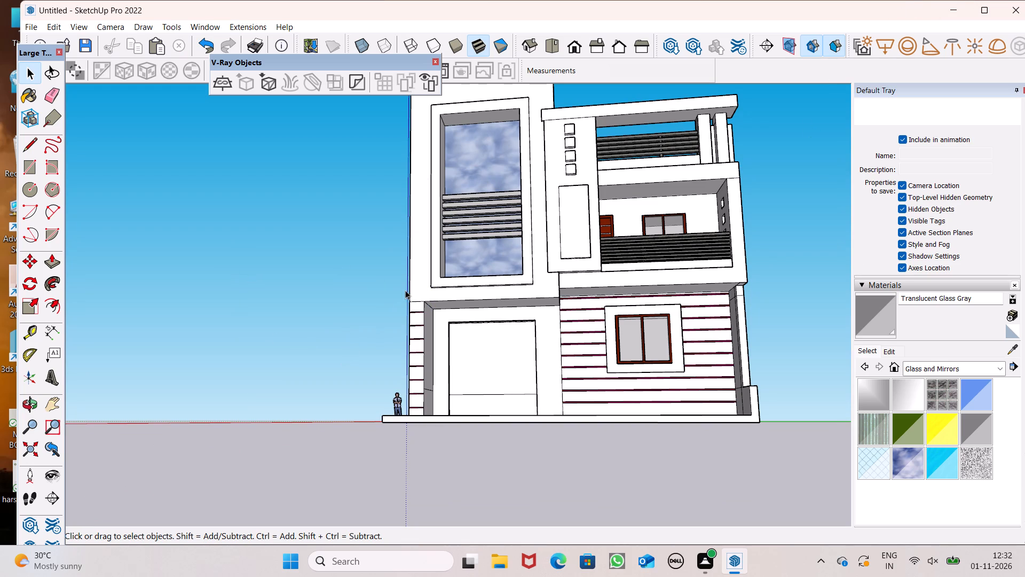
key(space)
Maximize the modelling window so it fills the screen.
drag(667, 0, 807, 56)
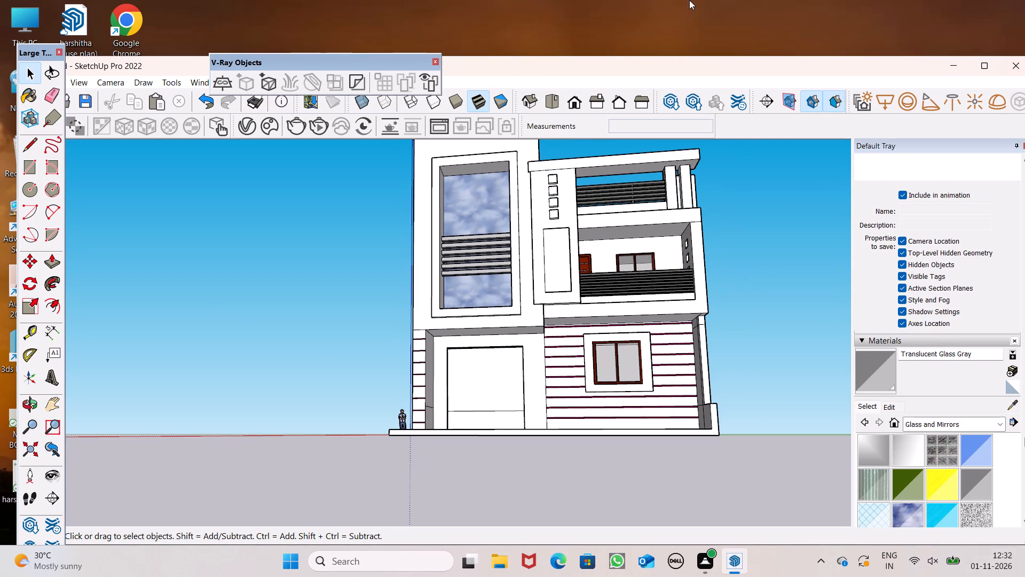
click(977, 68)
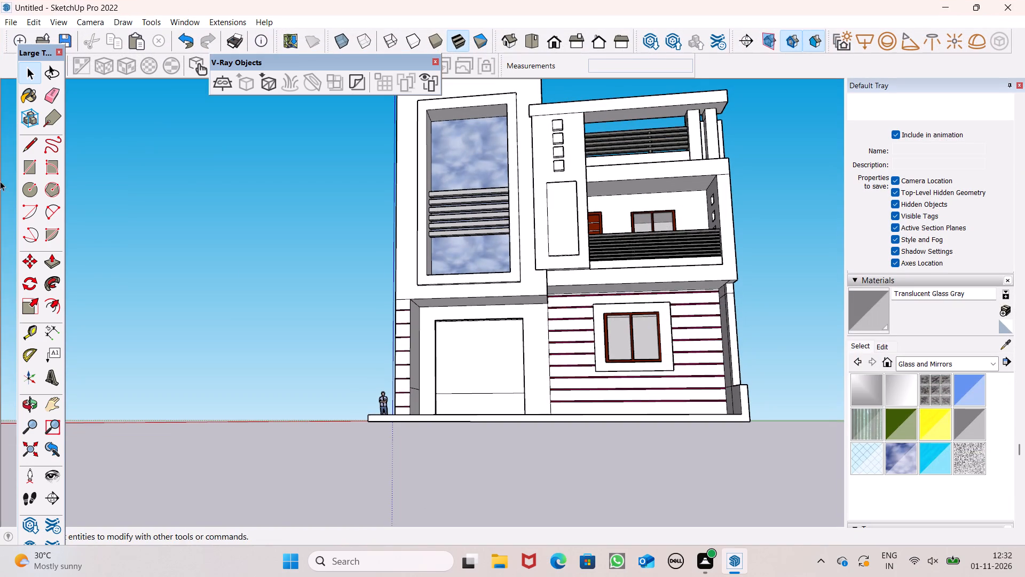
click(154, 229)
Choose Granite Light Gray from the Stone collection as the paint material.
scroll(333, 193, down, 5)
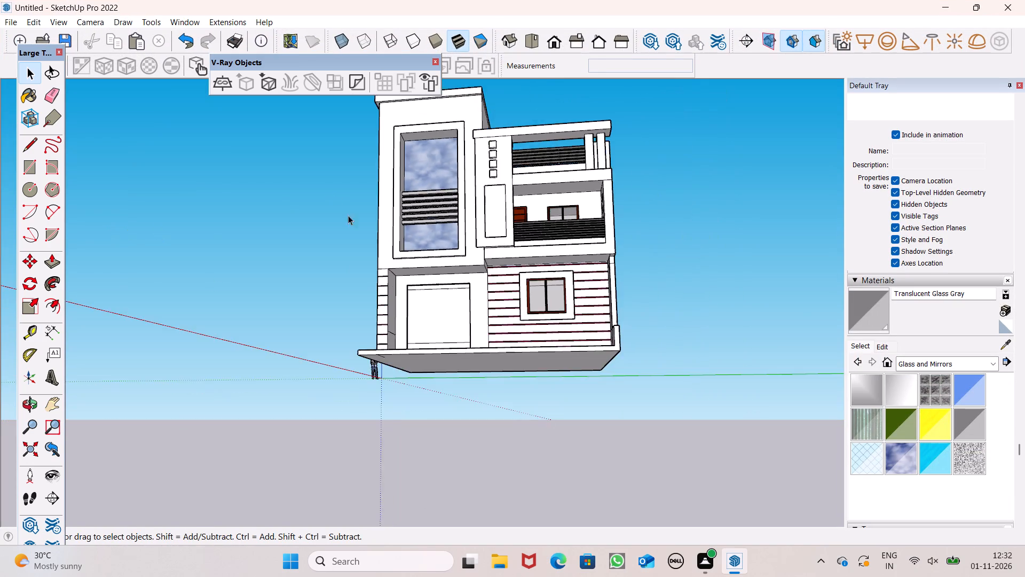
middle_drag(398, 242, 516, 370)
scroll(652, 423, down, 2)
middle_drag(267, 308, 664, 279)
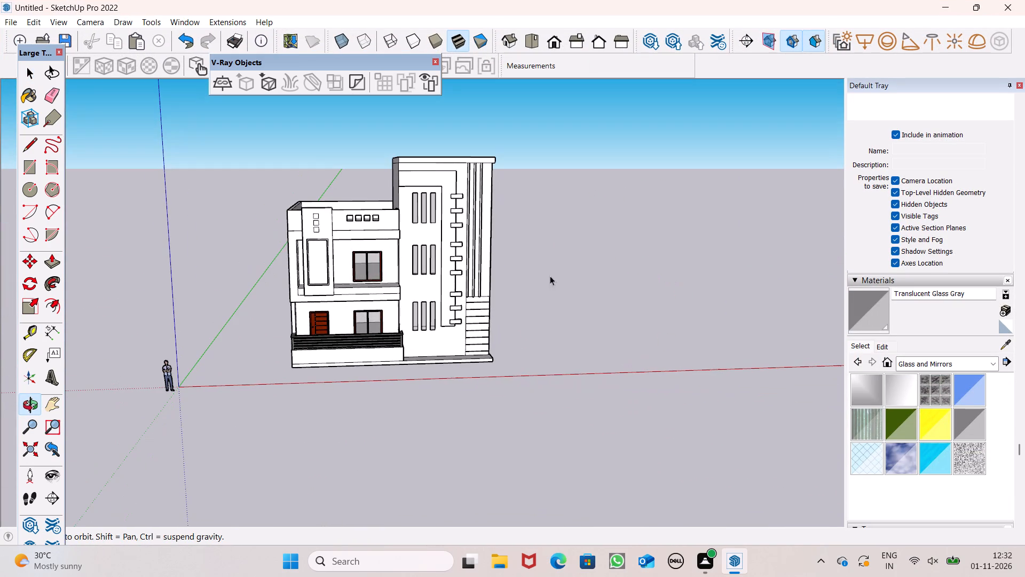
click(920, 357)
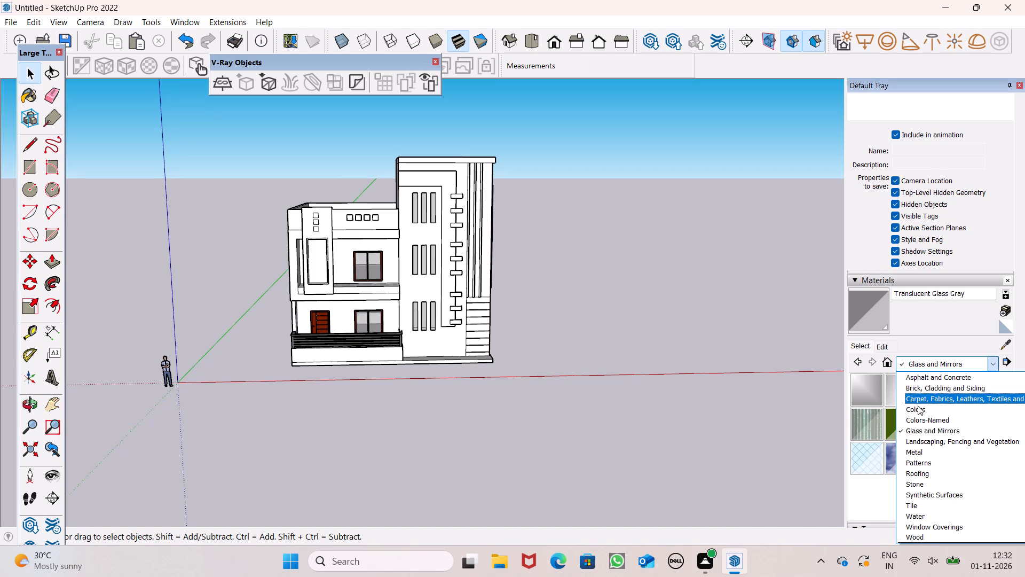
click(933, 486)
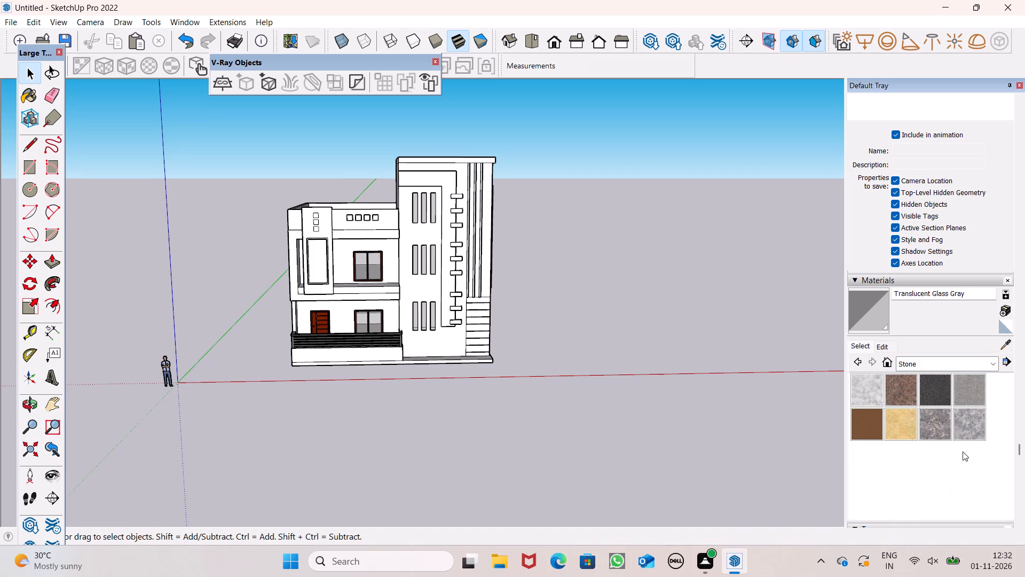
click(964, 434)
click(969, 396)
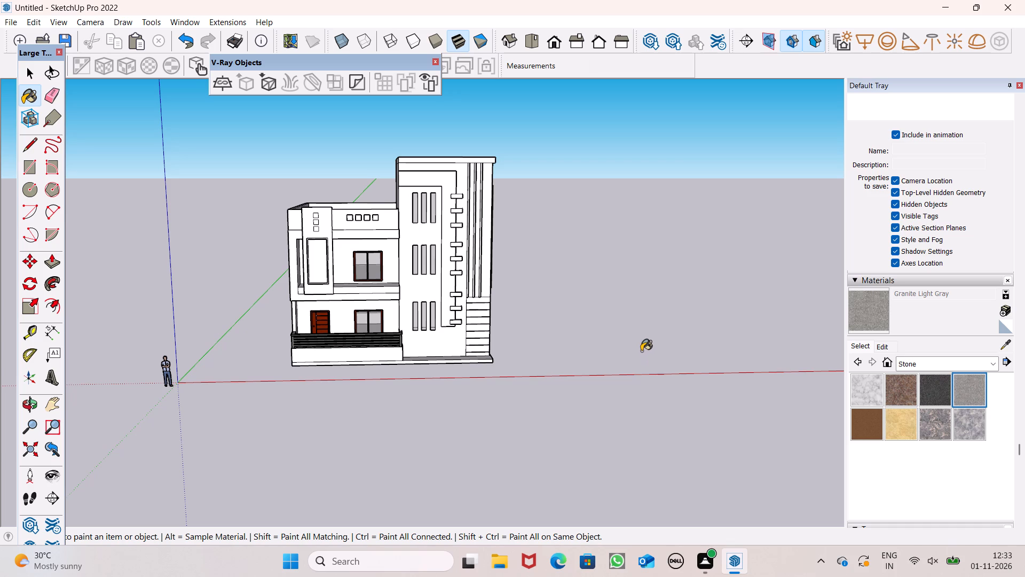
Examine the tower, its vertical fins and the adjoining facades from several angles for surfaces to paint with stone.
scroll(641, 351, down, 1)
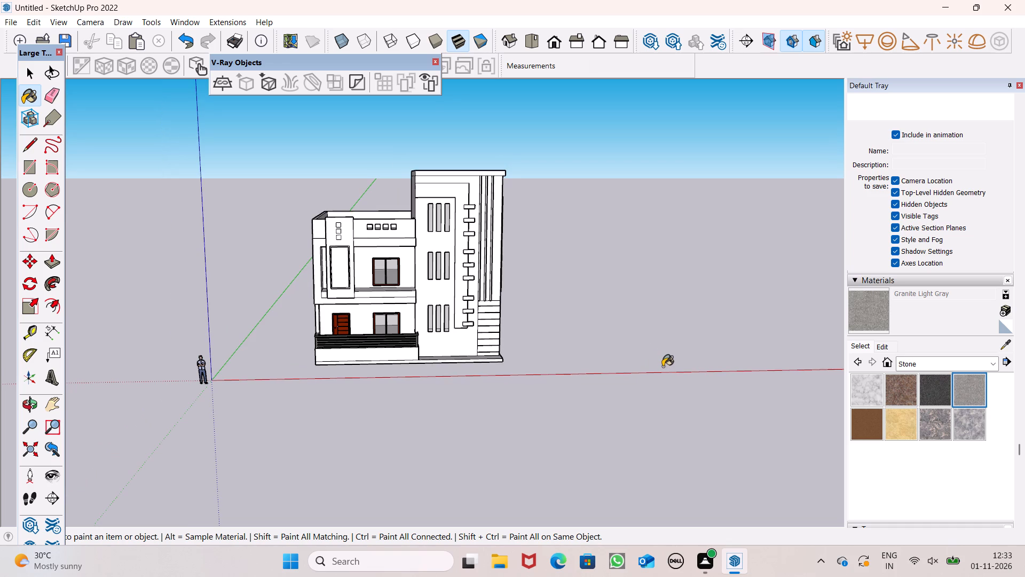
scroll(663, 367, down, 2)
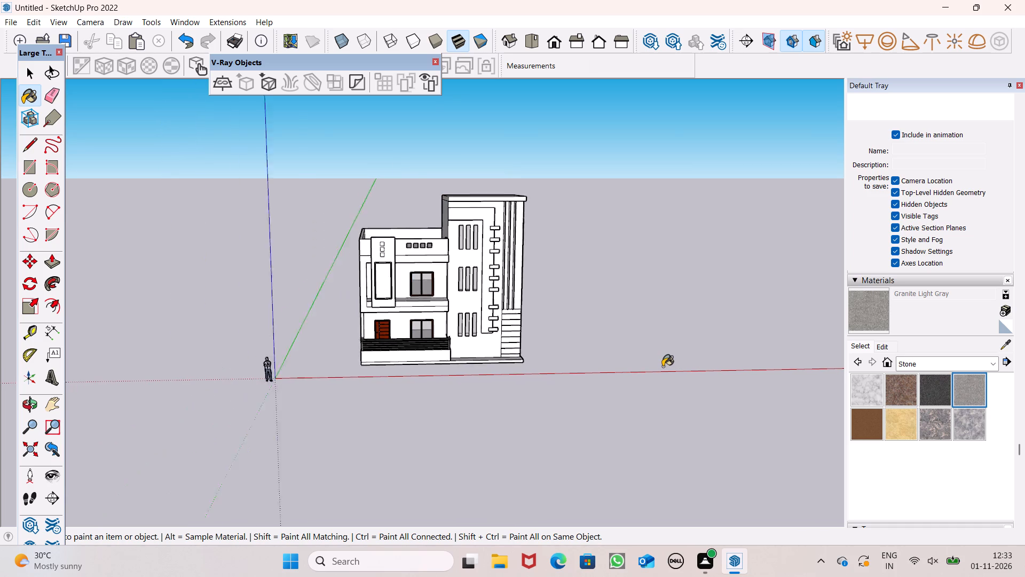
scroll(663, 367, down, 1)
middle_drag(672, 381, 597, 399)
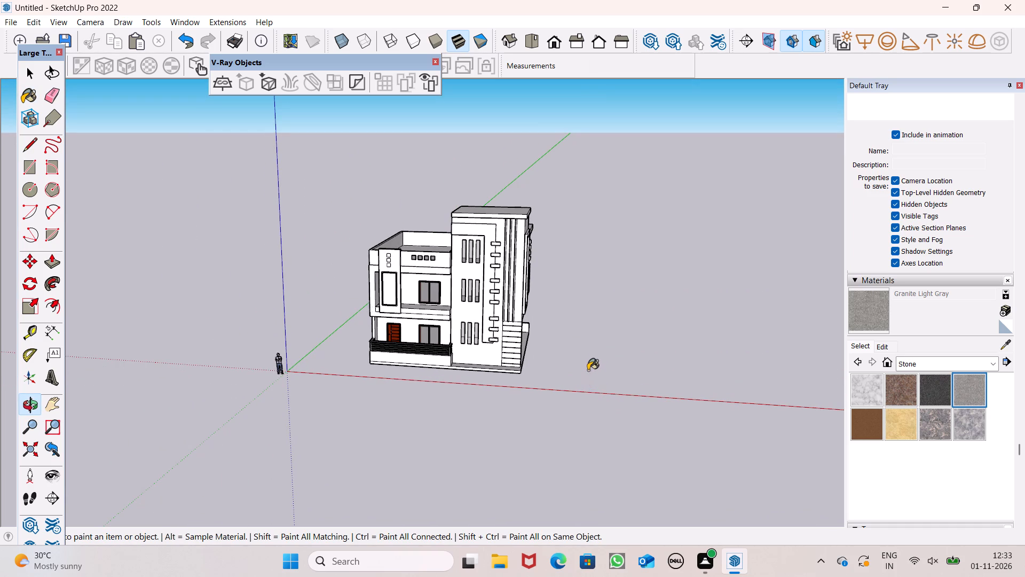
scroll(477, 294, up, 5)
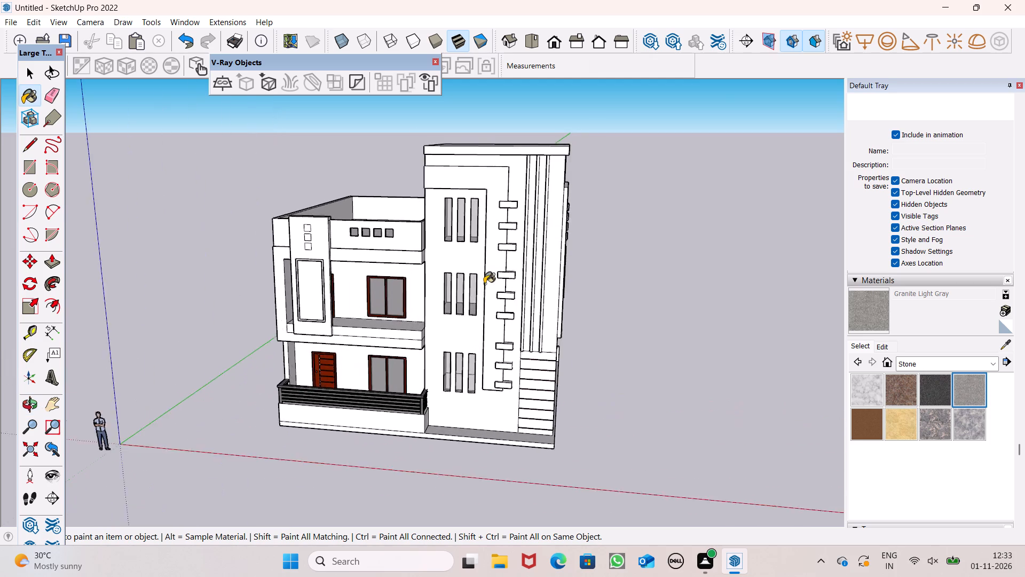
scroll(484, 284, up, 2)
scroll(490, 299, down, 3)
scroll(706, 336, down, 2)
middle_drag(707, 351, 629, 382)
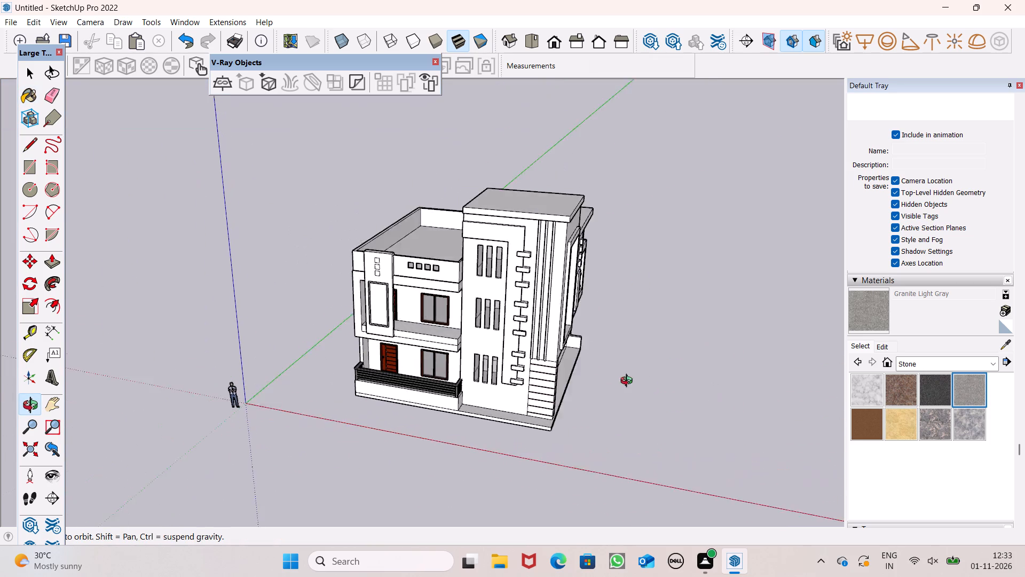
middle_drag(629, 382, 553, 357)
scroll(524, 325, up, 13)
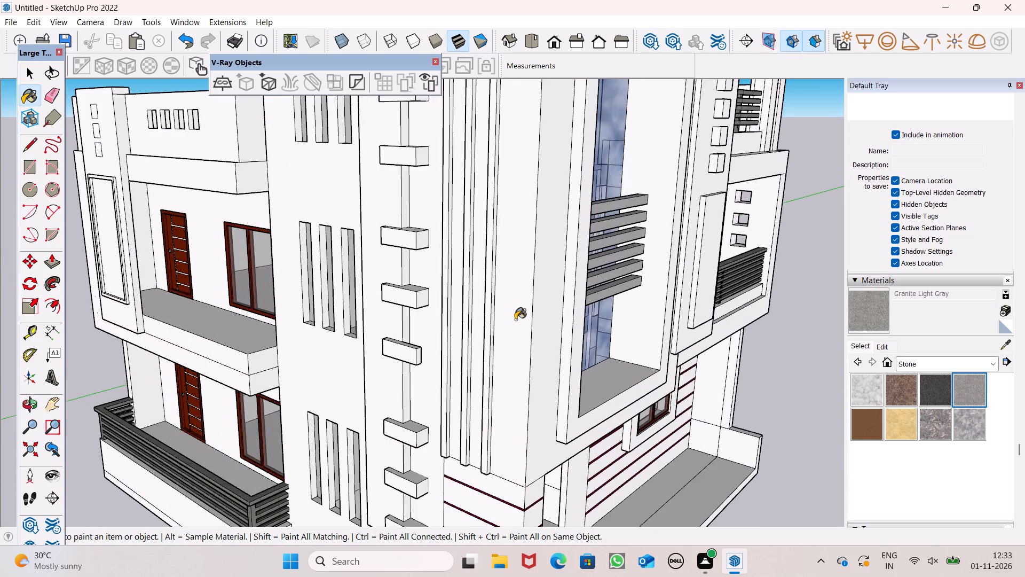
scroll(515, 319, down, 5)
middle_drag(520, 331, 680, 342)
scroll(540, 291, down, 4)
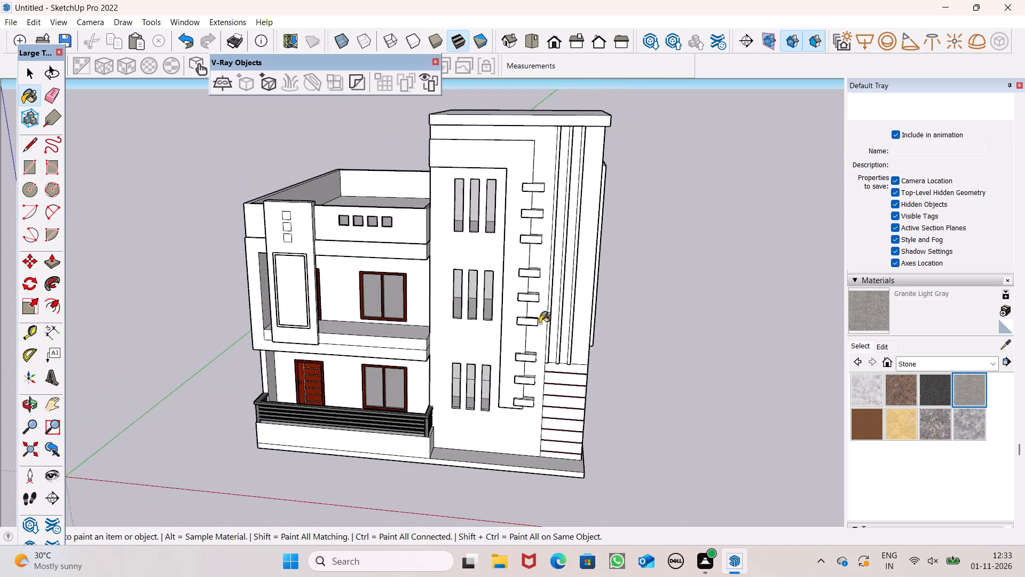
middle_drag(547, 343, 512, 344)
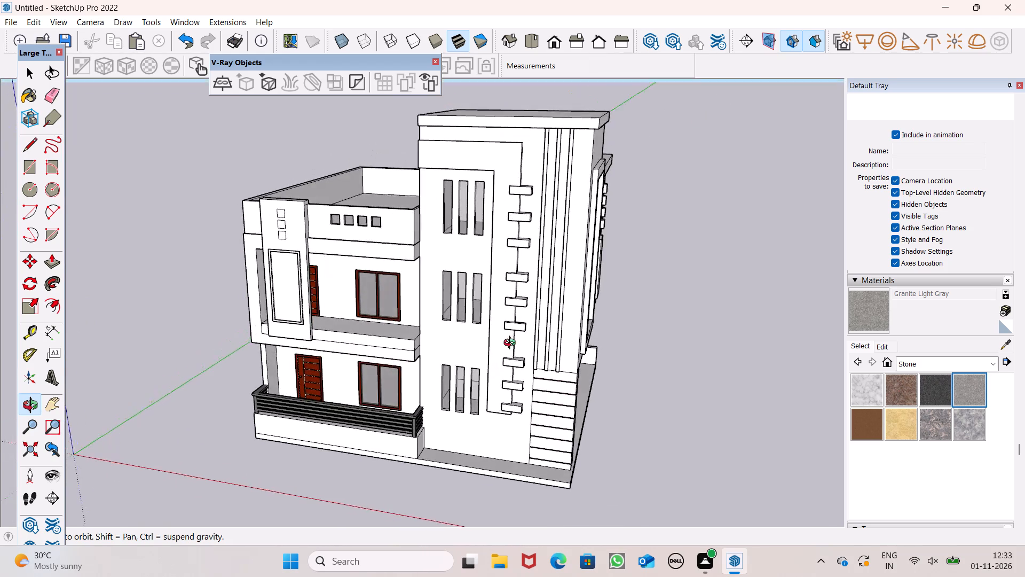
Paint the tower's slit-window wall, the wall around the tall glazed frame and the corner wall beside the fins with Granite Light Gray.
middle_drag(512, 344, 512, 350)
scroll(508, 457, up, 4)
click(503, 434)
scroll(521, 432, down, 4)
middle_drag(523, 427, 391, 459)
scroll(393, 459, up, 1)
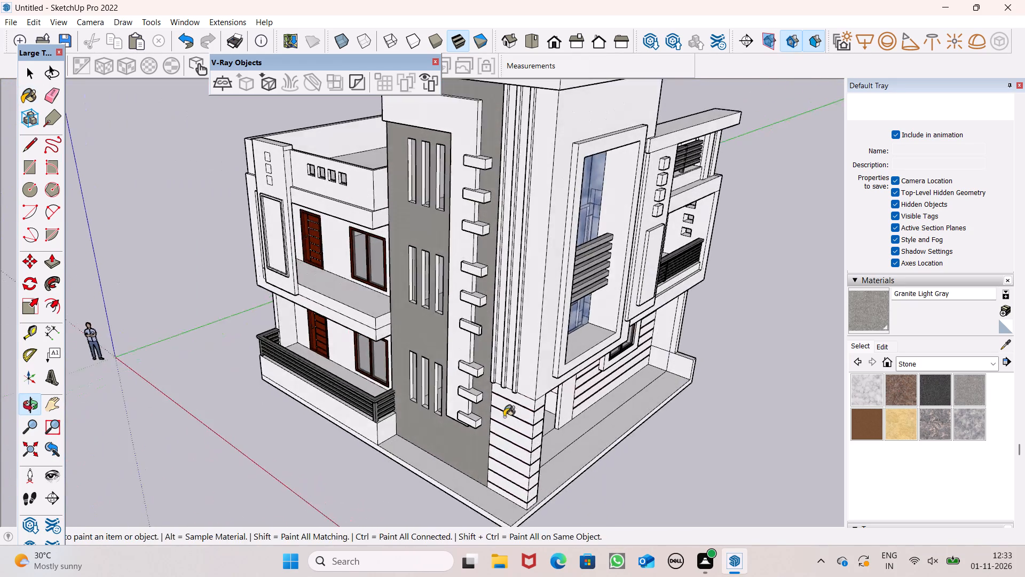
scroll(550, 375, up, 6)
click(543, 375)
click(499, 372)
Paint the two wall strips between the tower's vertical fins with Granite Light Gray.
scroll(569, 319, down, 4)
middle_drag(514, 364, 597, 342)
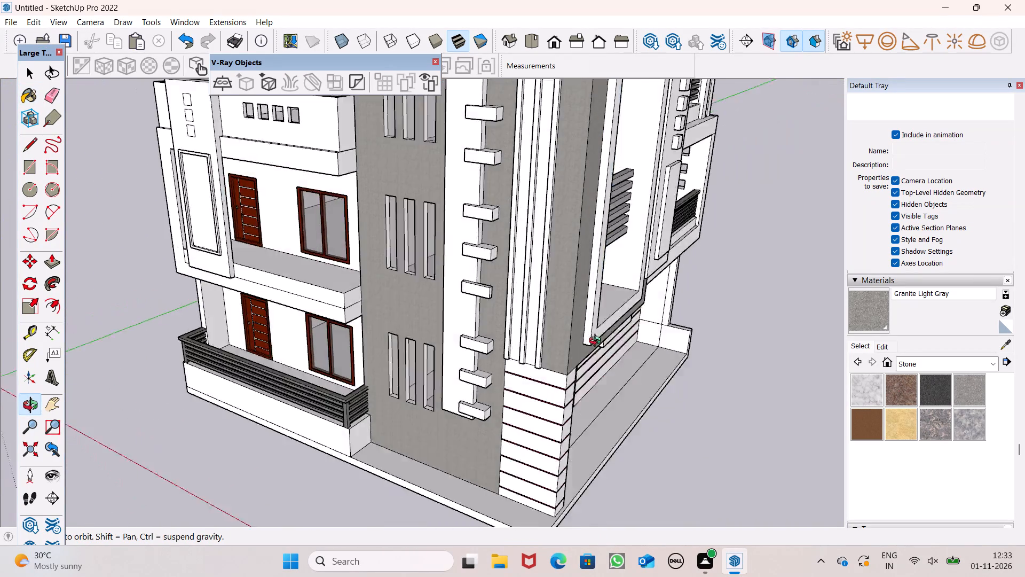
middle_drag(597, 342, 693, 381)
scroll(591, 326, up, 11)
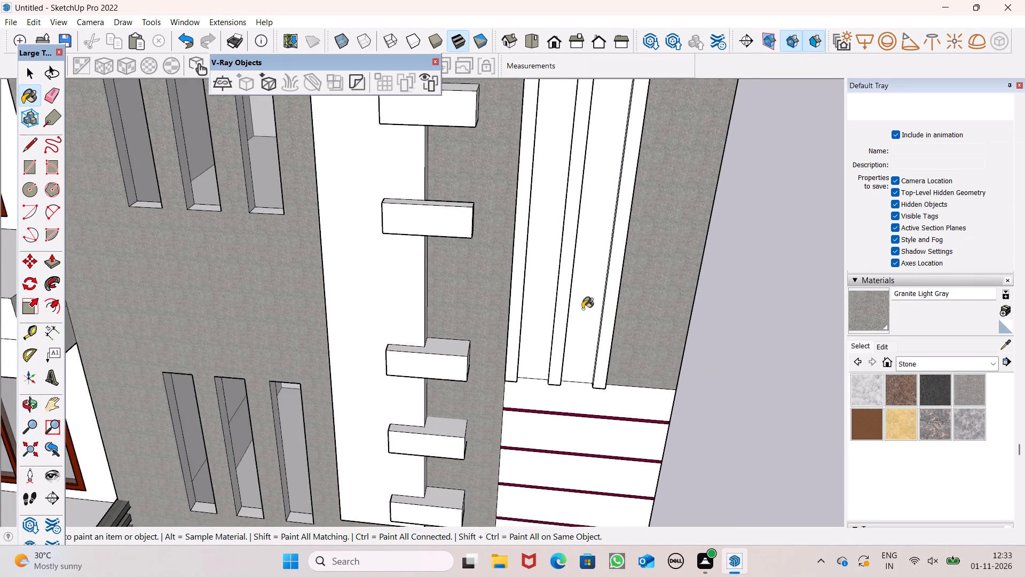
click(582, 309)
click(539, 297)
Examine the painted tower and the adjoining facades from several angles for further surfaces to paint.
scroll(509, 374, down, 13)
middle_drag(530, 407, 180, 387)
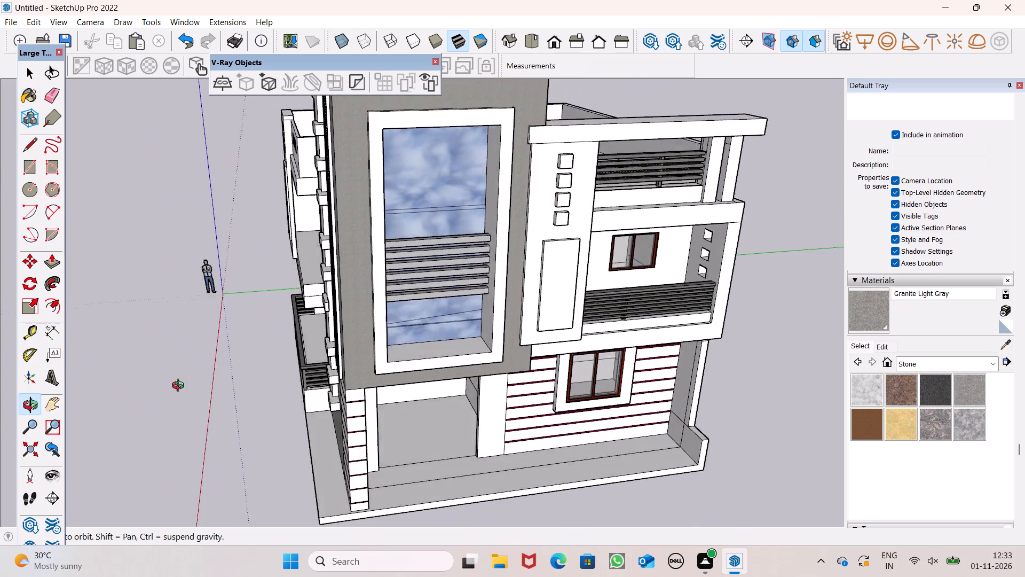
middle_drag(180, 387, 532, 300)
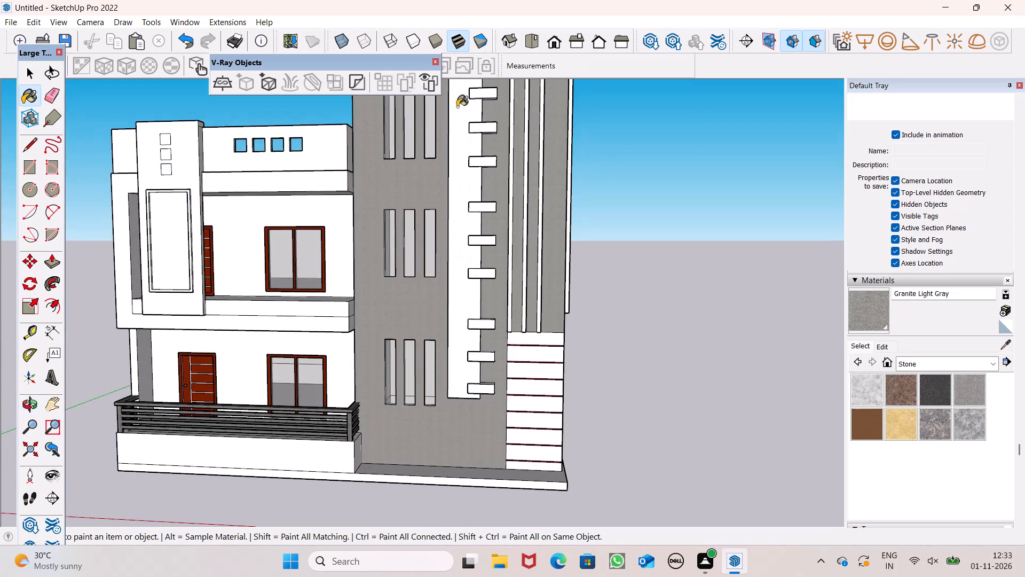
scroll(457, 221, down, 6)
scroll(443, 269, down, 3)
middle_drag(466, 306, 259, 314)
scroll(300, 287, down, 1)
scroll(466, 252, up, 7)
middle_drag(529, 233, 324, 277)
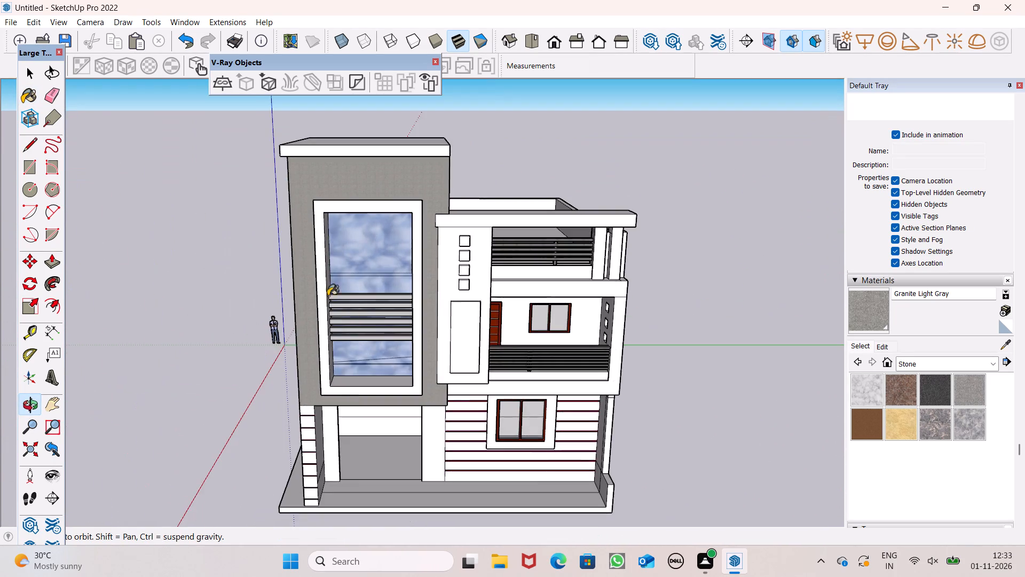
Paint the middle balcony's low parapet and the surface beneath its railing with Granite Light Gray.
scroll(471, 334, up, 8)
scroll(252, 358, down, 2)
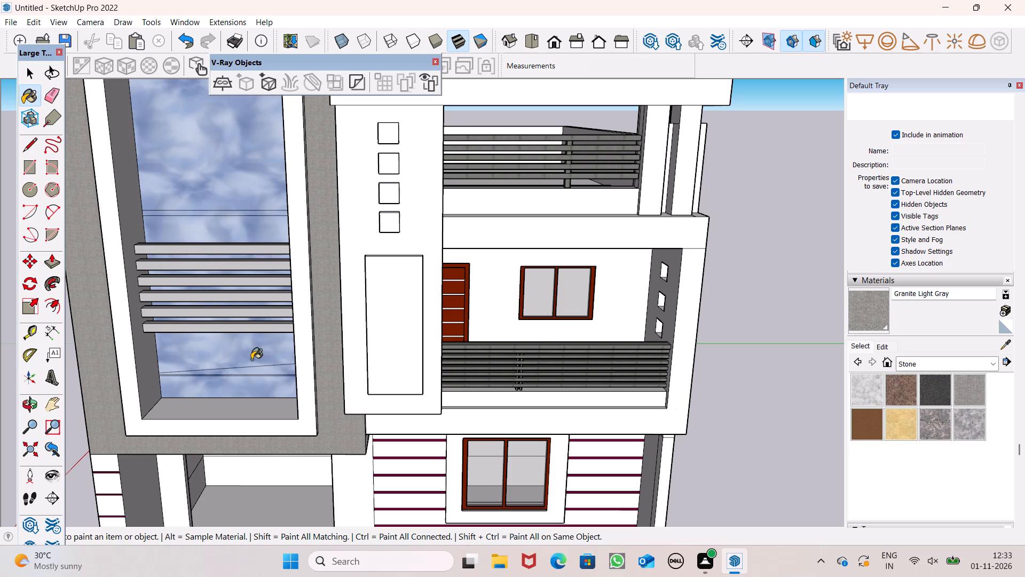
scroll(603, 313, up, 2)
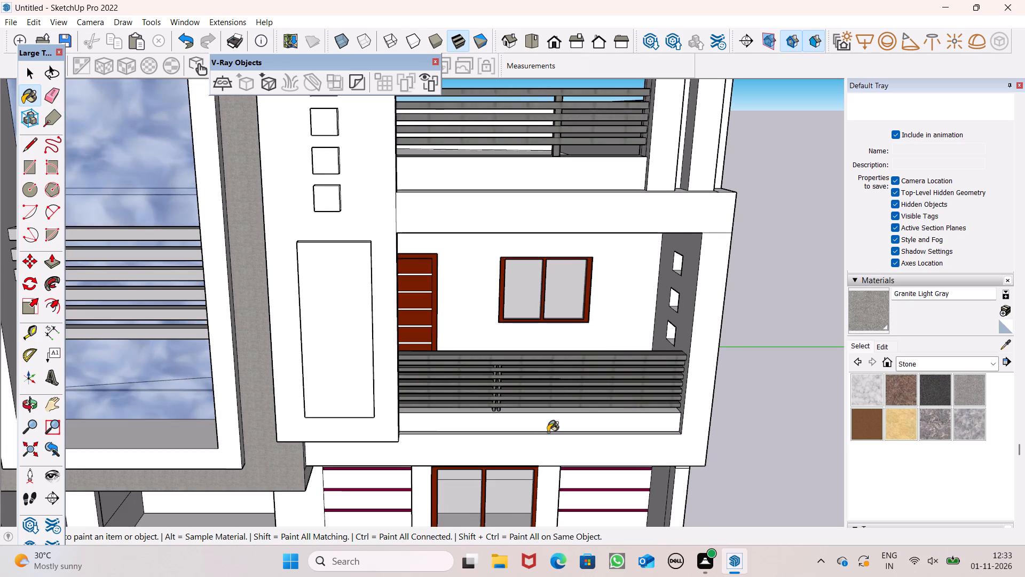
scroll(547, 434, up, 4)
click(524, 414)
scroll(463, 390, down, 4)
scroll(522, 353, down, 4)
scroll(510, 395, up, 4)
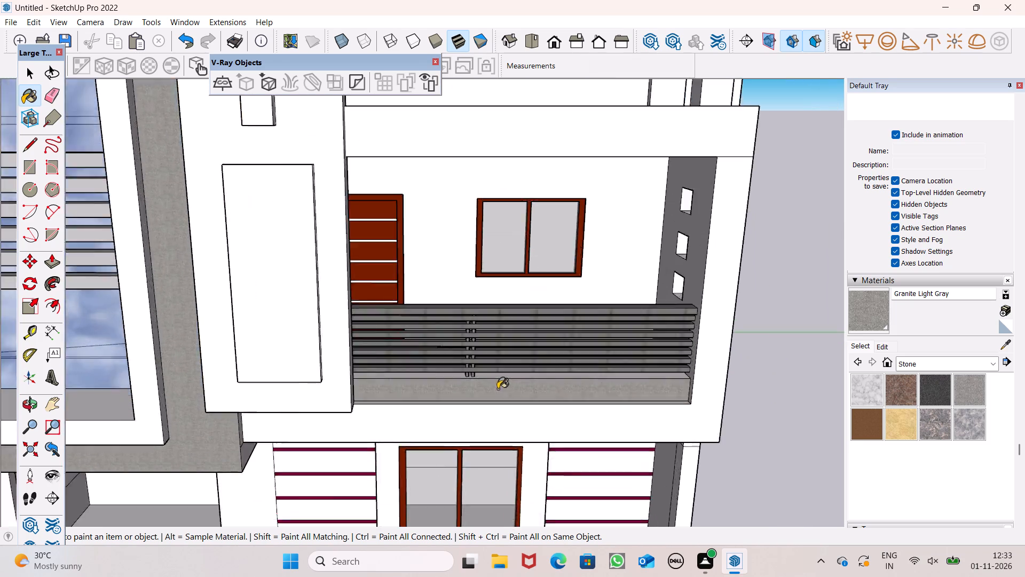
scroll(498, 389, up, 11)
click(469, 372)
Examine the painted balcony, the whole front facade and the upper terrace for remaining surfaces to paint.
scroll(479, 409, down, 7)
middle_drag(554, 383, 493, 436)
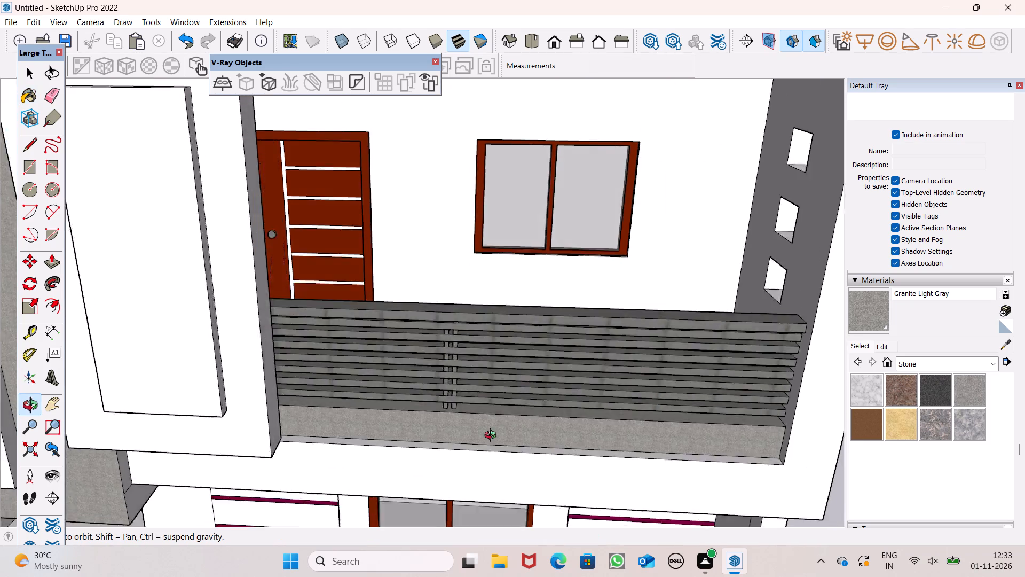
middle_drag(493, 436, 388, 401)
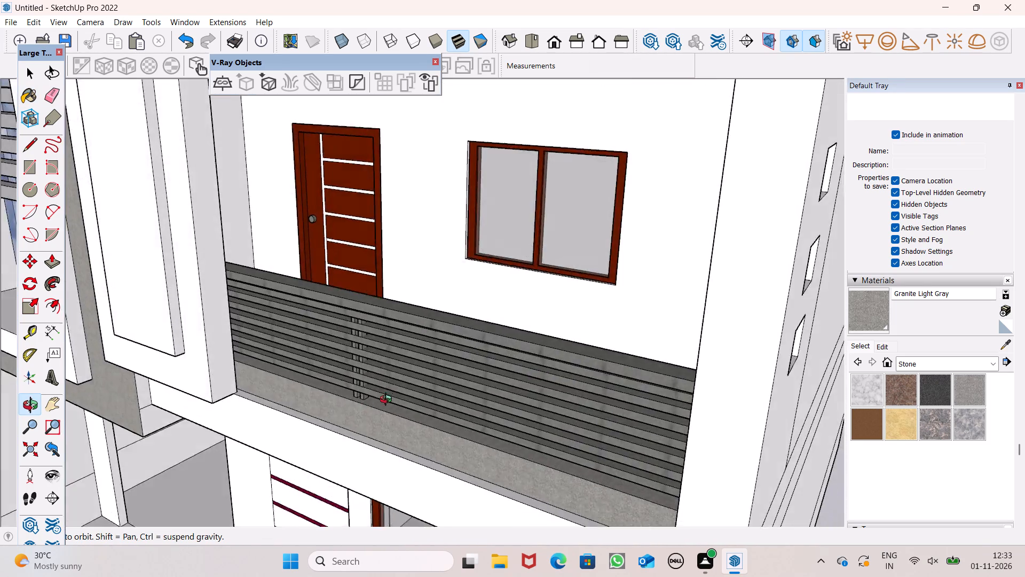
middle_drag(388, 401, 446, 359)
scroll(447, 294, down, 5)
scroll(430, 342, down, 6)
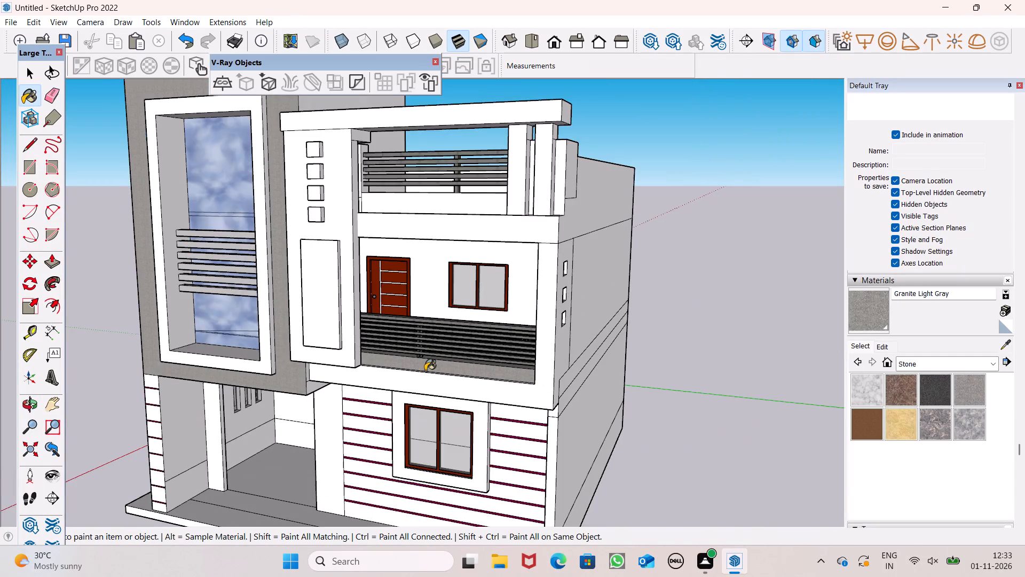
scroll(425, 371, down, 1)
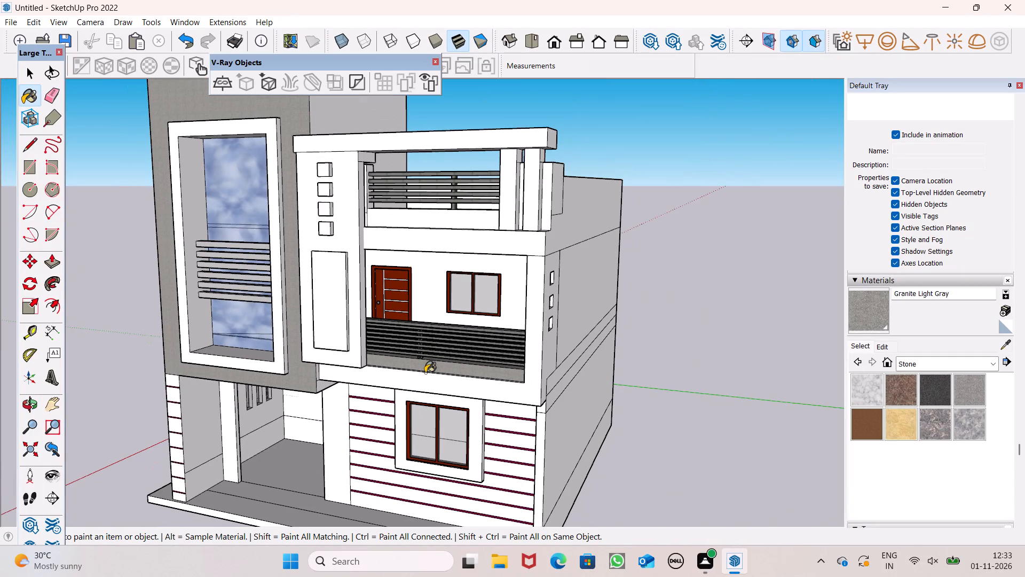
scroll(419, 376, down, 4)
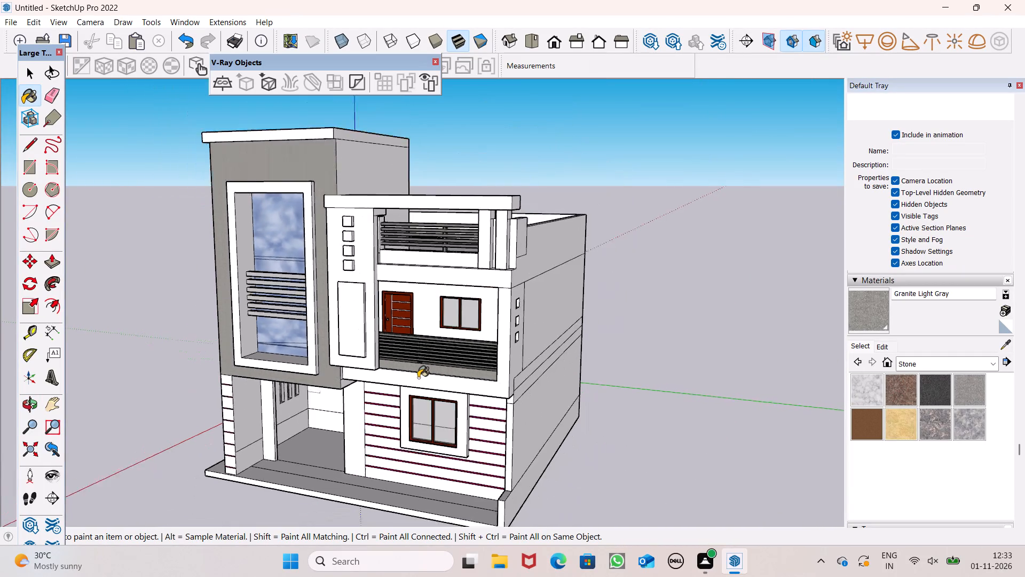
scroll(418, 378, down, 5)
middle_drag(431, 392, 521, 319)
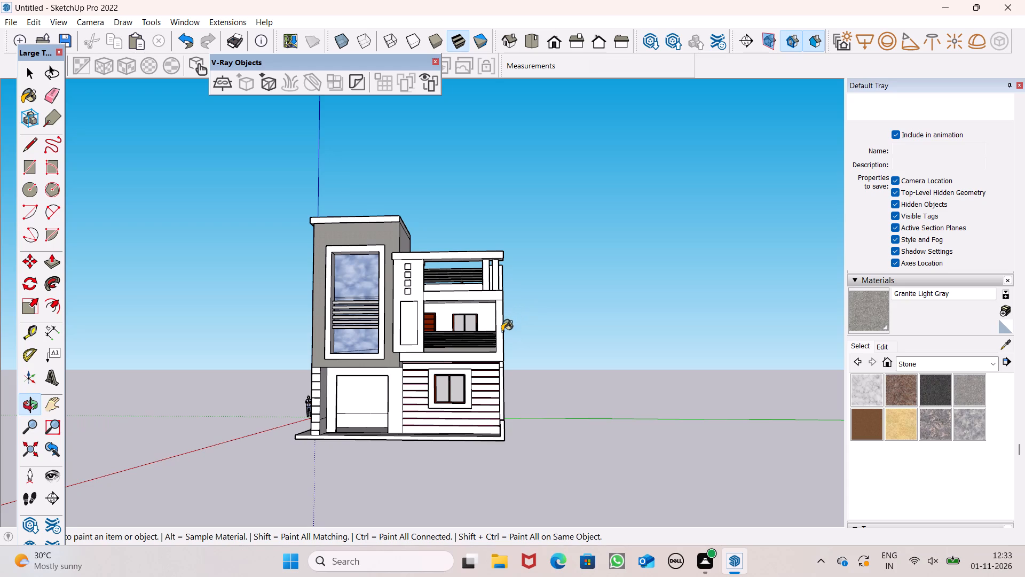
scroll(497, 346, down, 4)
scroll(498, 305, up, 6)
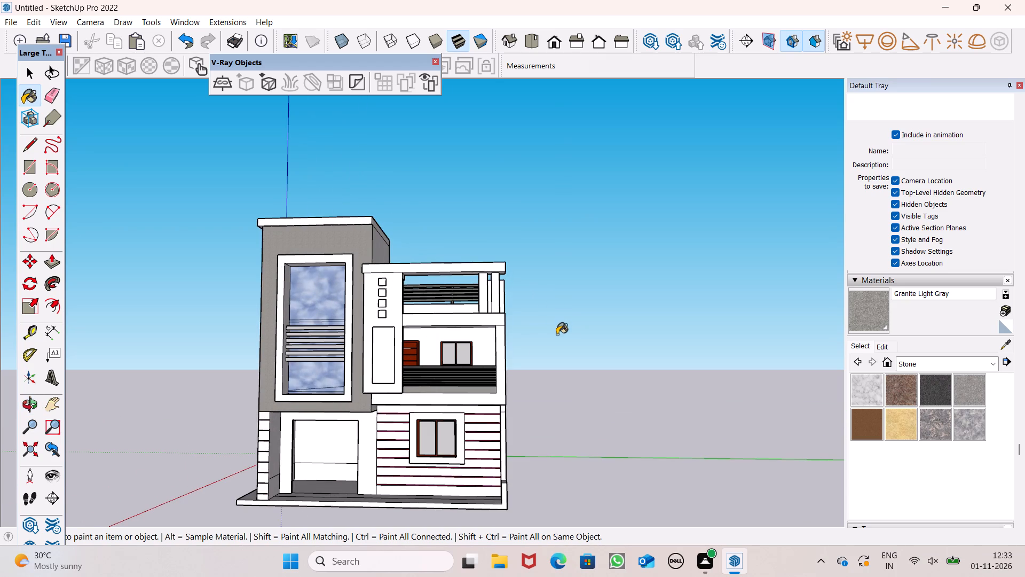
scroll(557, 336, down, 3)
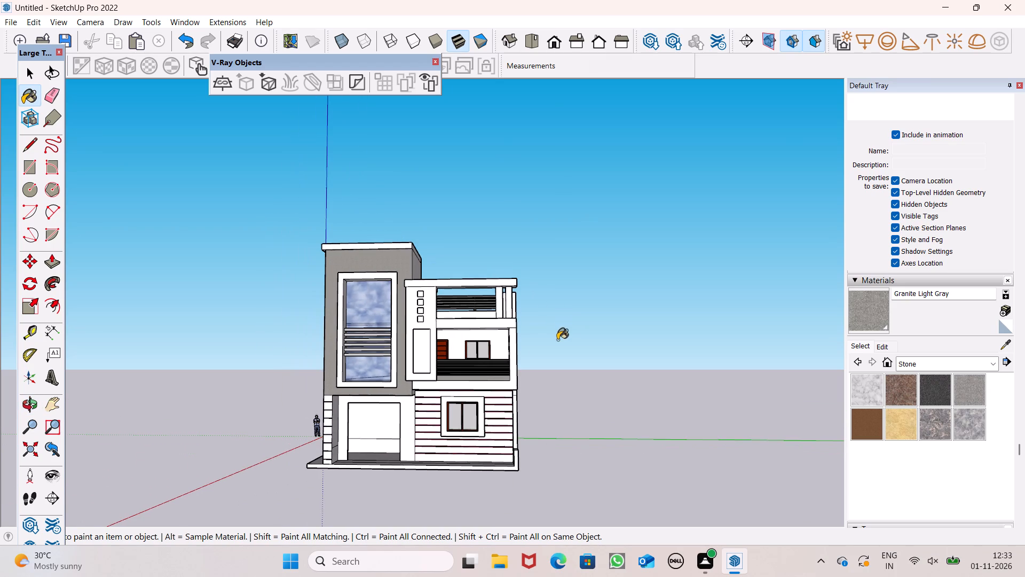
scroll(558, 337, down, 2)
middle_drag(594, 349, 527, 454)
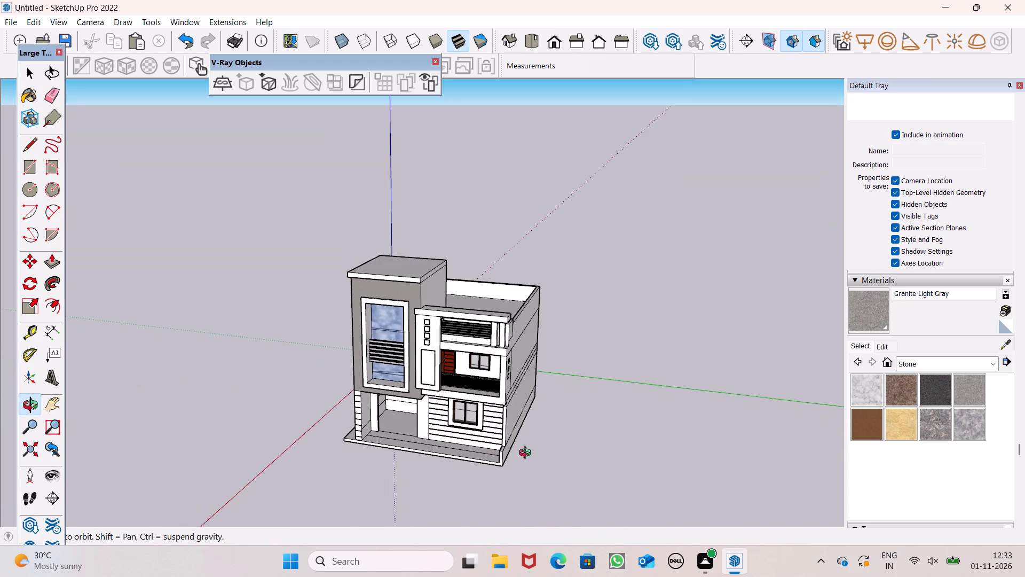
middle_drag(527, 454, 529, 451)
scroll(490, 371, up, 6)
scroll(460, 294, up, 7)
scroll(476, 308, down, 4)
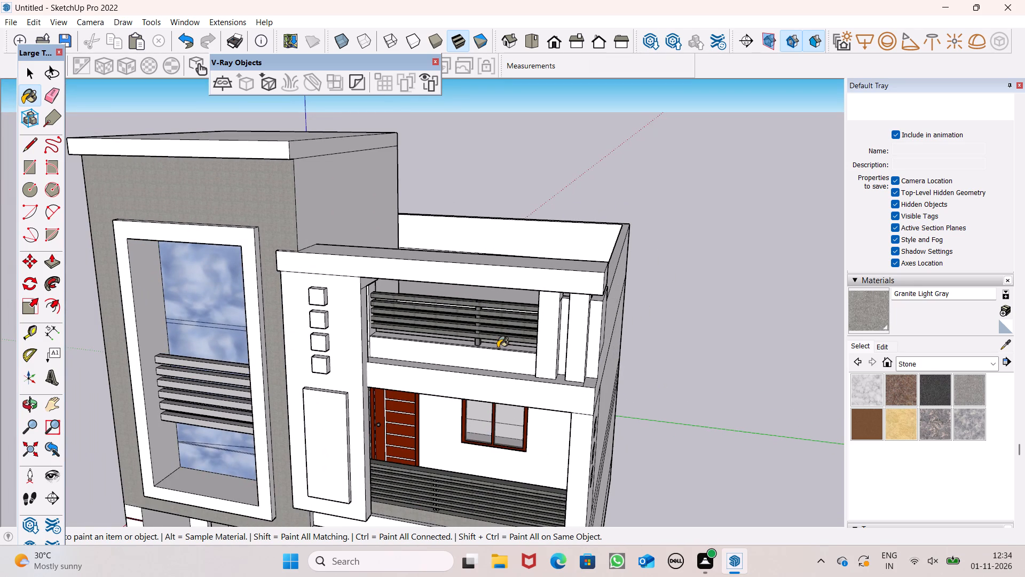
scroll(497, 349, down, 2)
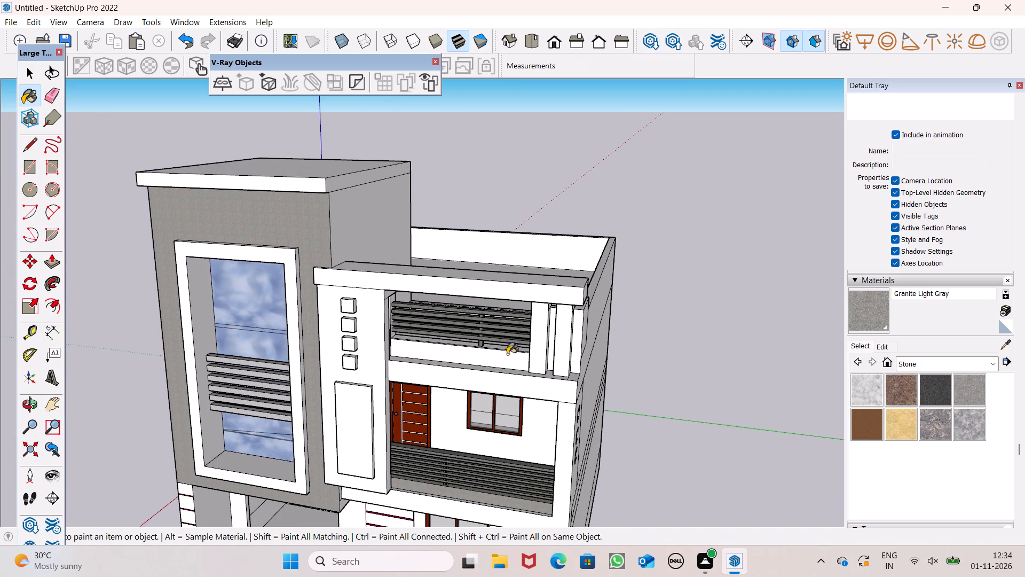
scroll(561, 345, up, 1)
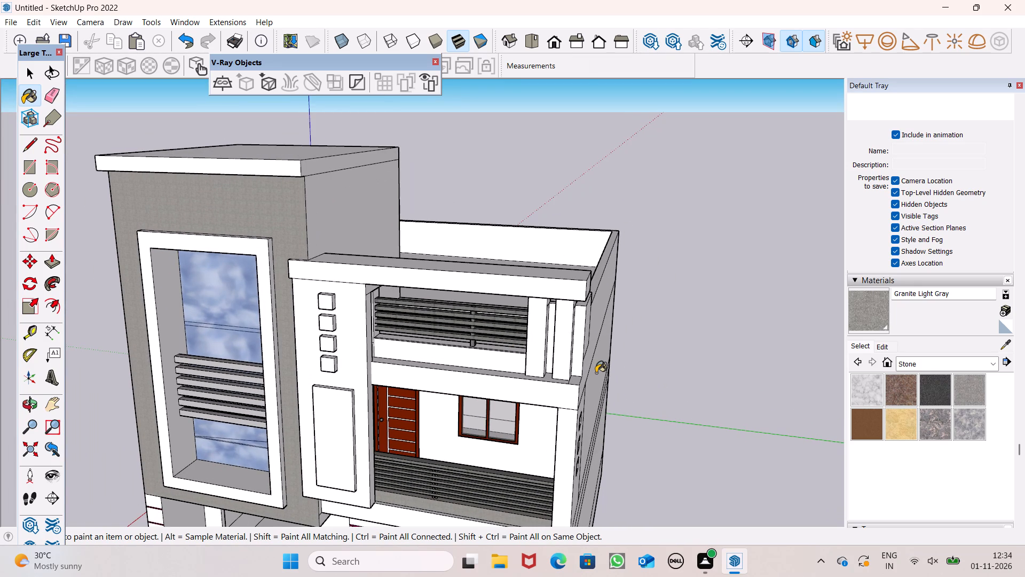
Paint the front and inner side faces of the upper terrace pillar beside the railing with Granite Light Gray.
scroll(617, 365, up, 5)
middle_drag(486, 346, 689, 415)
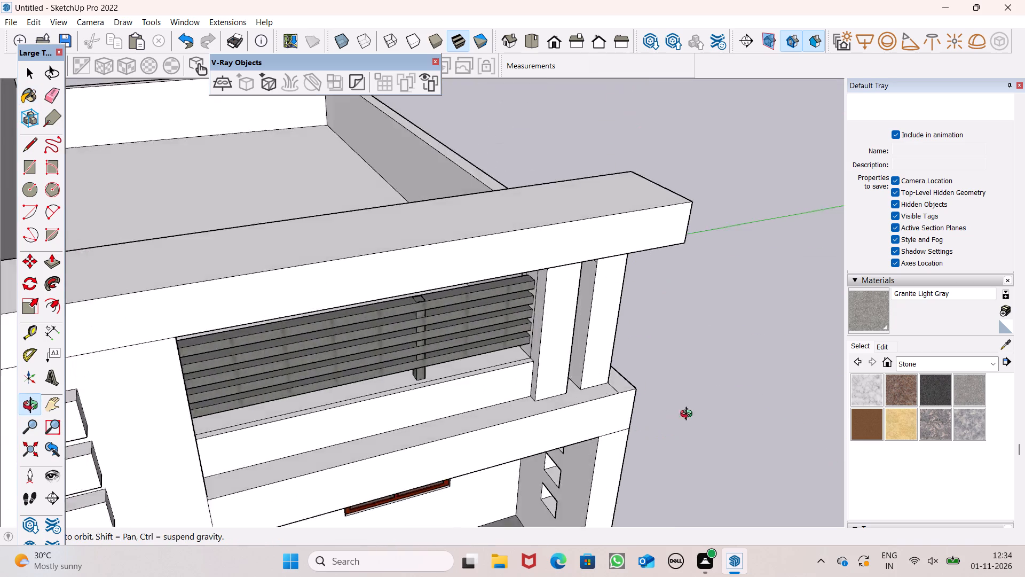
middle_drag(689, 415, 737, 403)
scroll(735, 407, up, 1)
scroll(584, 341, up, 4)
click(497, 308)
click(518, 313)
Paint the railing-side pillar's outer side and the corner pillar's front and side, including the upper side segments, with Granite Light Gray.
middle_drag(549, 347, 472, 348)
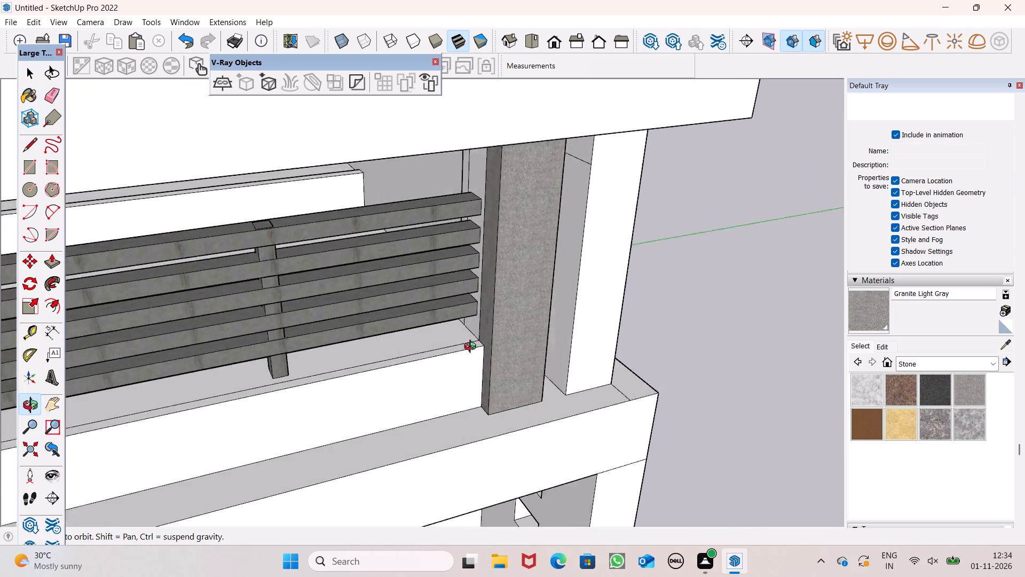
middle_drag(472, 348, 200, 353)
scroll(200, 353, up, 1)
click(446, 303)
click(482, 287)
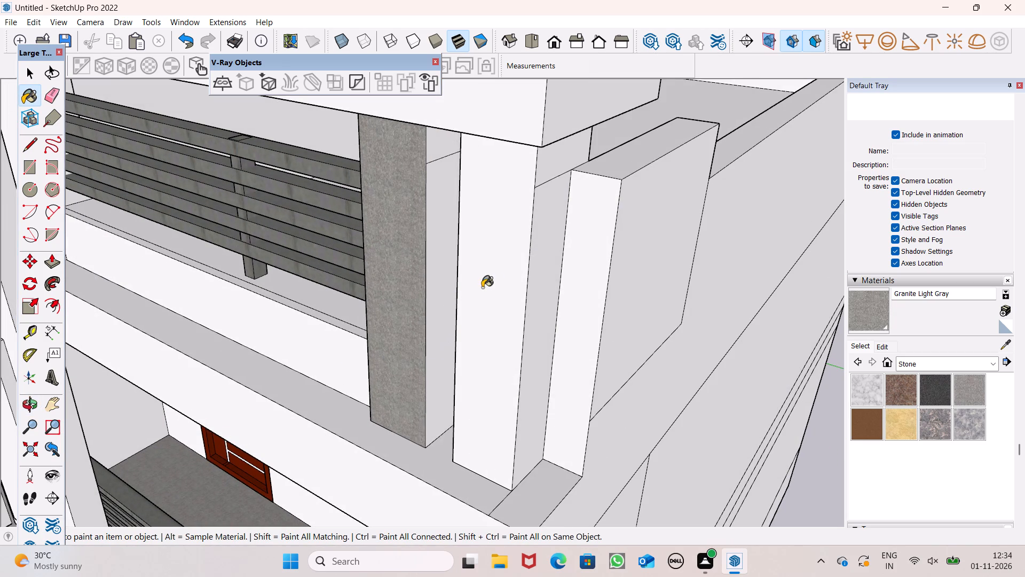
click(540, 249)
click(542, 173)
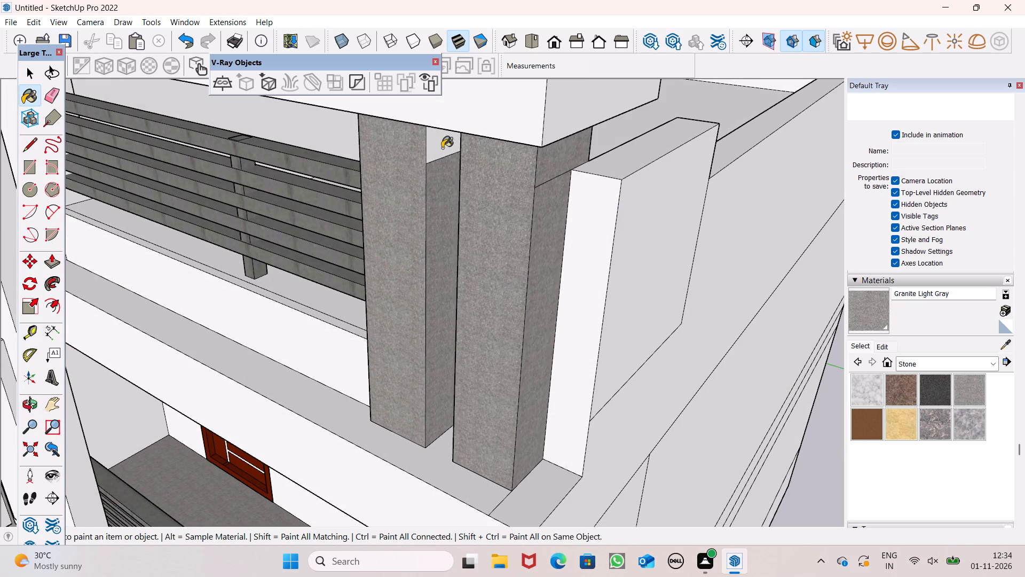
click(441, 146)
Erase the horizontal seam lines across the side faces of the two upper terrace pillars.
scroll(396, 194, down, 2)
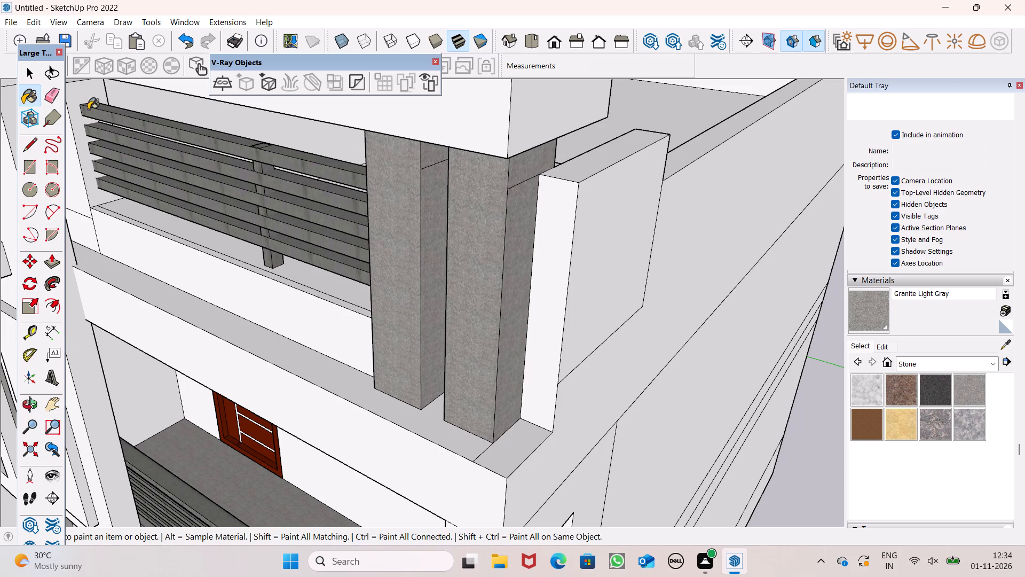
click(46, 97)
scroll(447, 296, up, 2)
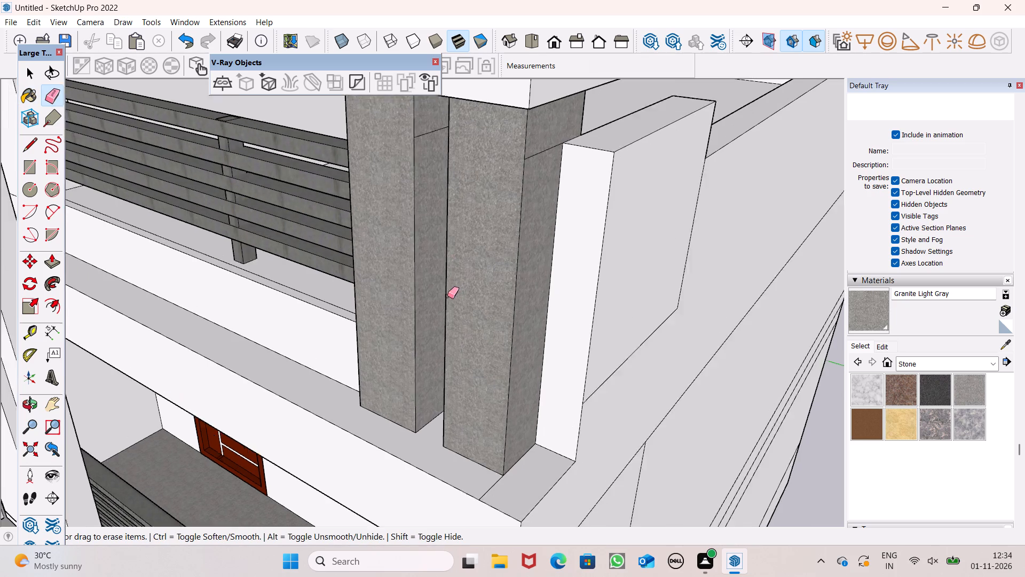
scroll(447, 296, up, 3)
scroll(436, 338, down, 7)
scroll(584, 197, up, 6)
scroll(452, 361, up, 1)
middle_drag(452, 361, 458, 280)
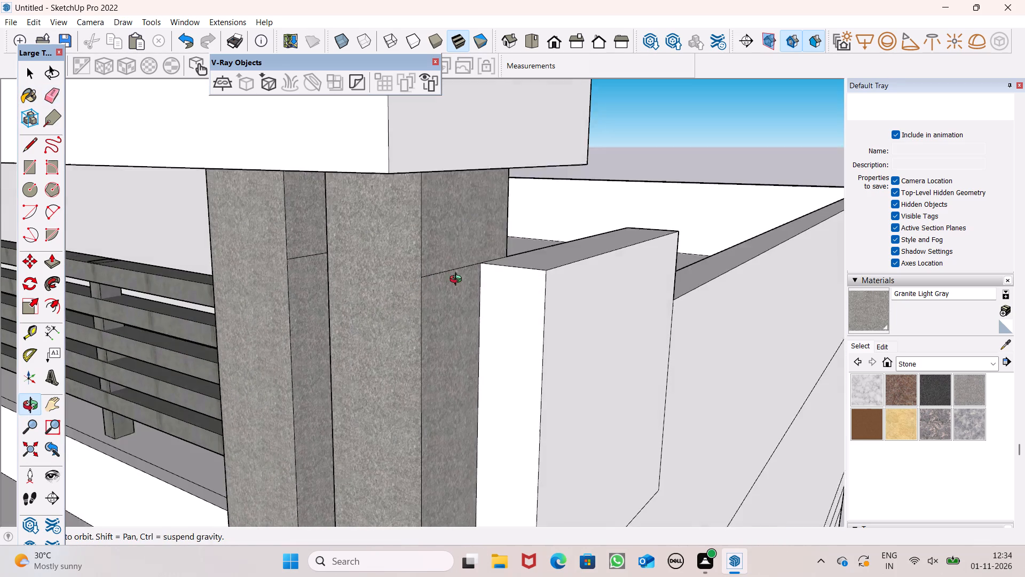
middle_drag(458, 280, 458, 279)
drag(445, 240, 439, 278)
drag(303, 247, 301, 268)
scroll(357, 276, down, 1)
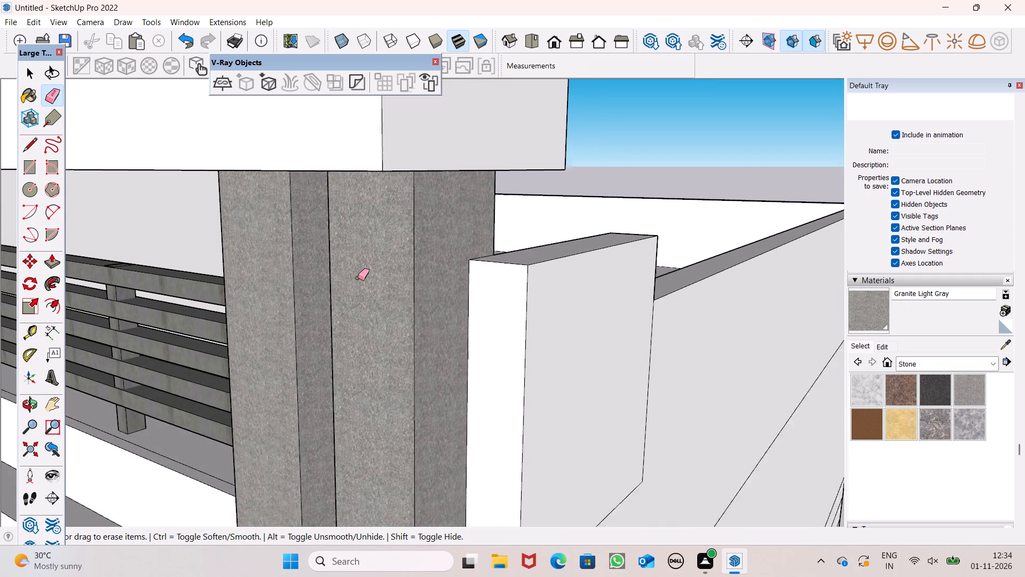
scroll(358, 278, down, 1)
key(space)
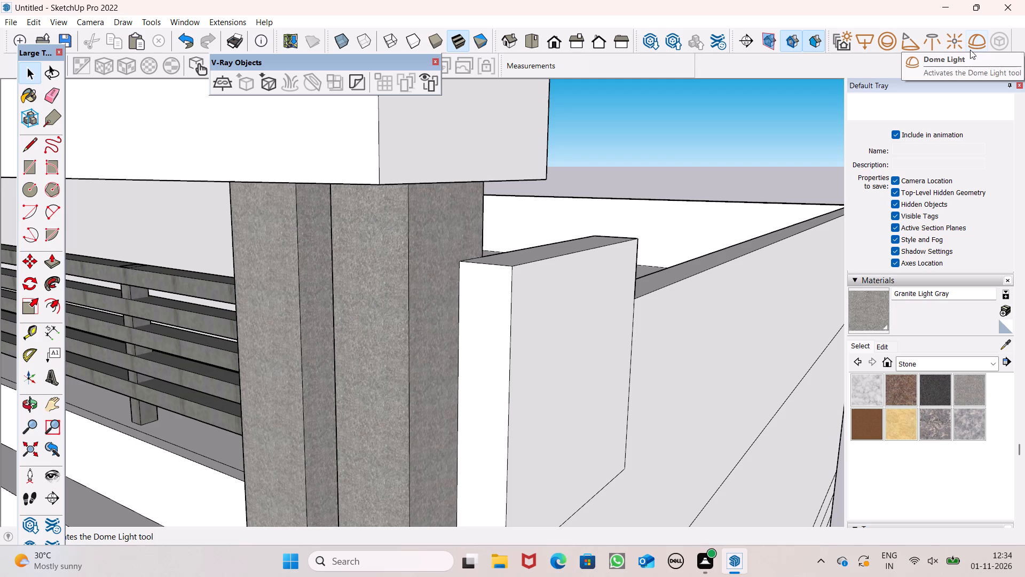
Examine the upper terrace pillars and railing from the inner side for unpainted faces and leftover seam lines.
scroll(967, 58, down, 3)
middle_drag(957, 121, 1024, 121)
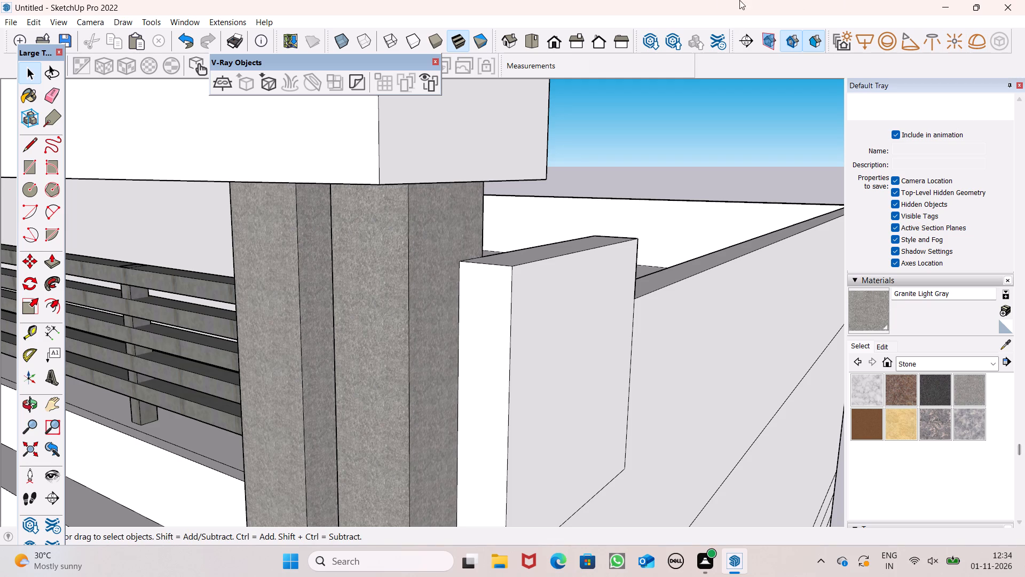
scroll(352, 279, down, 6)
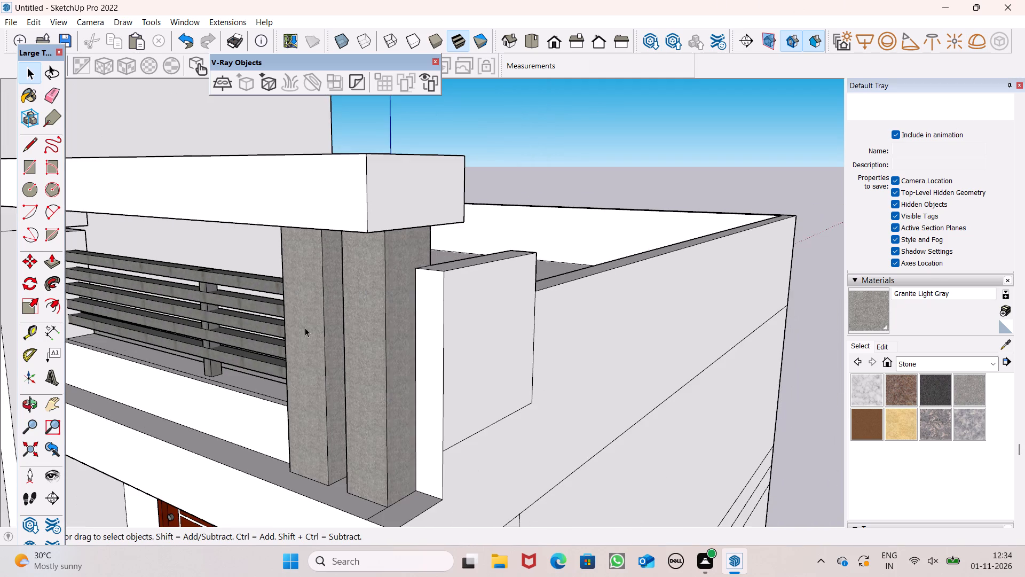
middle_drag(299, 328, 720, 331)
middle_drag(706, 306, 670, 257)
scroll(646, 238, up, 4)
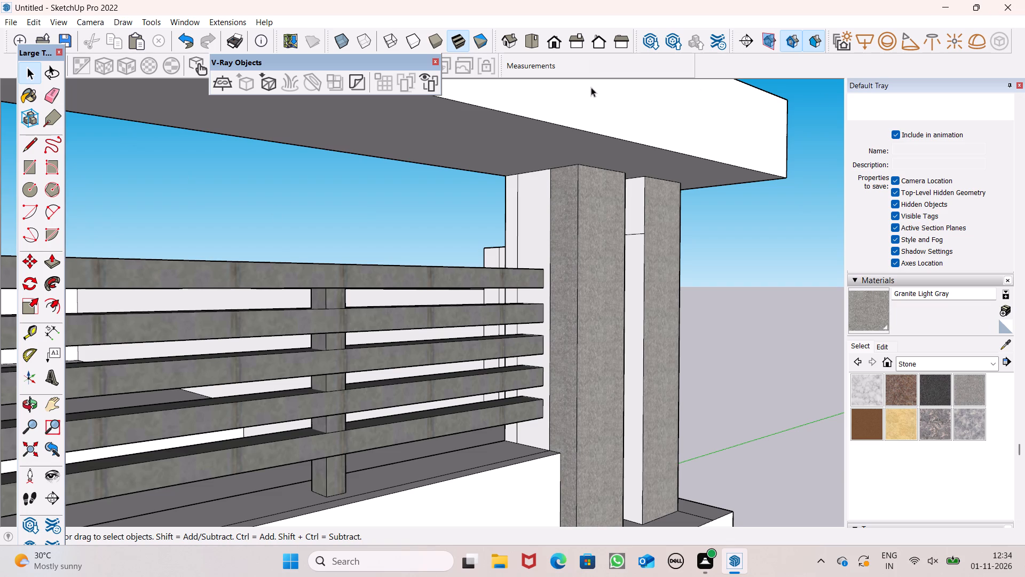
click(56, 84)
middle_drag(369, 244, 404, 264)
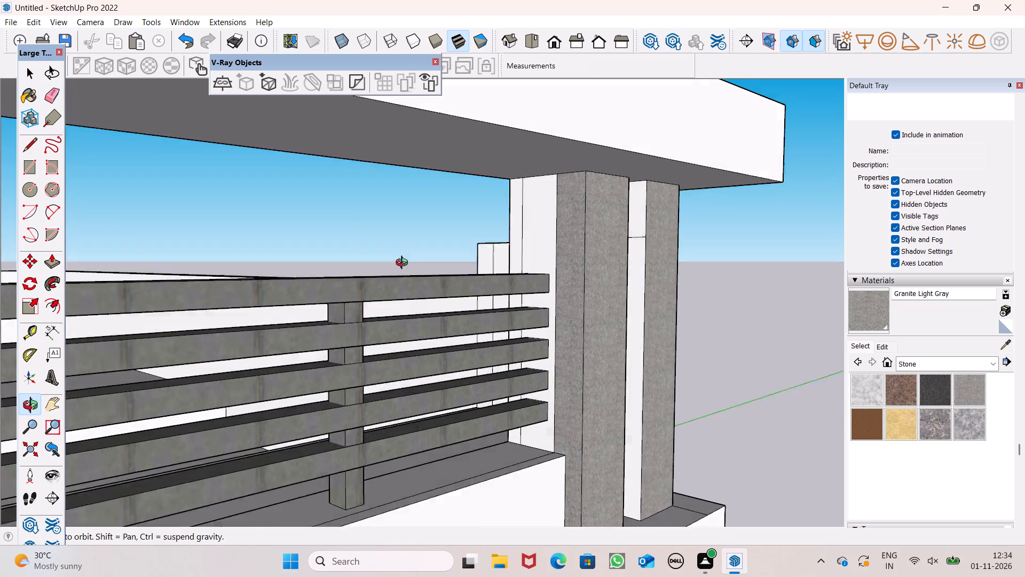
middle_drag(404, 264, 419, 250)
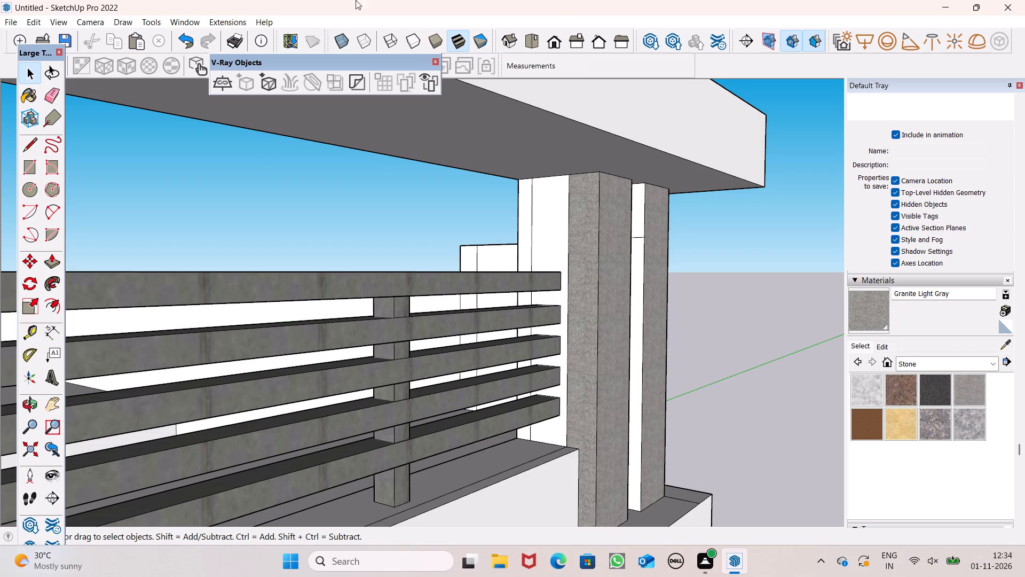
Erase the vertical seam on the white inner face behind the terrace railing and the horizontal seam between the two pillars.
click(54, 93)
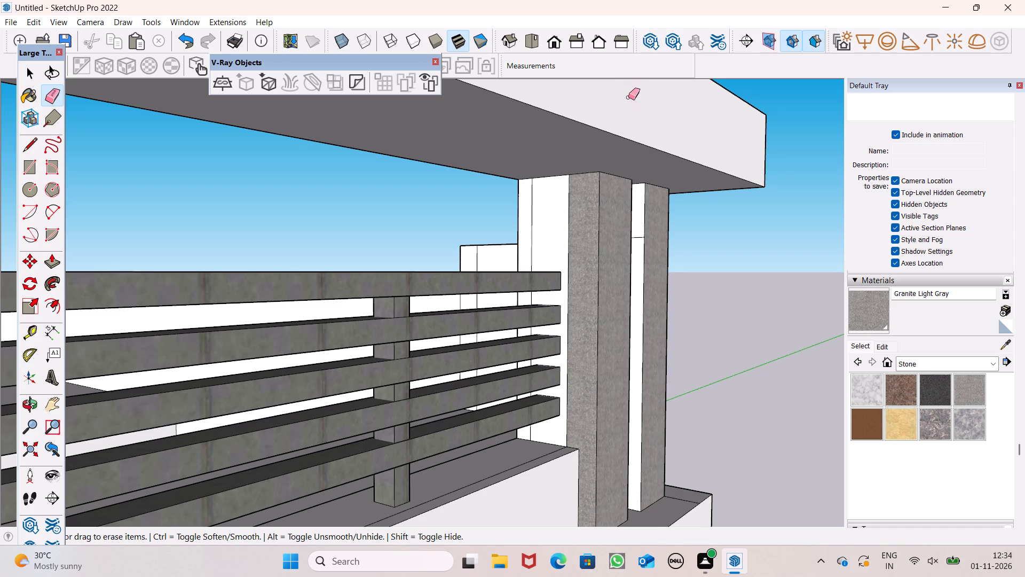
scroll(629, 98, down, 2)
middle_drag(662, 127, 667, 173)
scroll(632, 217, up, 5)
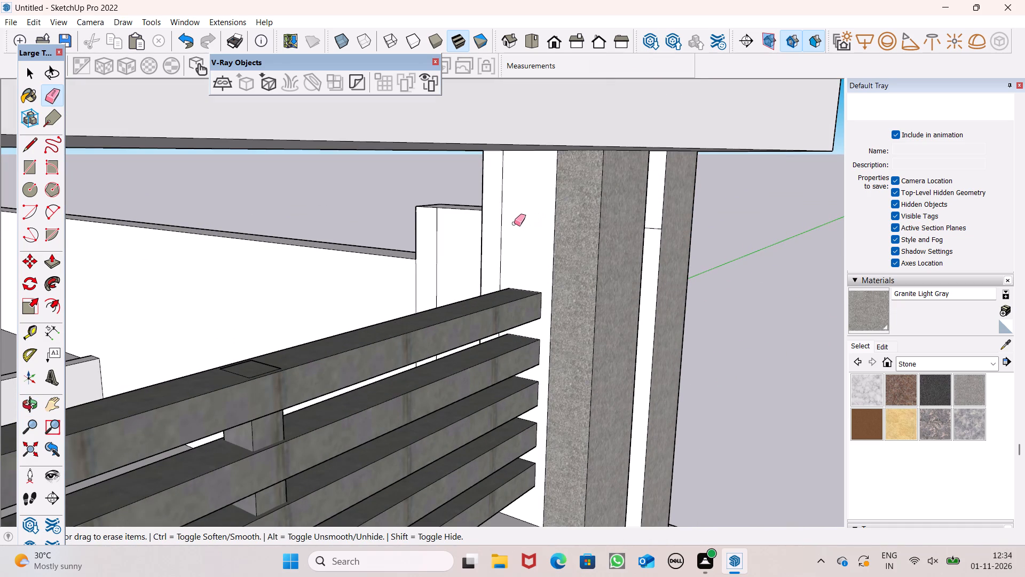
click(505, 224)
click(501, 227)
scroll(564, 261, up, 1)
middle_click(564, 261)
scroll(563, 260, up, 1)
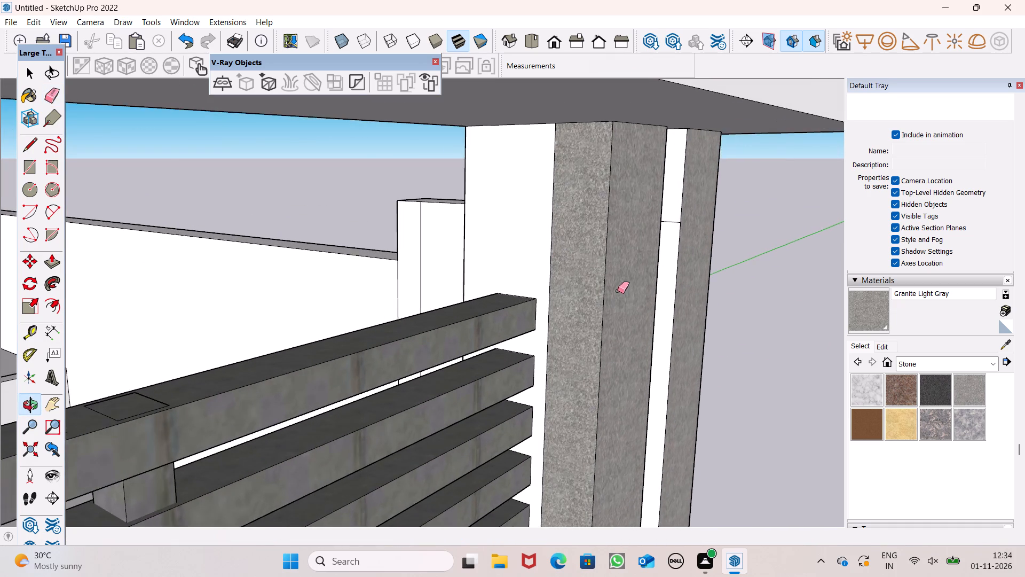
scroll(618, 291, up, 6)
drag(697, 181, 696, 192)
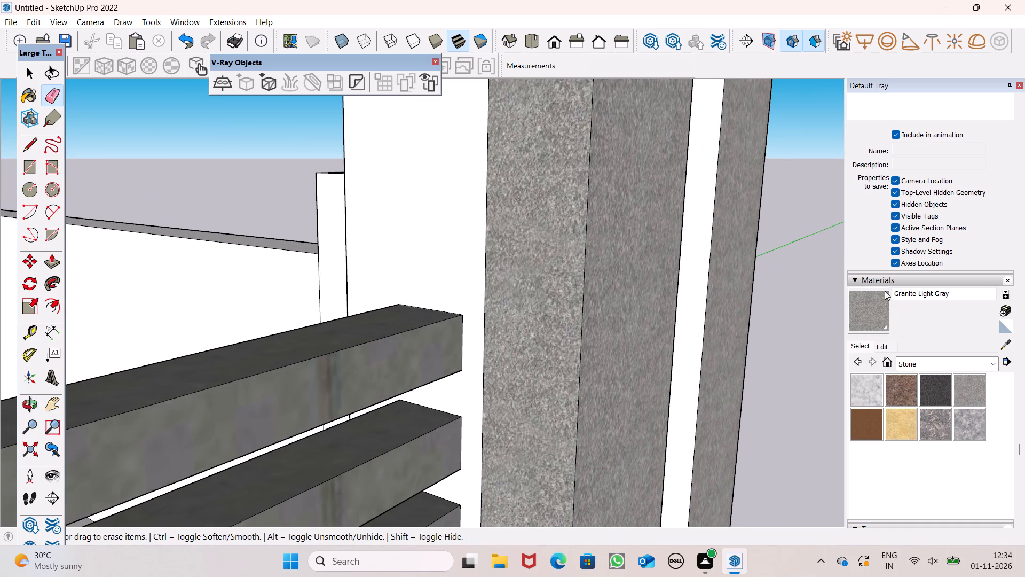
Paint the white strip between the two terrace pillars and the white face beside the railing with Granite Light Gray.
drag(884, 291, 879, 292)
click(697, 161)
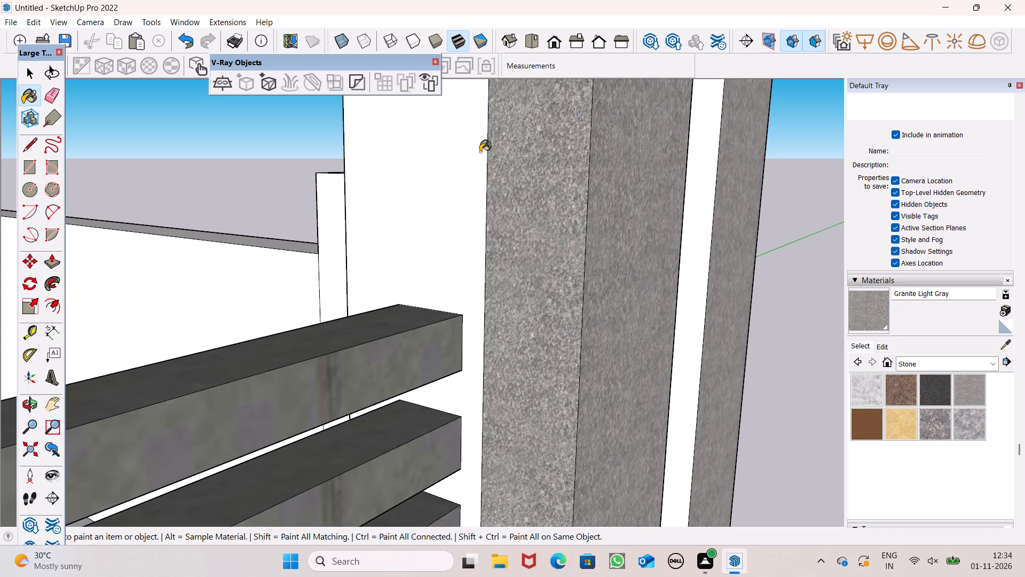
click(474, 151)
scroll(486, 172, down, 4)
middle_drag(557, 229, 537, 227)
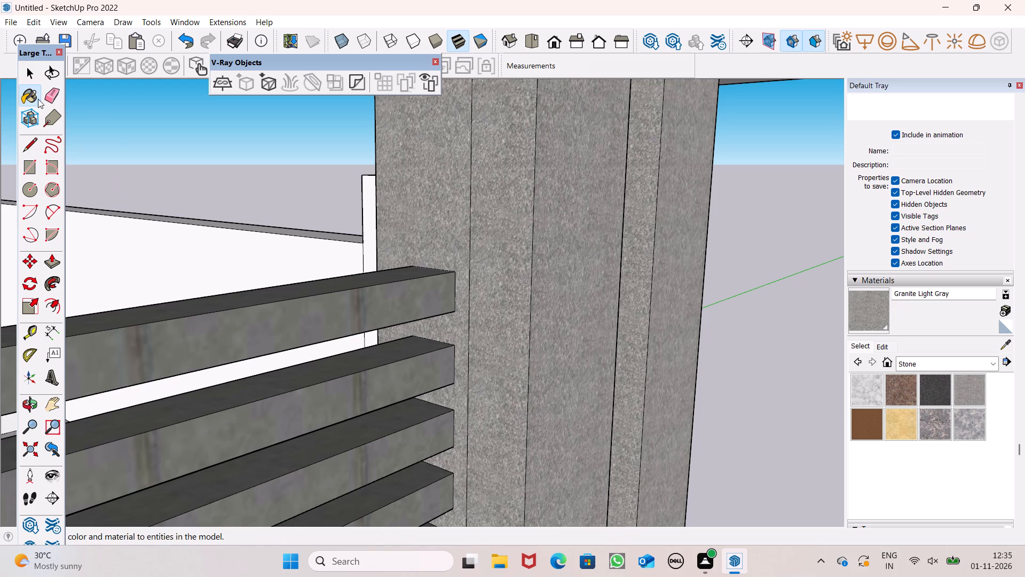
Erase the vertical seam line on the painted pillar side where the upper terrace railing ends.
click(54, 95)
scroll(259, 138, down, 1)
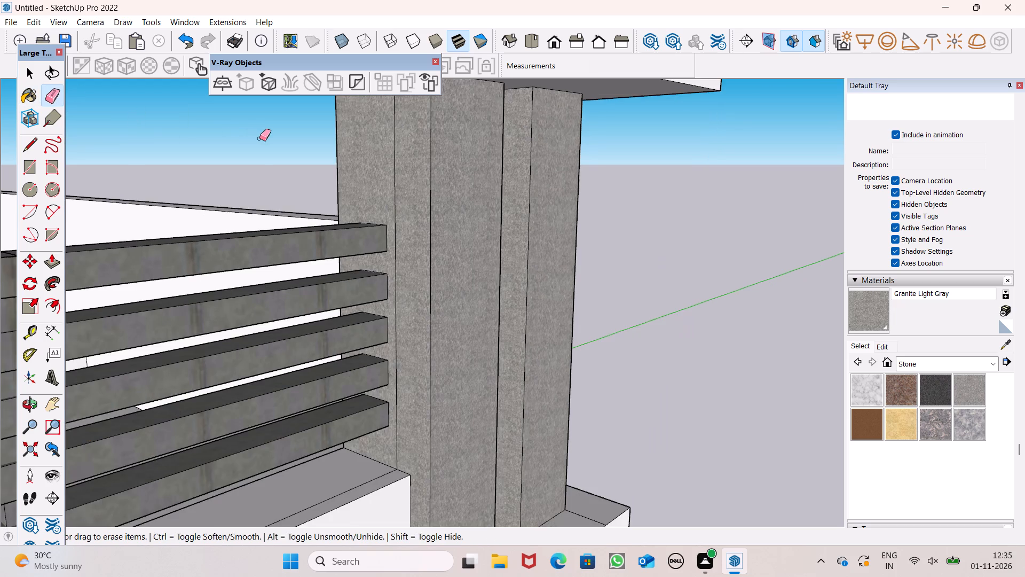
scroll(269, 147, down, 1)
scroll(362, 236, up, 3)
drag(360, 230, 354, 227)
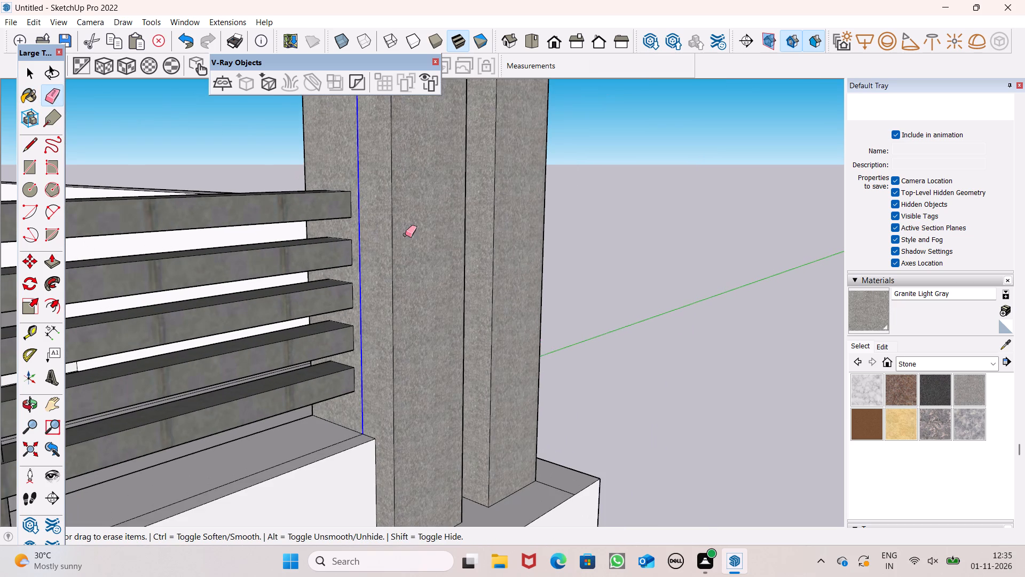
middle_drag(430, 244, 159, 245)
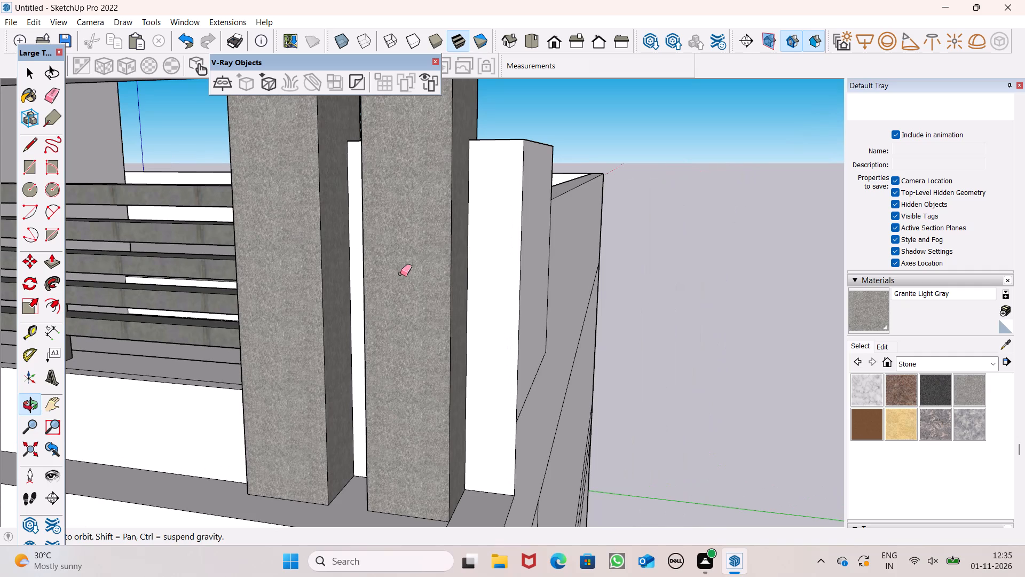
Set the red colour value of the Granite Light Gray material to 143.
scroll(721, 144, down, 9)
middle_drag(745, 213, 645, 297)
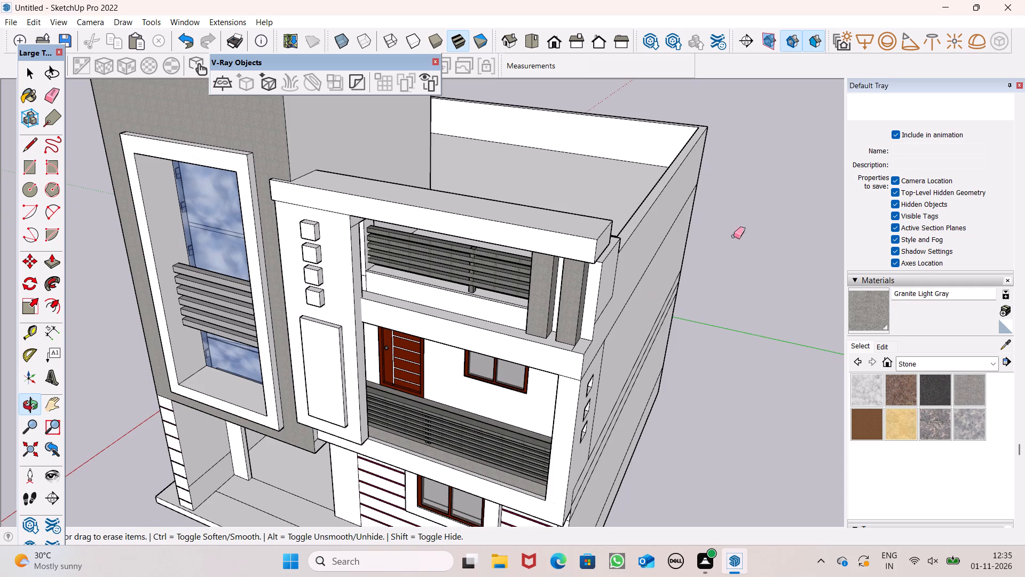
scroll(711, 224, down, 4)
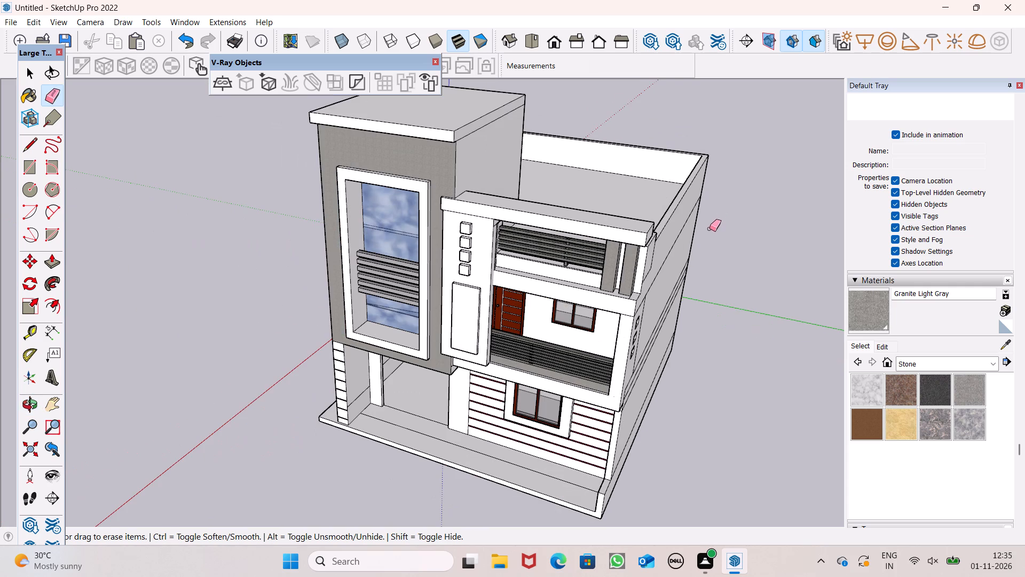
scroll(707, 231, down, 3)
middle_drag(617, 306, 738, 215)
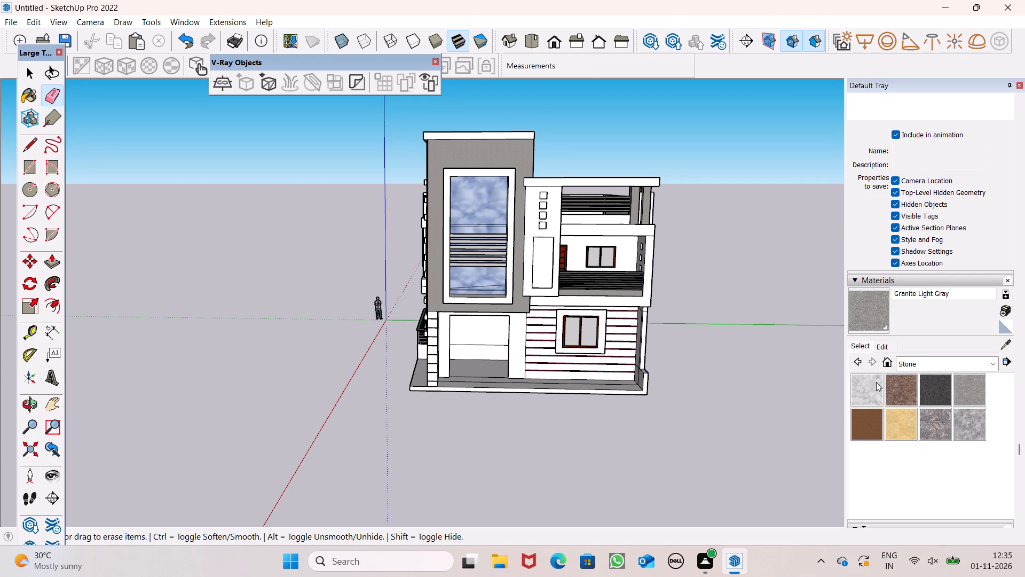
click(885, 345)
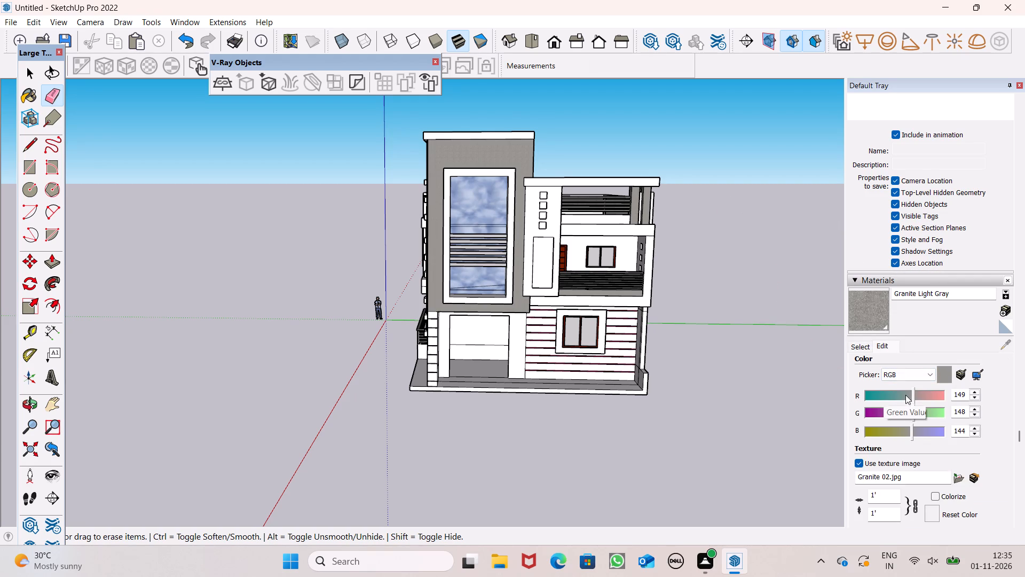
click(909, 391)
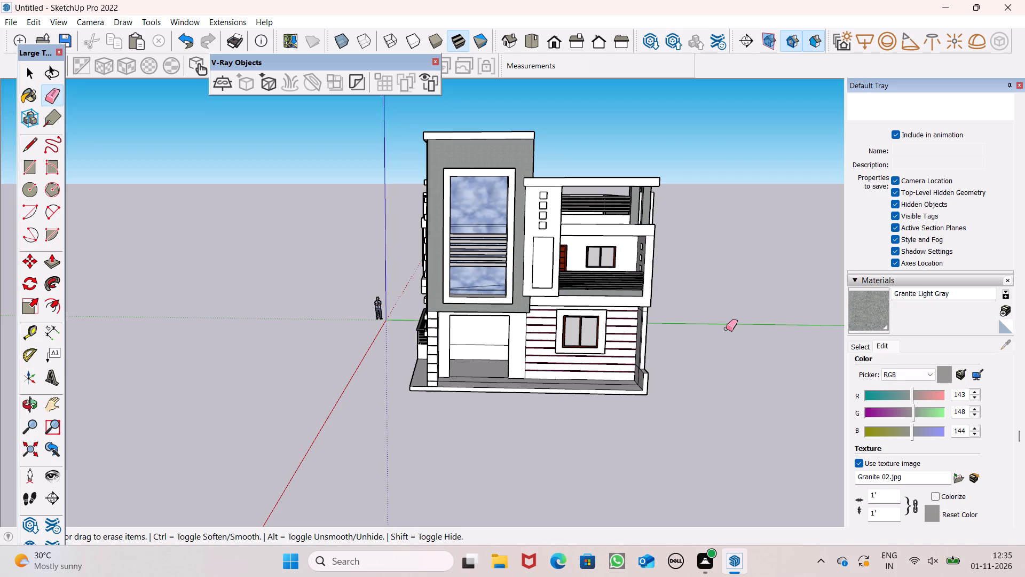
key(space)
click(707, 329)
Paint the front and end faces of the roof parapet with the four small square openings with Granite Light Gray.
middle_drag(554, 354, 834, 337)
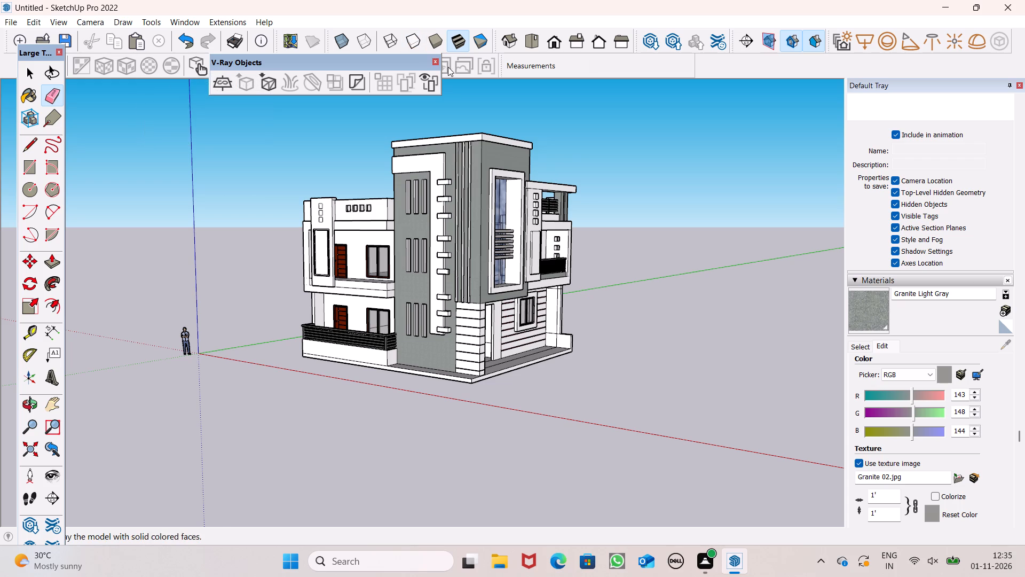
scroll(571, 289, down, 2)
middle_drag(531, 333, 752, 481)
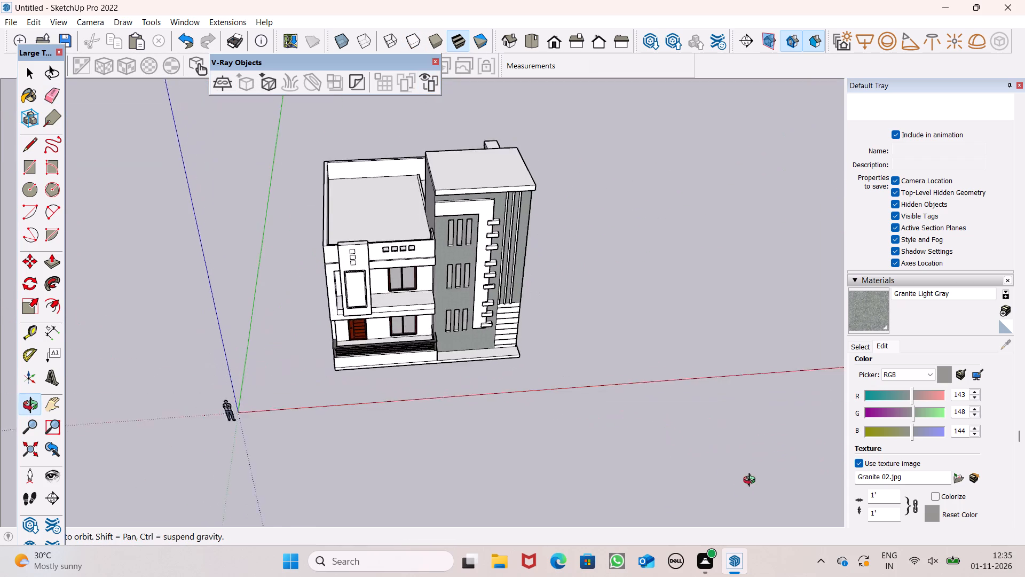
middle_drag(752, 481, 685, 375)
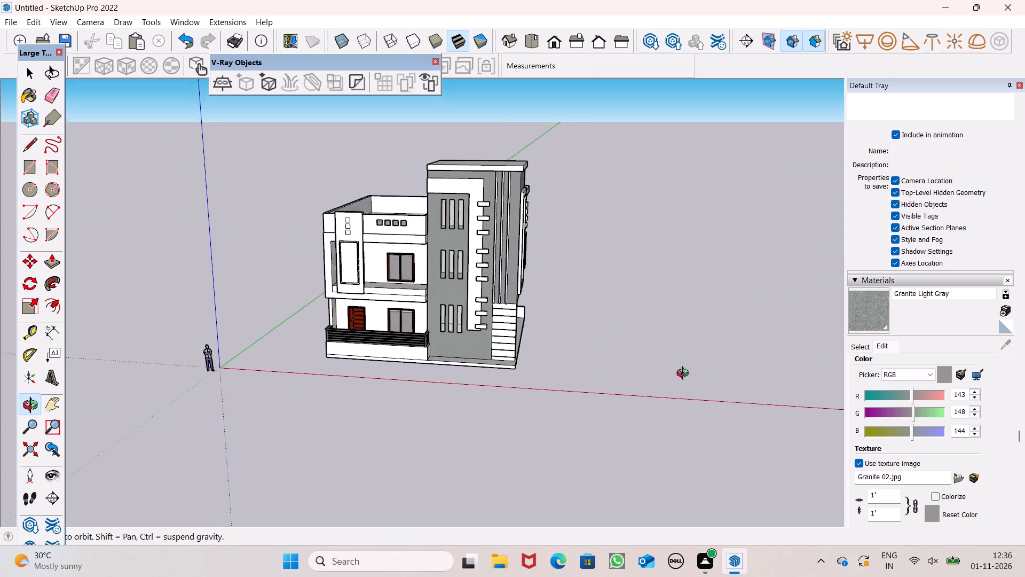
middle_drag(685, 375, 721, 417)
click(858, 319)
scroll(281, 207, up, 4)
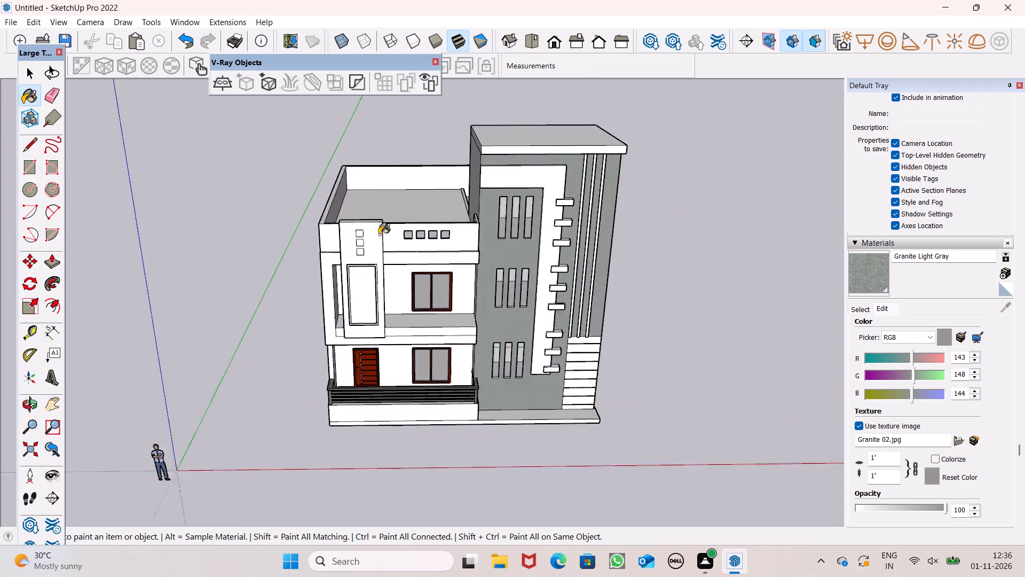
scroll(379, 235, up, 3)
scroll(490, 266, up, 5)
click(494, 228)
scroll(517, 262, up, 1)
middle_drag(517, 262, 352, 282)
scroll(352, 295, up, 2)
scroll(392, 222, up, 5)
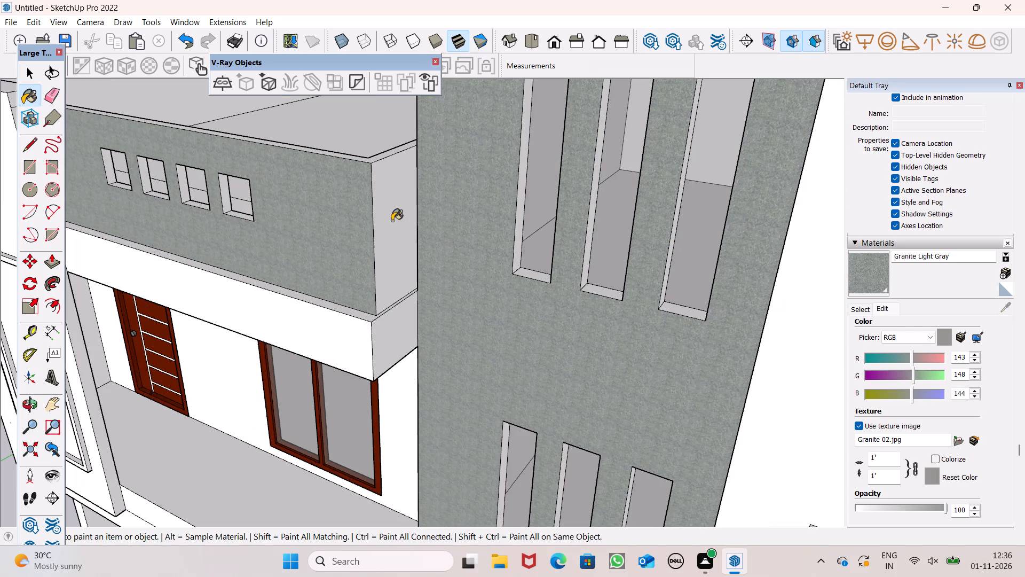
click(384, 209)
scroll(380, 207, down, 8)
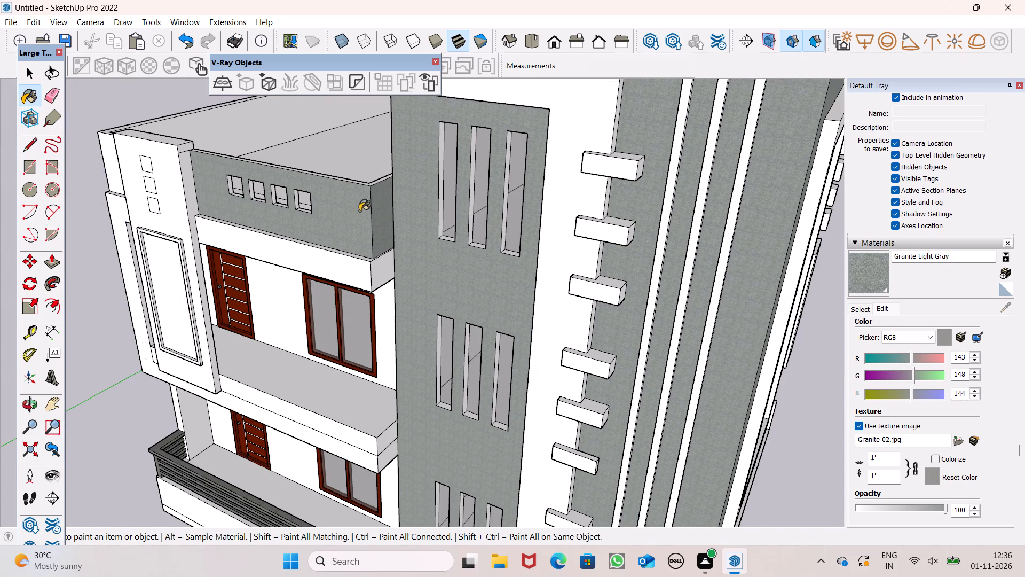
key(space)
Examine the balcony facade and tower from several angles for faces still needing paint.
scroll(358, 202, down, 5)
middle_drag(340, 232, 633, 148)
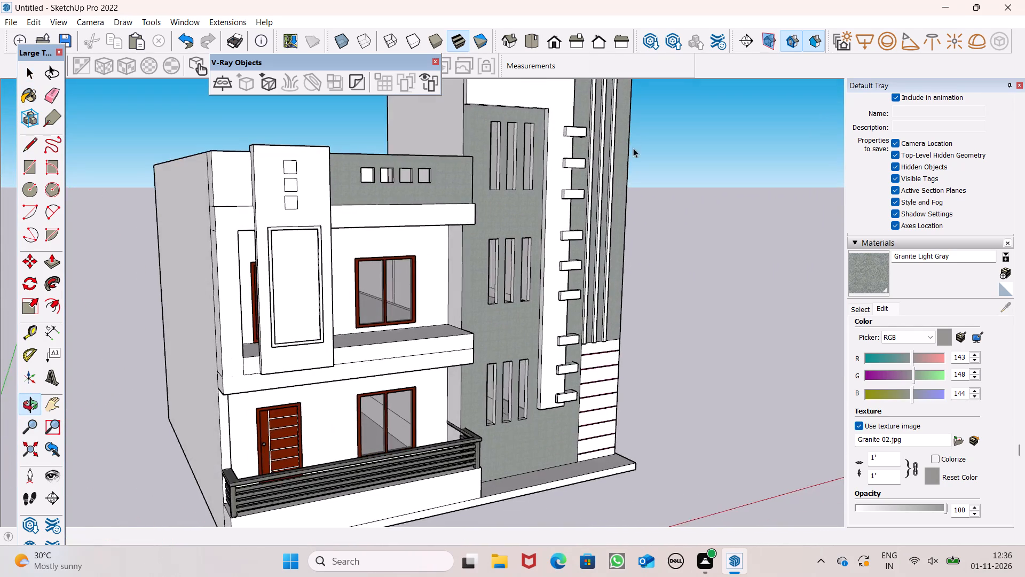
scroll(497, 152, down, 3)
scroll(457, 167, down, 5)
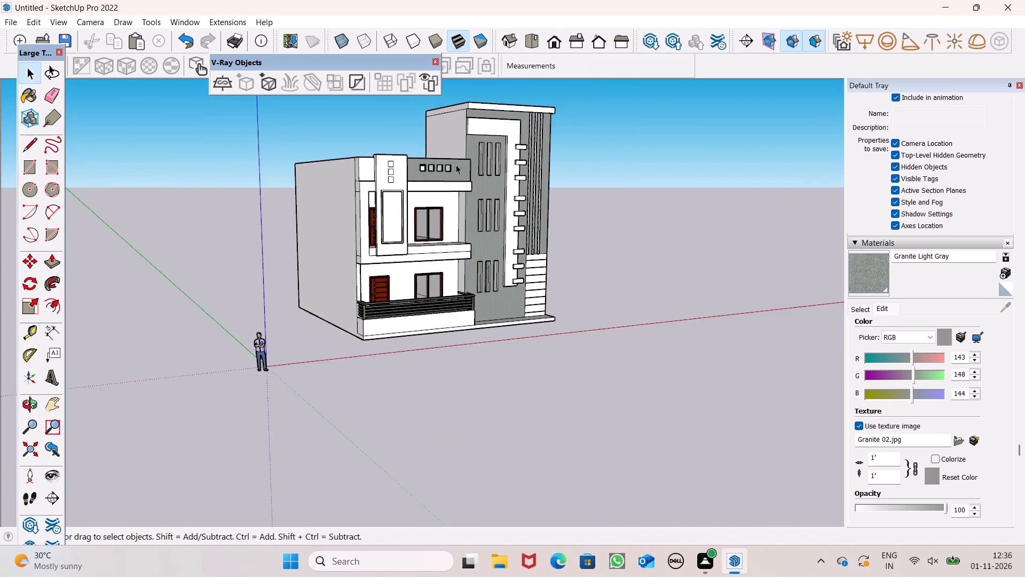
scroll(456, 165, down, 5)
middle_drag(473, 220, 341, 240)
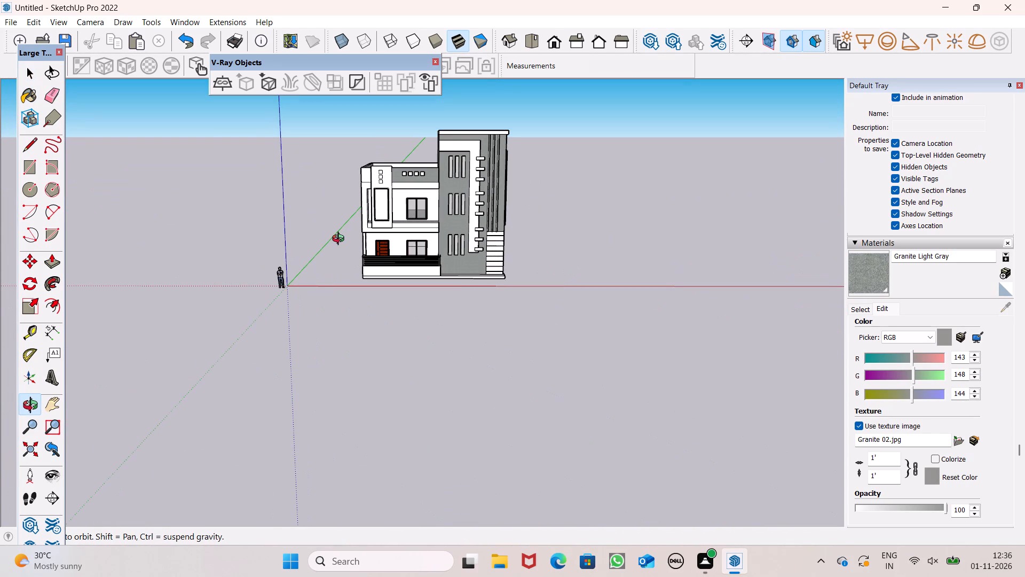
middle_drag(341, 240, 381, 280)
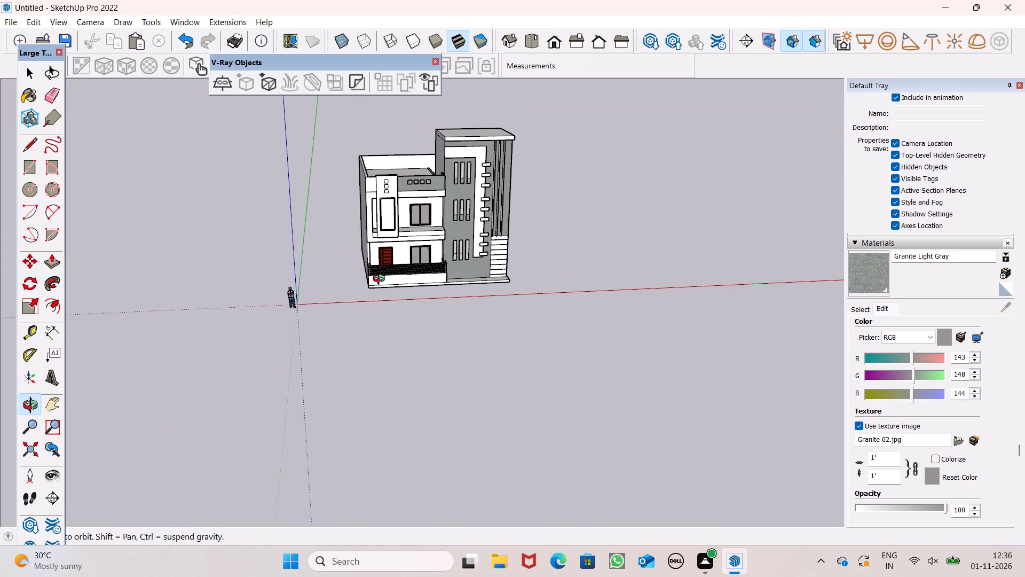
middle_drag(381, 280, 382, 283)
middle_drag(470, 232, 533, 236)
scroll(470, 235, up, 1)
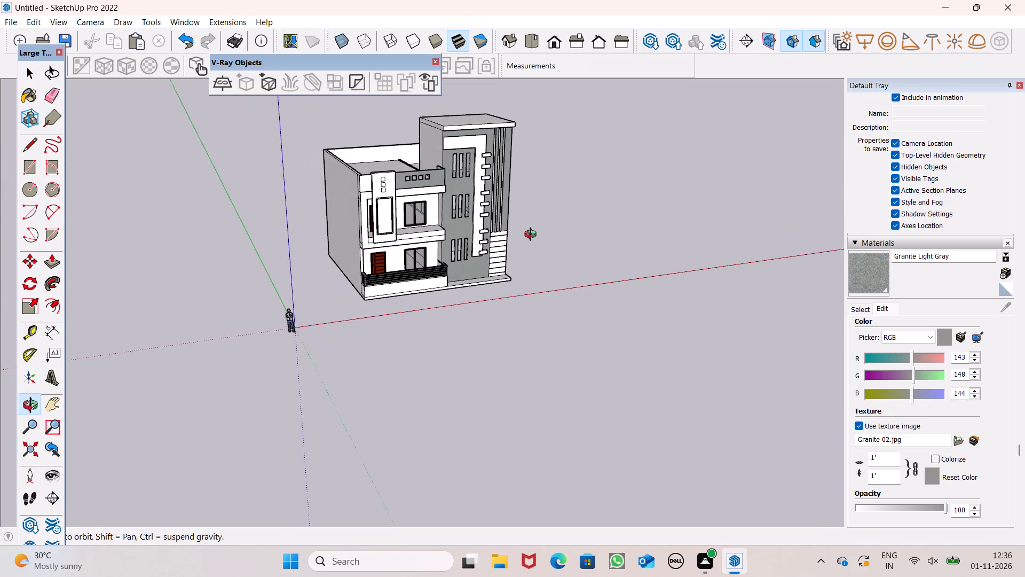
middle_drag(533, 236, 526, 227)
Paint the tower's side faces beside the upper balcony and the ground-floor balcony with Granite Light Gray.
scroll(454, 204, up, 4)
middle_drag(423, 282, 665, 238)
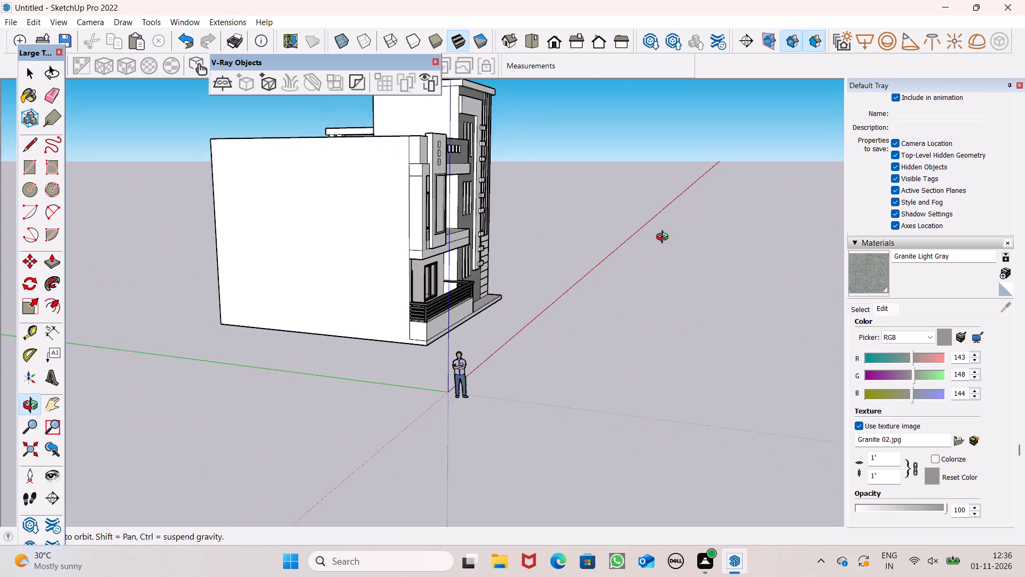
middle_drag(665, 238, 624, 286)
click(877, 283)
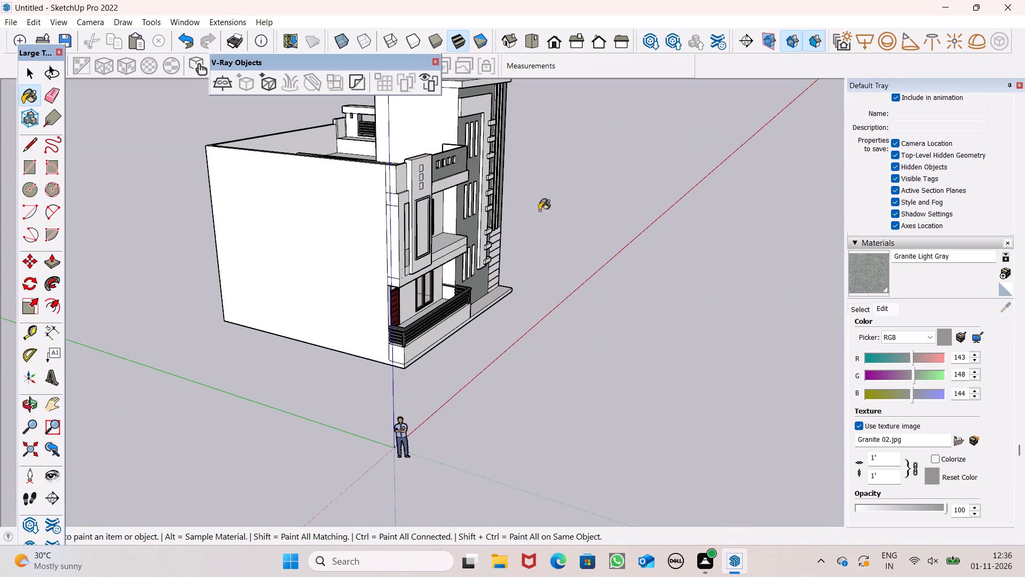
scroll(488, 216, up, 7)
click(409, 202)
scroll(427, 313, up, 1)
middle_drag(427, 313, 425, 257)
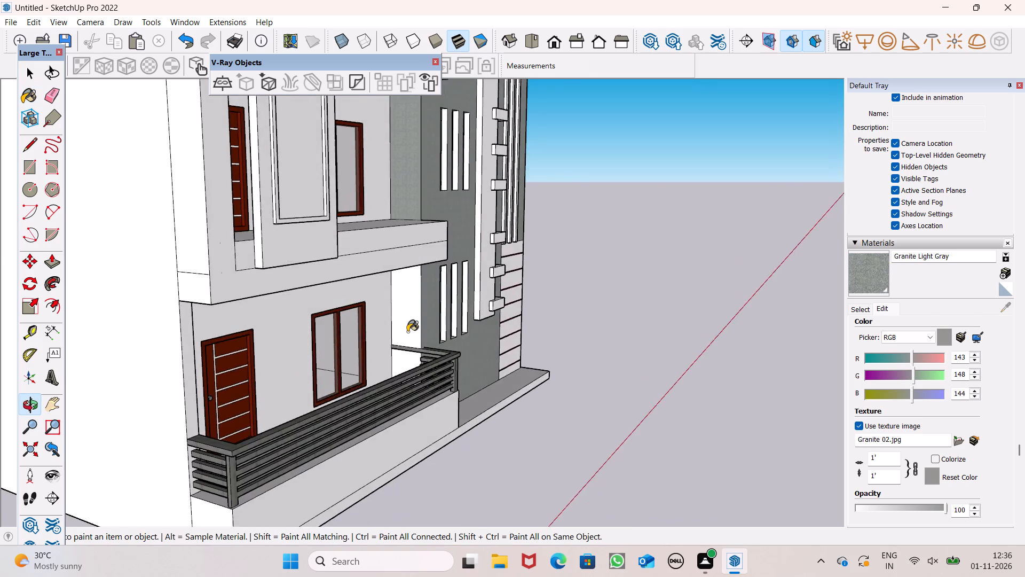
scroll(406, 333, up, 5)
click(403, 319)
Examine the tower corner where the ground-floor balcony's handrail meets the painted granite faces.
middle_drag(413, 362, 330, 425)
scroll(413, 364, up, 1)
scroll(330, 423, up, 8)
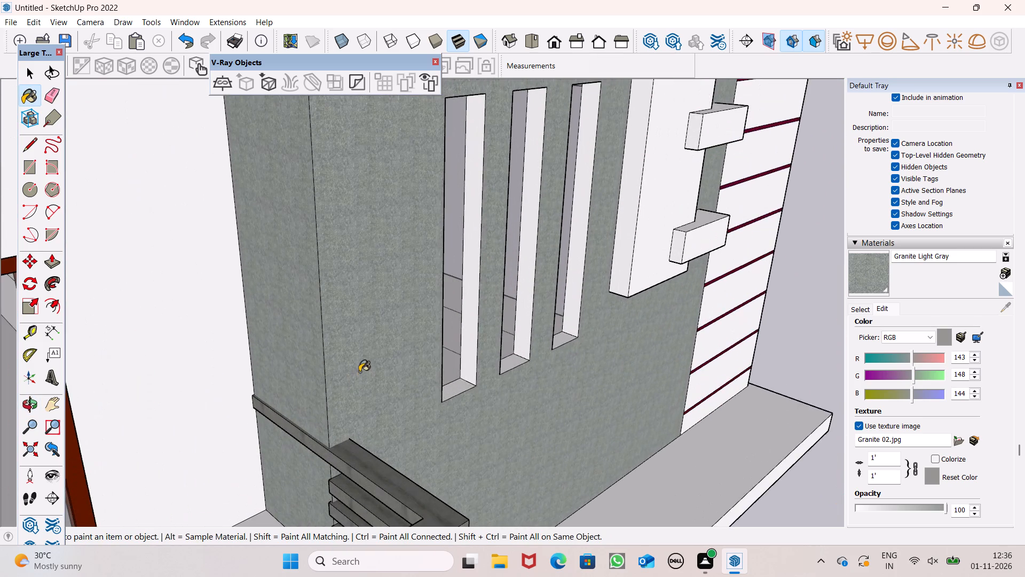
scroll(355, 359, down, 4)
middle_drag(346, 428, 435, 337)
middle_drag(367, 375, 367, 375)
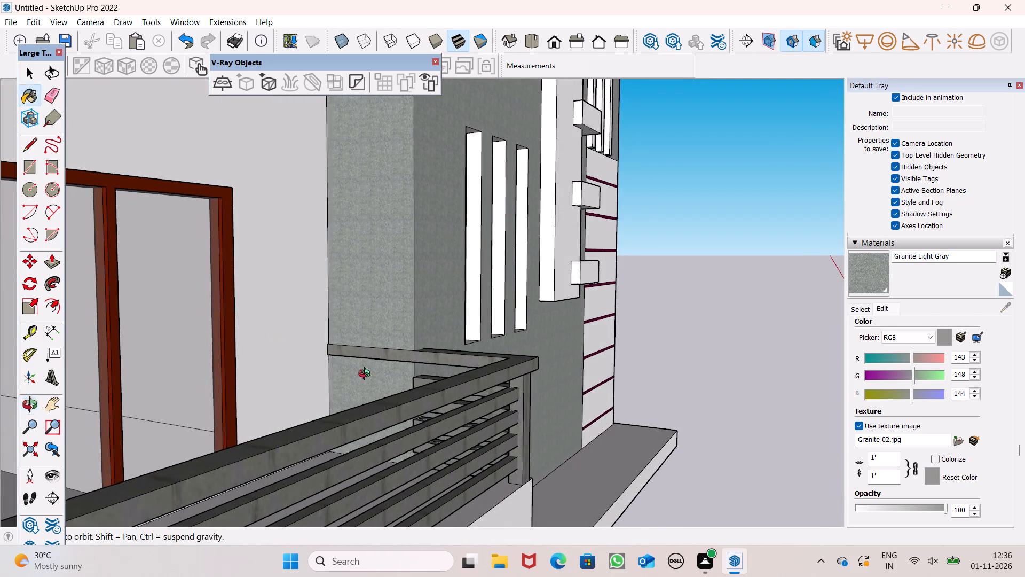
middle_drag(367, 375, 359, 394)
scroll(359, 393, up, 1)
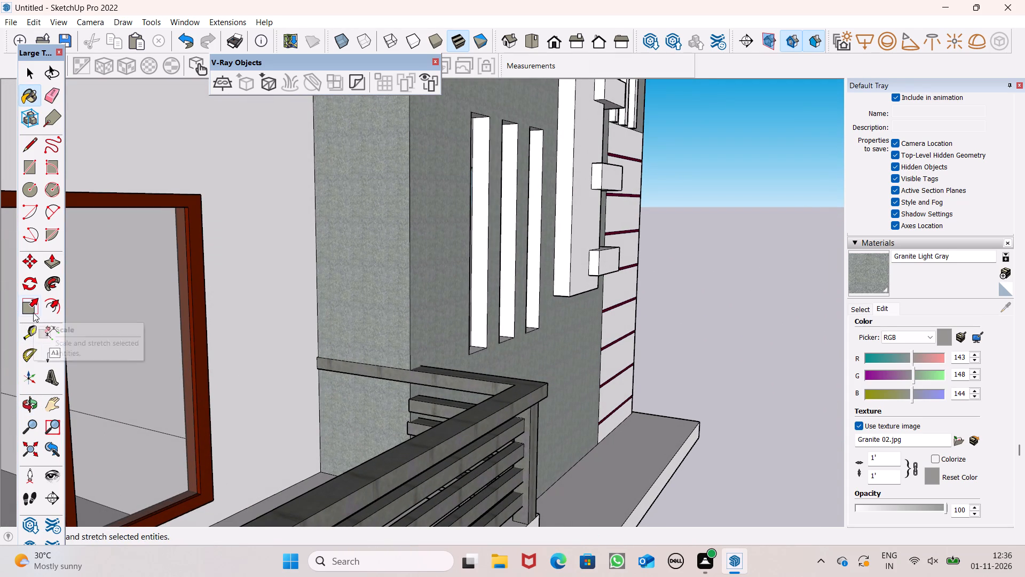
Push/Pull the end of the ground-floor balcony's top handrail toward the house wall at the tower corner.
click(33, 313)
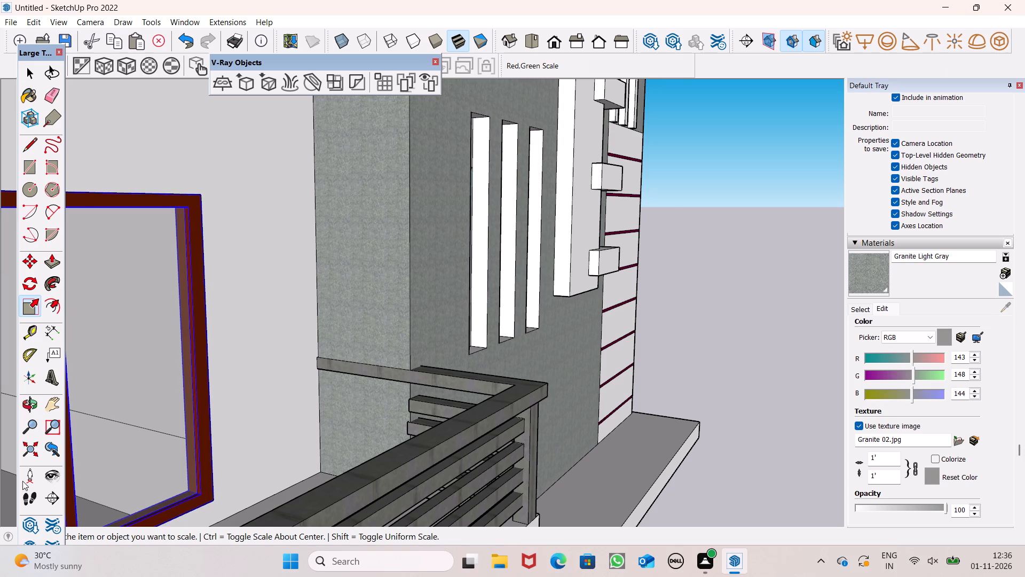
key(space)
click(367, 368)
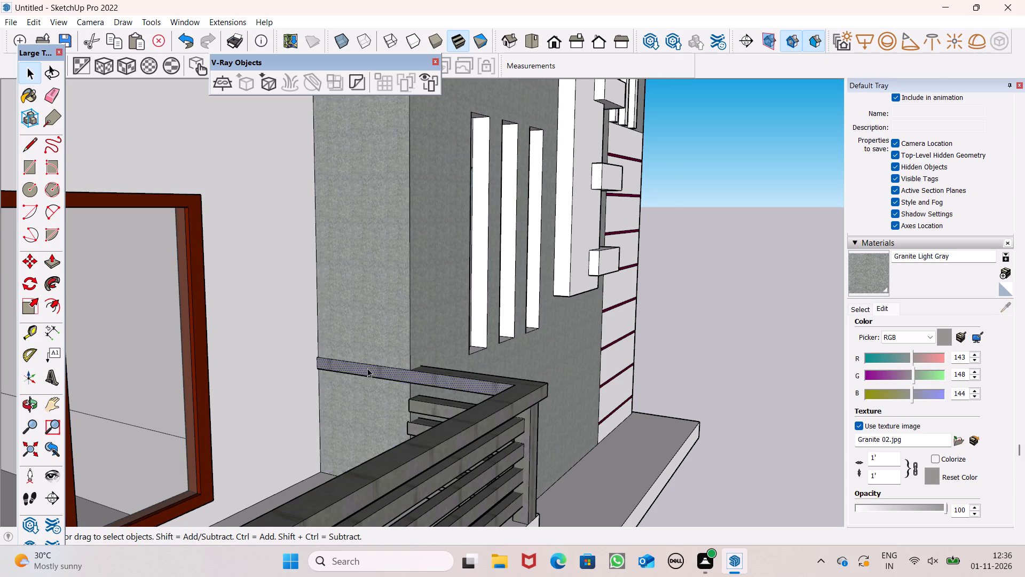
scroll(363, 364, down, 5)
middle_drag(396, 377, 383, 412)
scroll(369, 409, up, 1)
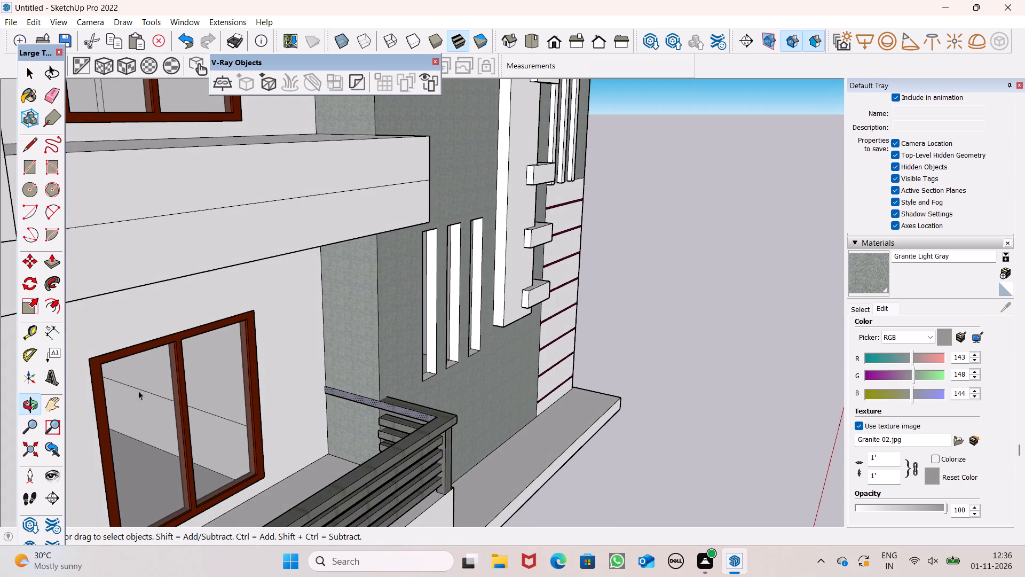
click(58, 256)
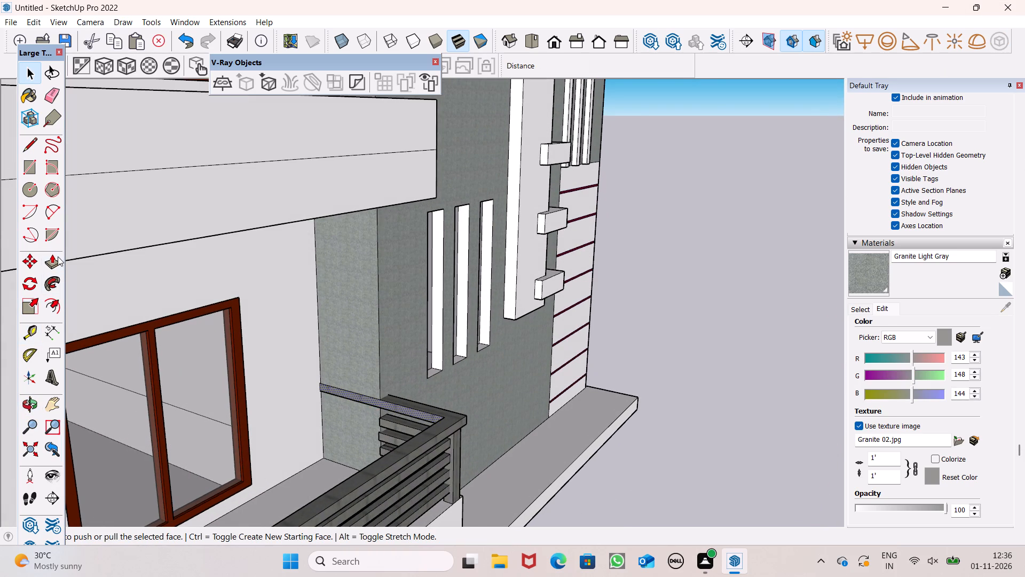
scroll(319, 375, up, 6)
middle_drag(332, 419, 435, 426)
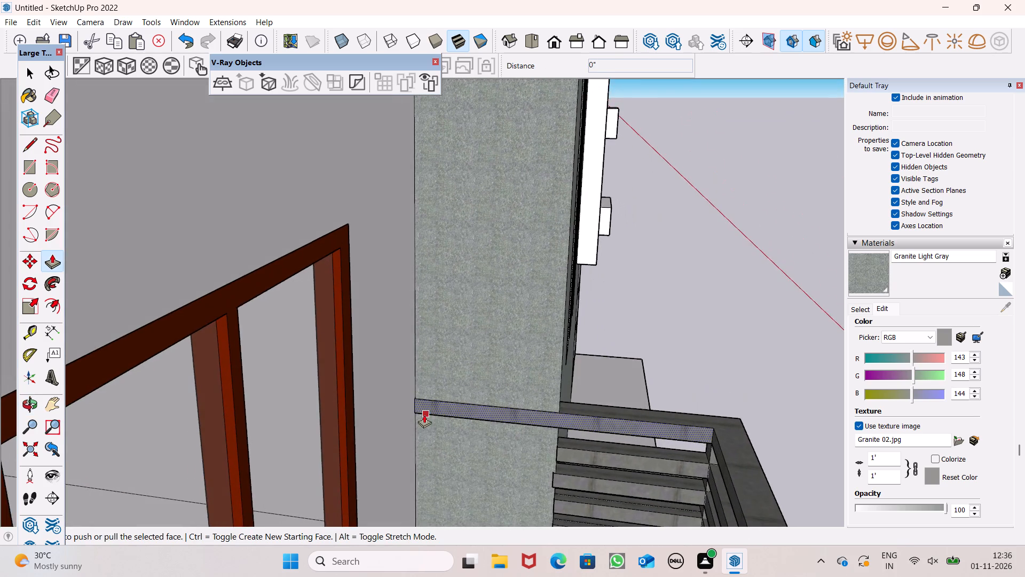
scroll(424, 415, up, 17)
middle_drag(426, 436, 493, 476)
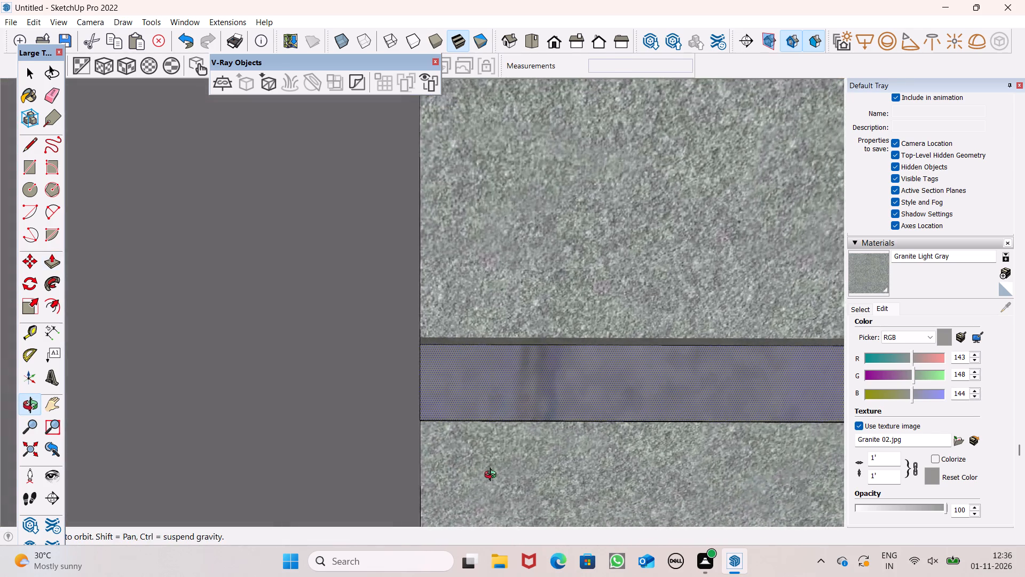
middle_drag(493, 476, 495, 454)
middle_drag(483, 415, 393, 407)
scroll(393, 408, up, 1)
middle_drag(421, 405, 562, 422)
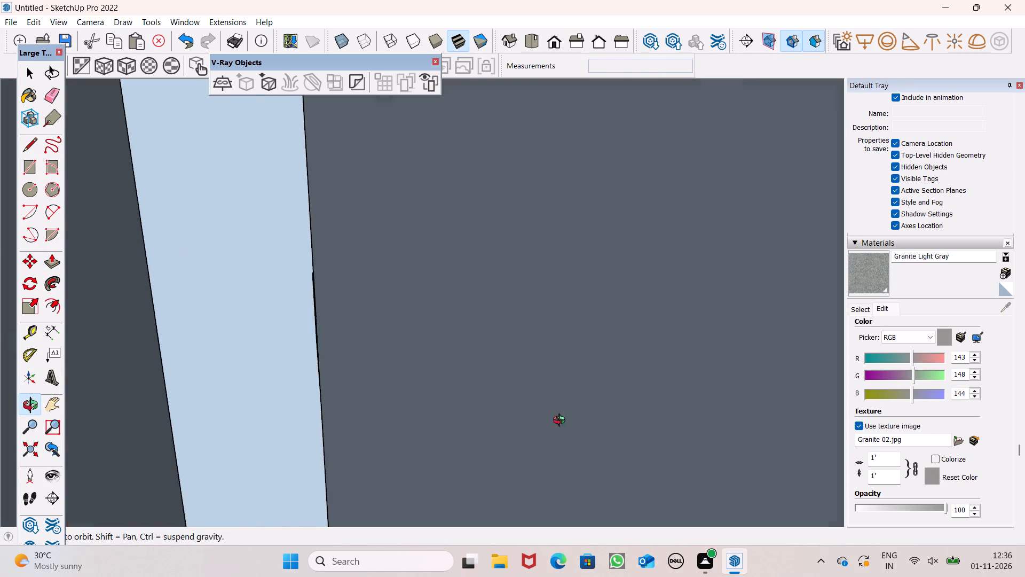
middle_drag(562, 422, 610, 416)
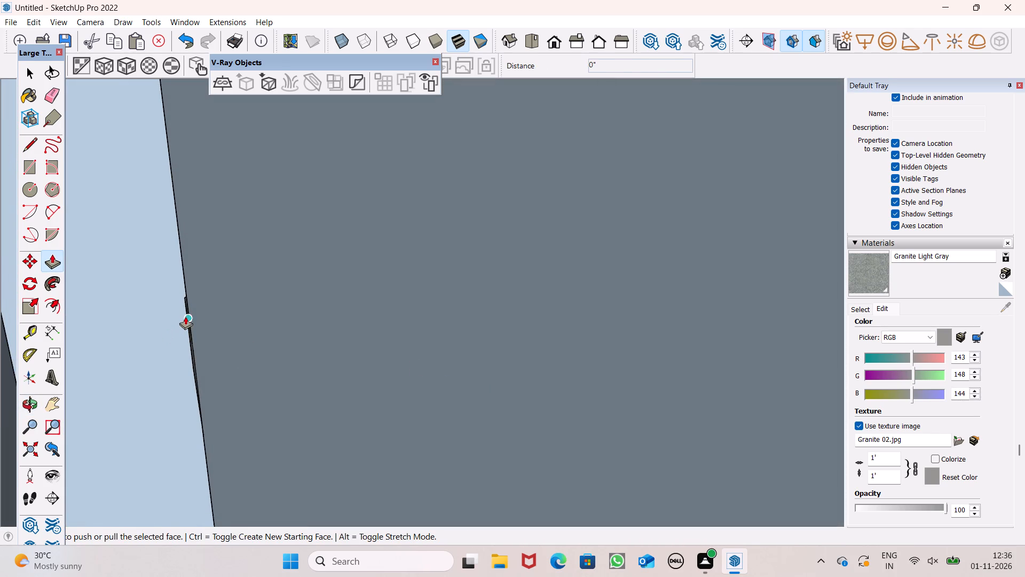
drag(186, 316, 222, 313)
key(space)
key(space)
Examine the railing junction at the tower and the whole front facade from a distance.
scroll(187, 328, down, 6)
middle_drag(277, 391, 28, 390)
scroll(40, 404, up, 1)
scroll(307, 325, down, 13)
scroll(280, 368, down, 7)
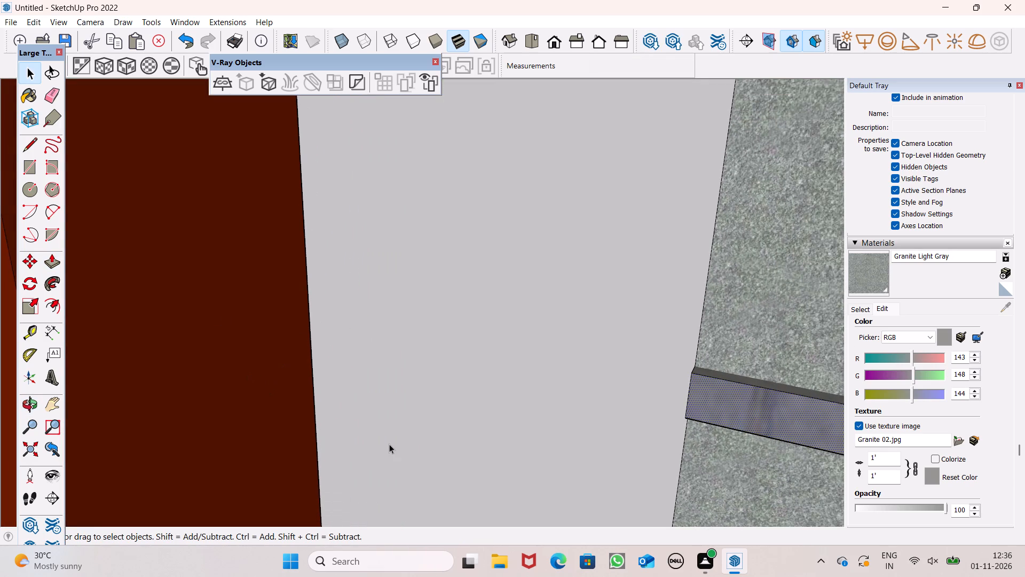
scroll(605, 308, down, 4)
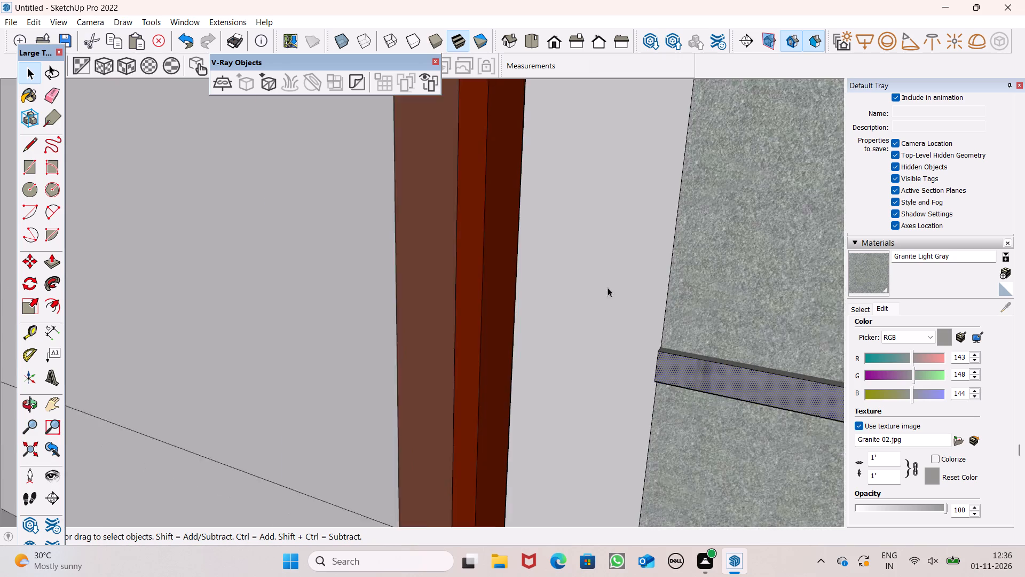
scroll(608, 287, down, 13)
scroll(533, 215, down, 7)
middle_drag(641, 293, 488, 275)
scroll(489, 276, up, 1)
scroll(421, 182, down, 3)
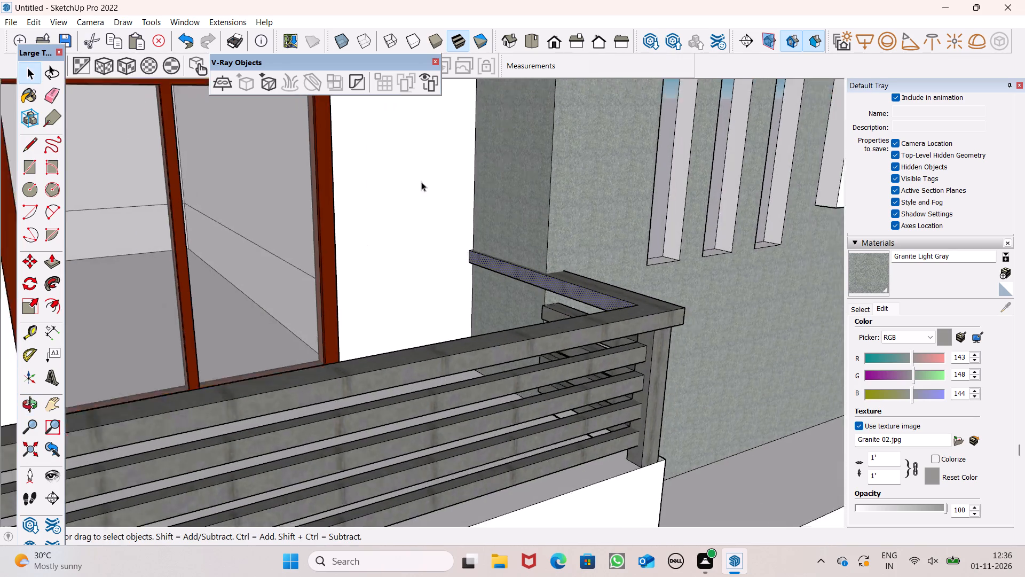
scroll(421, 182, down, 12)
drag(589, 390, 559, 362)
scroll(307, 124, down, 2)
middle_drag(391, 163, 379, 191)
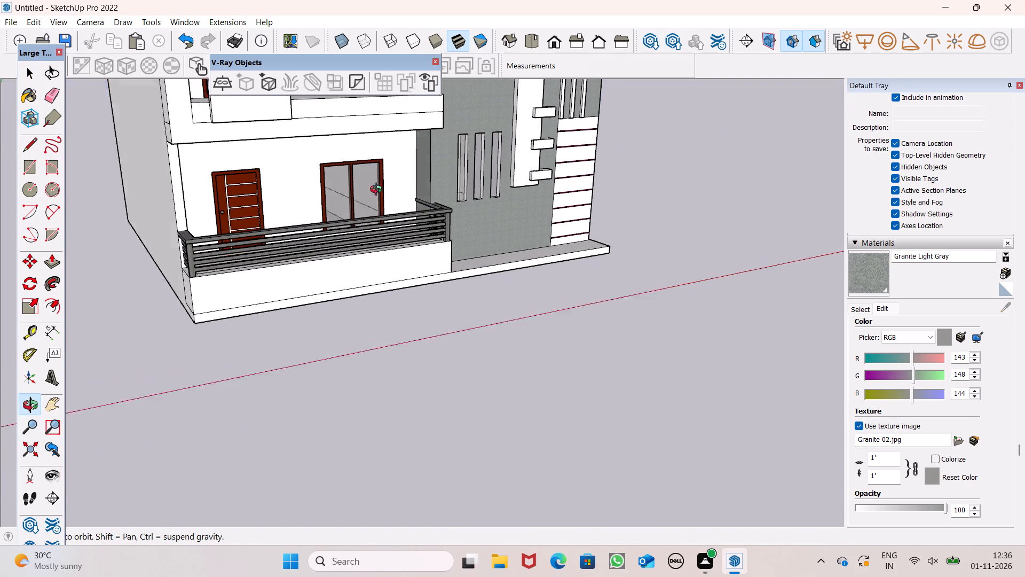
middle_drag(379, 191, 356, 211)
scroll(465, 162, down, 7)
middle_drag(519, 180, 460, 194)
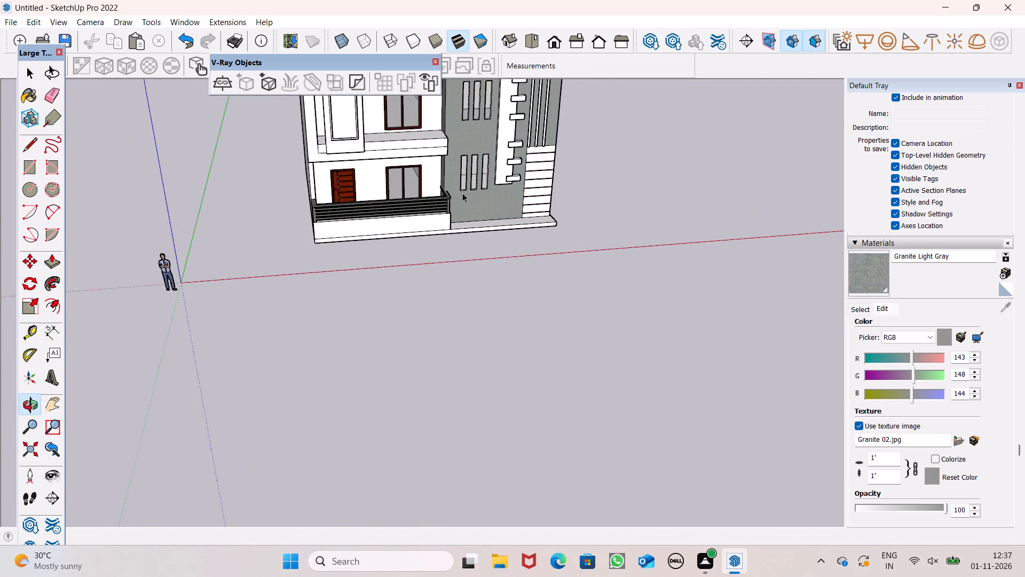
scroll(444, 236, down, 5)
middle_drag(421, 191, 330, 111)
scroll(372, 100, up, 1)
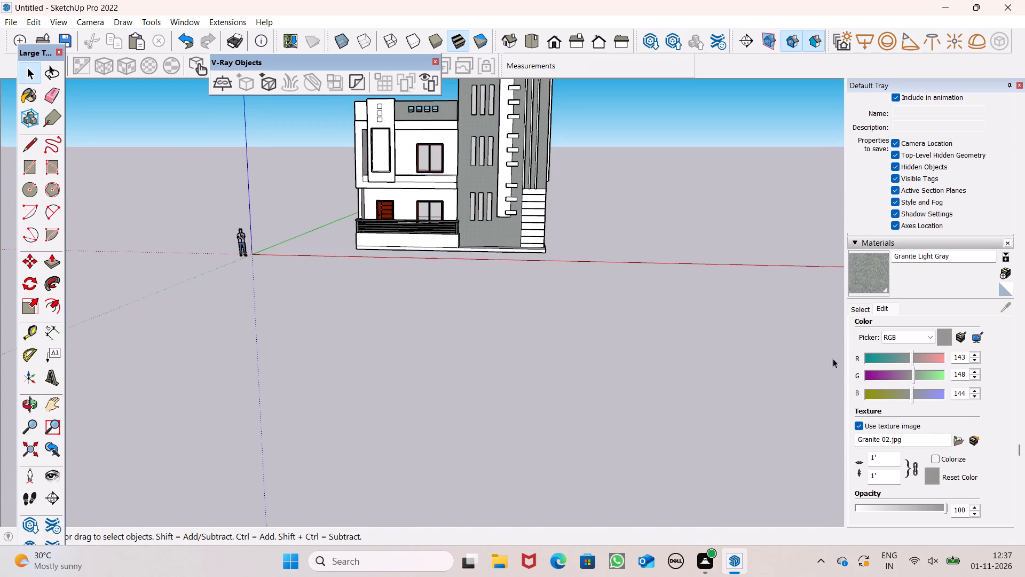
Switch the material library from Stone to Colors and browse to the grey shades.
click(865, 314)
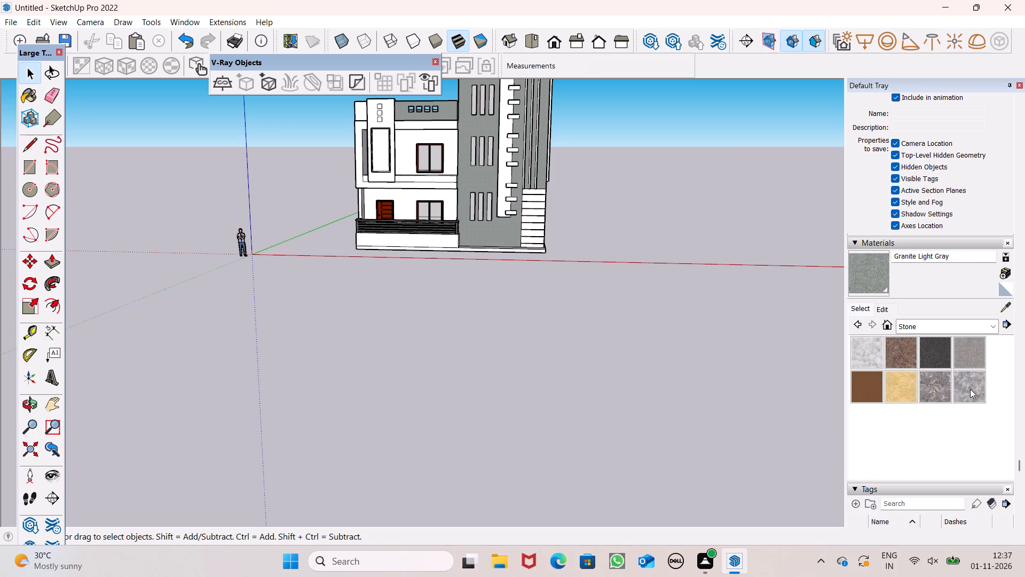
click(940, 329)
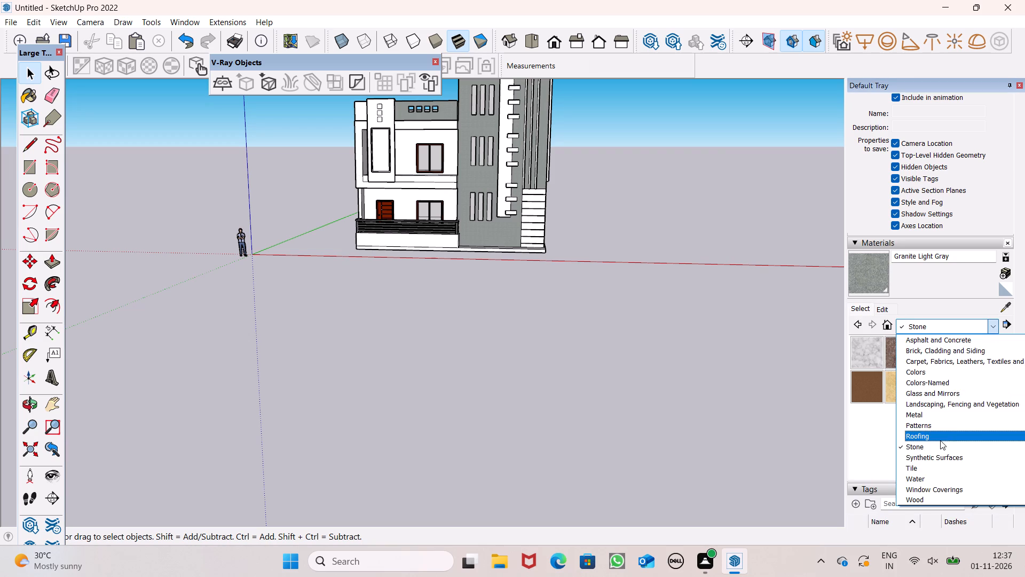
click(927, 369)
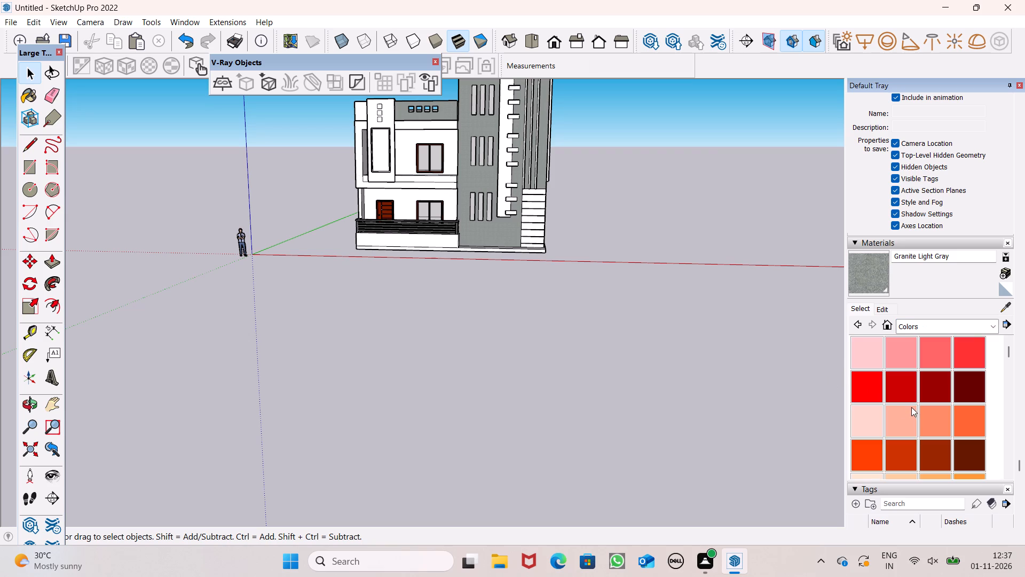
scroll(911, 406, down, 4)
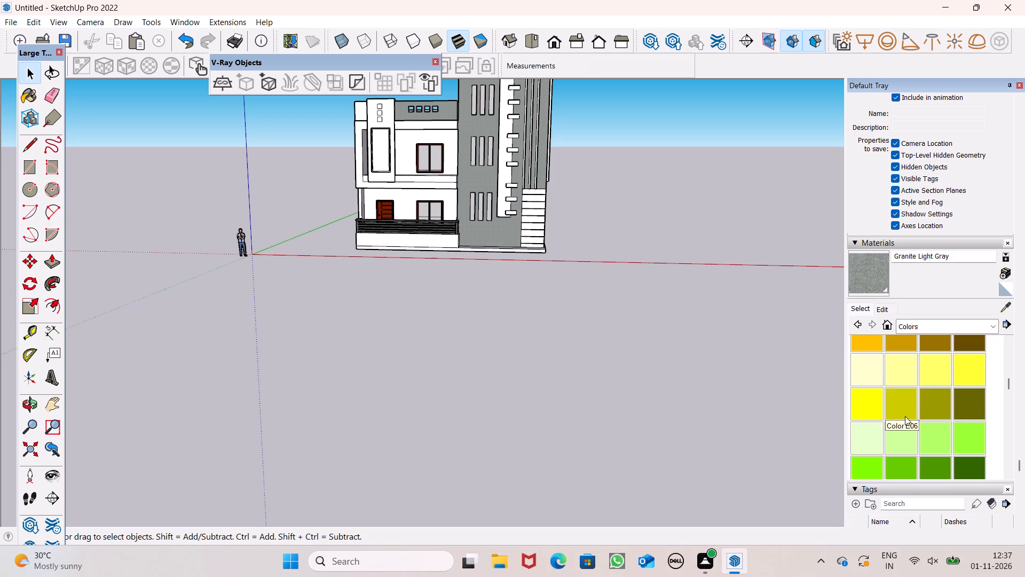
scroll(905, 417, down, 2)
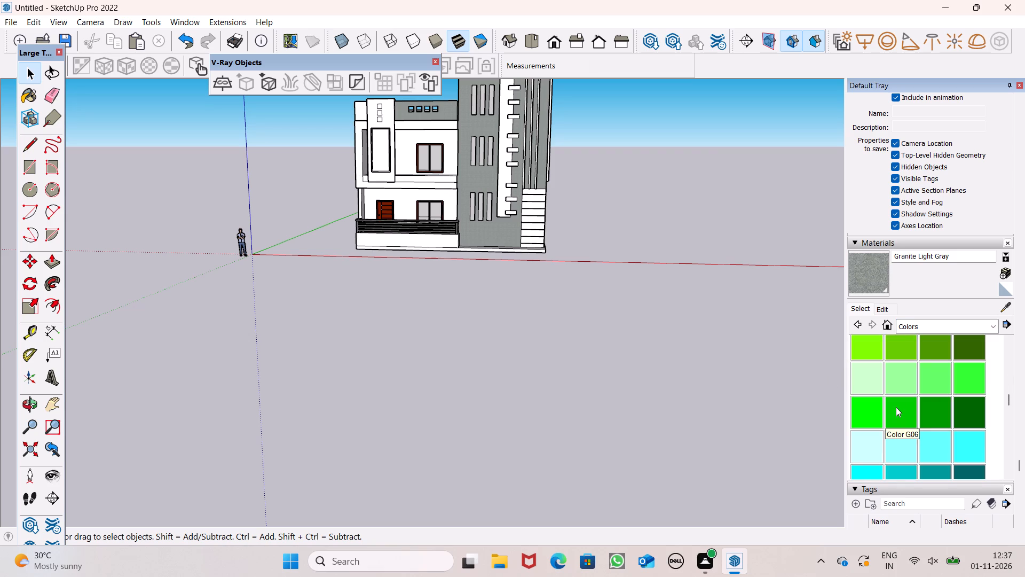
scroll(898, 403, down, 1)
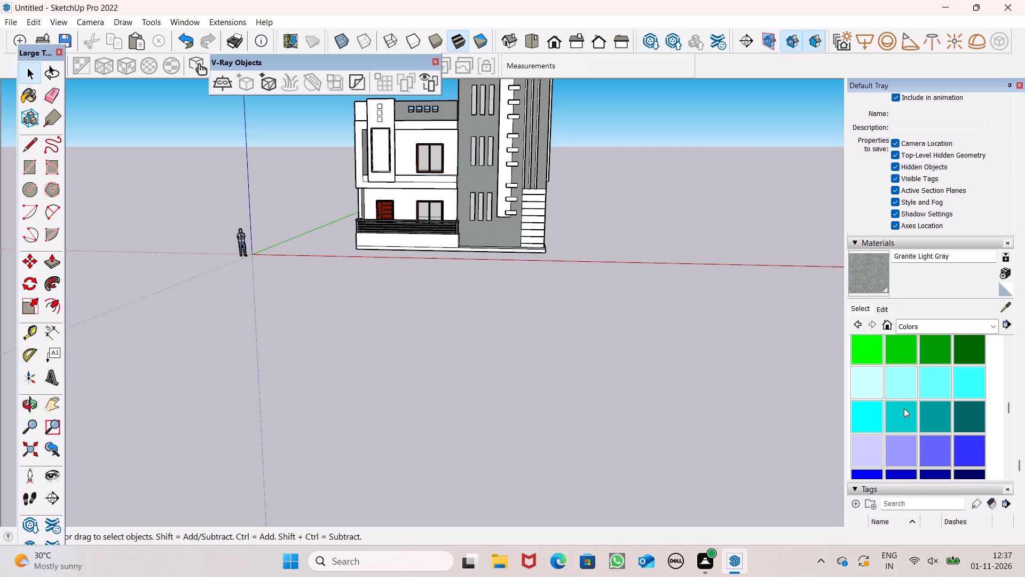
scroll(903, 418, down, 5)
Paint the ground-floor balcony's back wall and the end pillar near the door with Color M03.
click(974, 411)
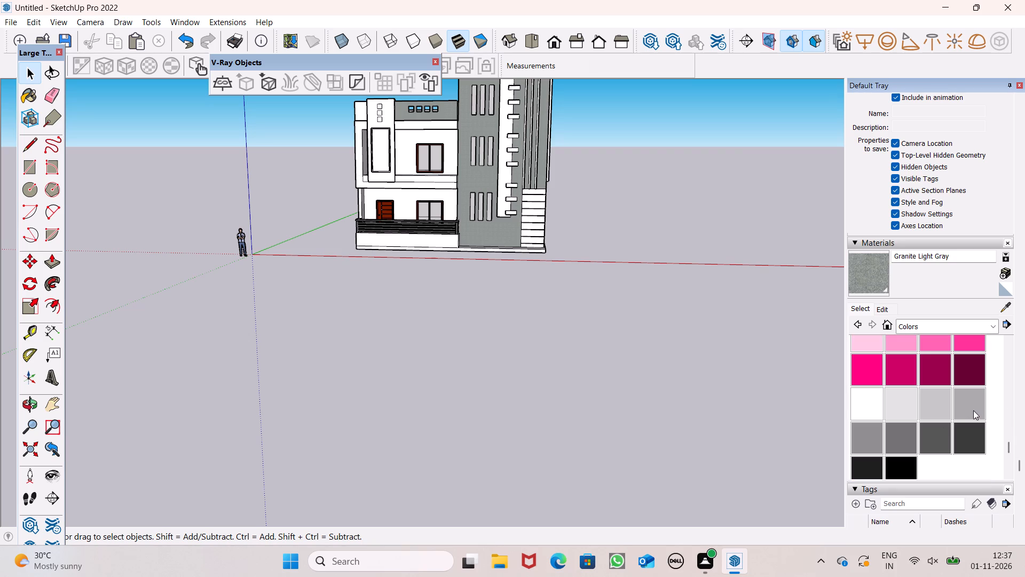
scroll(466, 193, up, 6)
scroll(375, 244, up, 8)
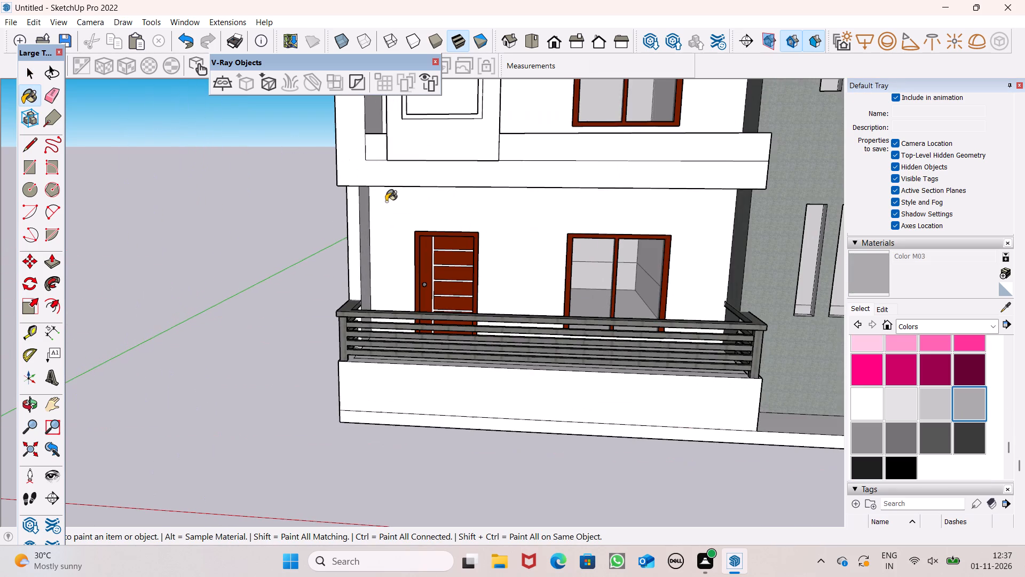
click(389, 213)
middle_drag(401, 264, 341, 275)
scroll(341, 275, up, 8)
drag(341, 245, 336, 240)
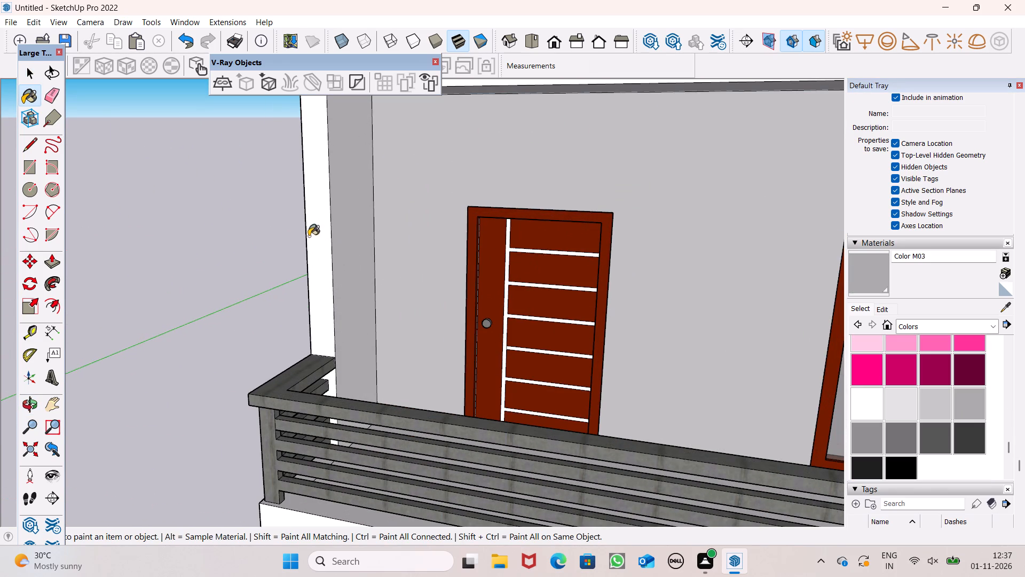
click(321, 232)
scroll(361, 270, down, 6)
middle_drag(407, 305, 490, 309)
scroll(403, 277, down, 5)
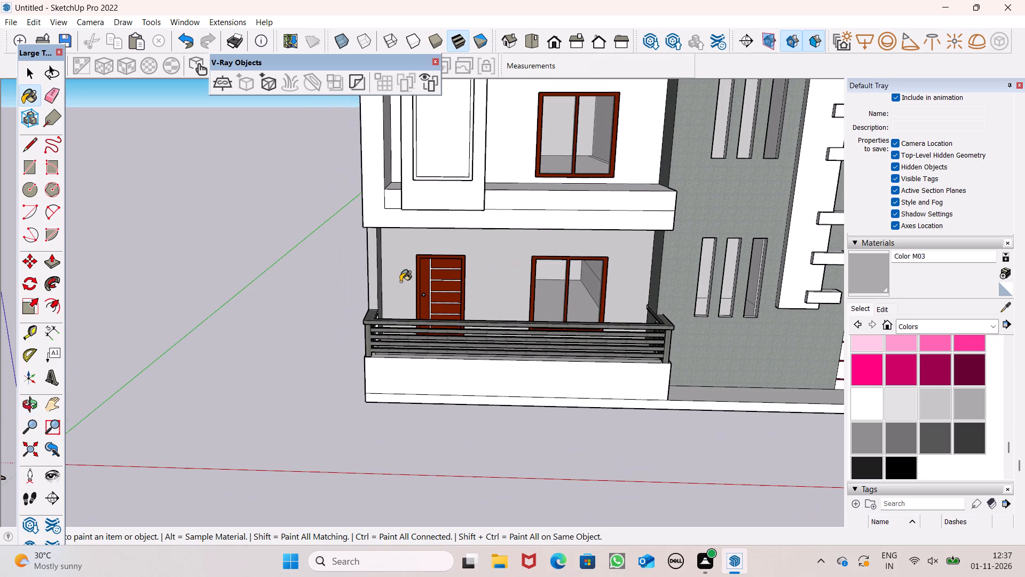
Paint the ground-floor balcony's back wall and the end pillar's faces near the door with Color M02.
click(934, 407)
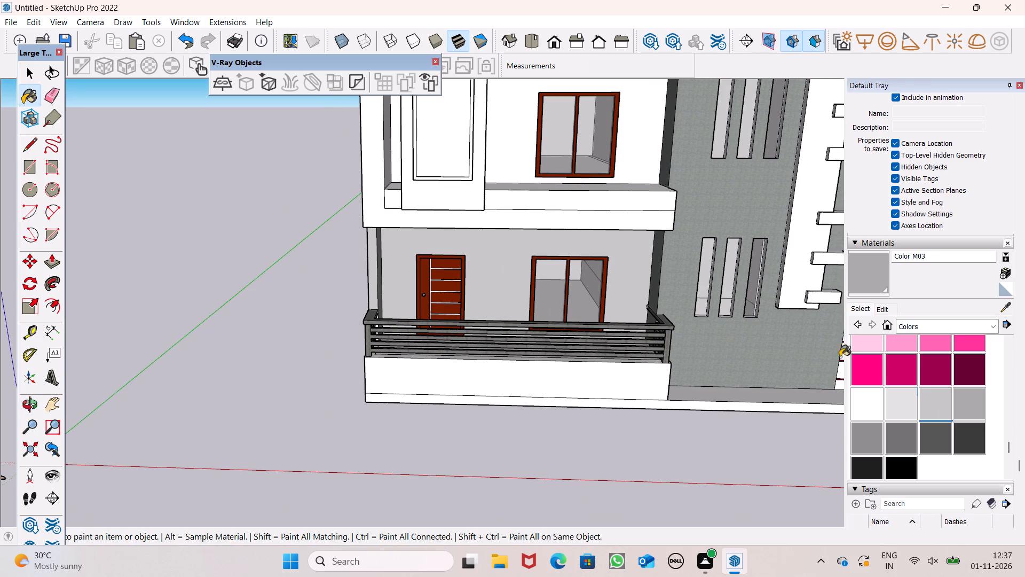
scroll(470, 300, up, 8)
click(436, 201)
click(471, 174)
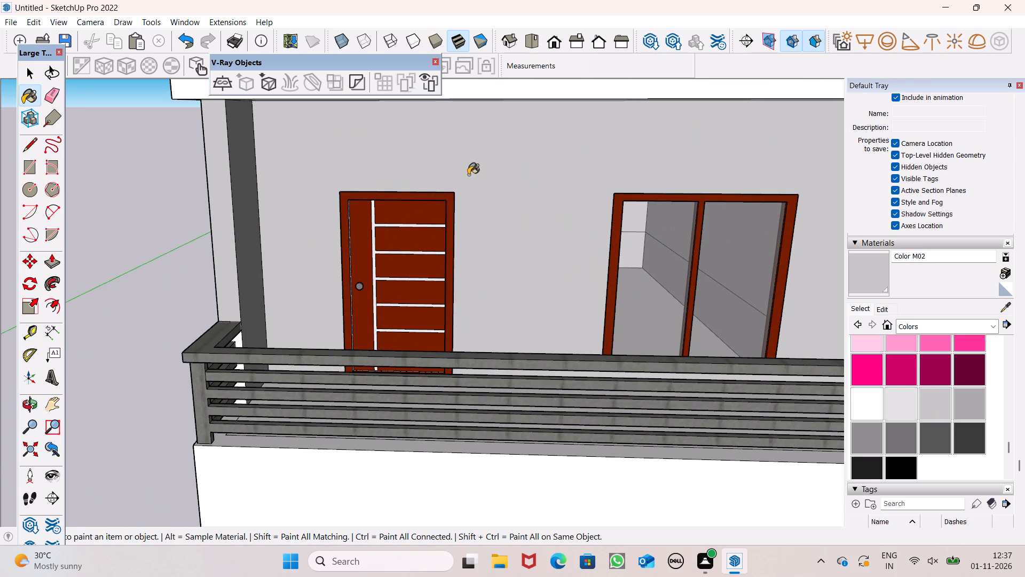
click(222, 205)
click(245, 201)
Paint the upper balcony's back wall around the window with Color M02.
scroll(286, 234, down, 6)
middle_drag(277, 254, 198, 266)
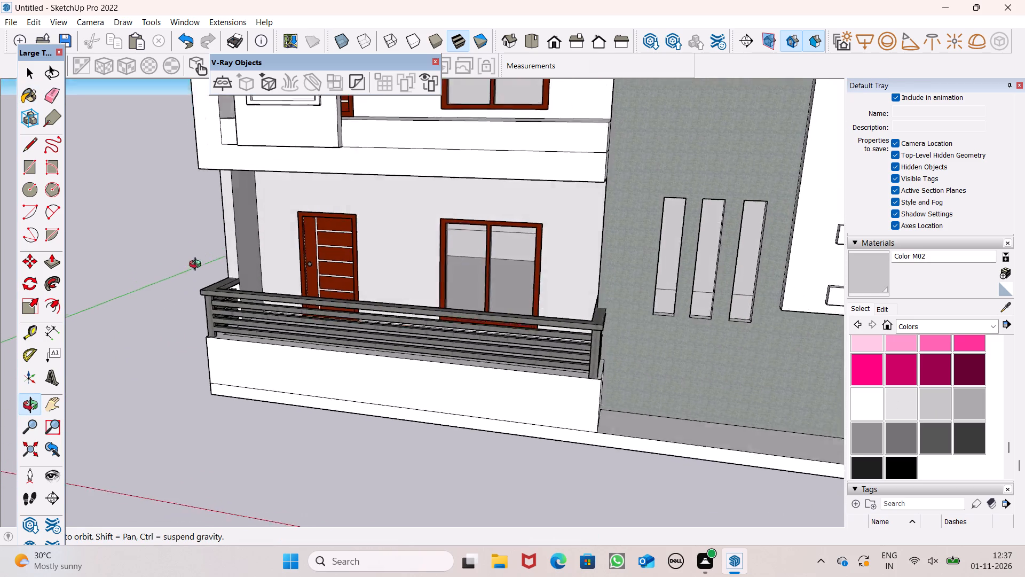
middle_drag(198, 266, 270, 309)
scroll(294, 310, down, 5)
scroll(337, 299, down, 5)
scroll(359, 238, up, 3)
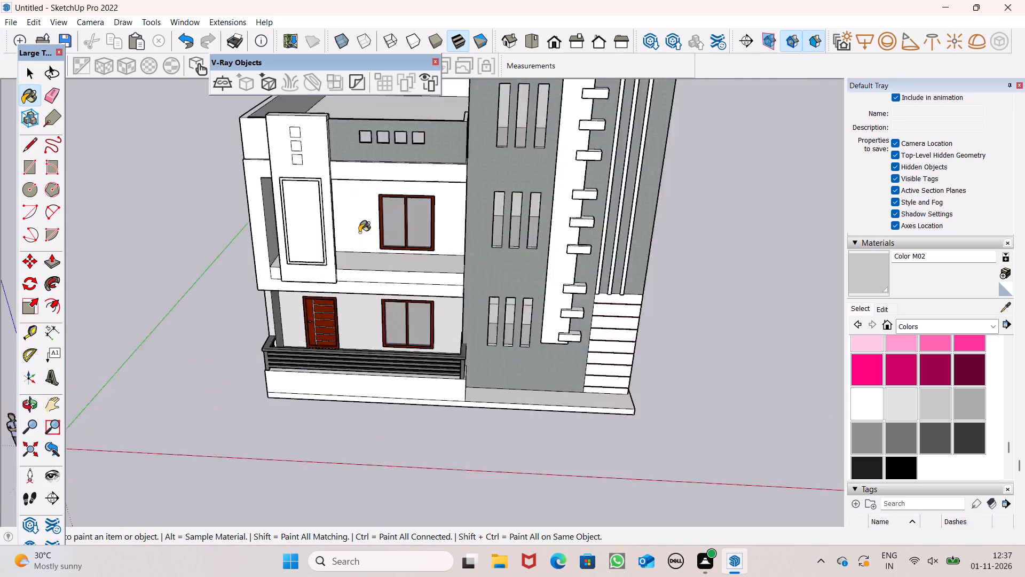
scroll(359, 232, up, 4)
click(357, 204)
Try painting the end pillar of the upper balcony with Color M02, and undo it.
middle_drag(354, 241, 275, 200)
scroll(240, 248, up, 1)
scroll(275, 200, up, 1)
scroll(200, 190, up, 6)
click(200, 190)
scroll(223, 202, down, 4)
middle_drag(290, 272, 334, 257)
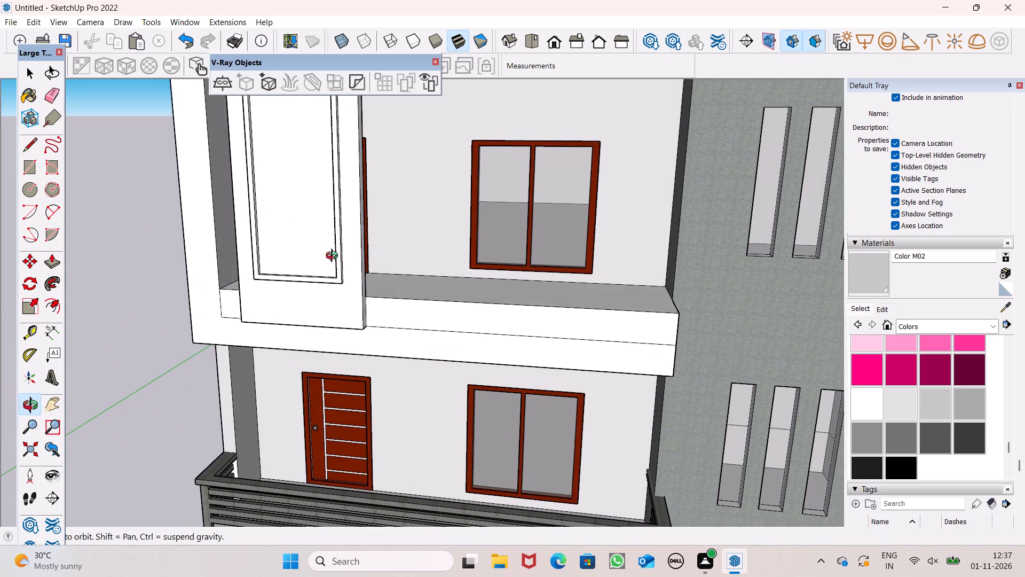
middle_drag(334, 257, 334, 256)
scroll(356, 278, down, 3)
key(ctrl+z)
Examine the repainted balcony walls and the whole front facade from a distance.
scroll(399, 354, down, 3)
middle_drag(432, 355, 433, 356)
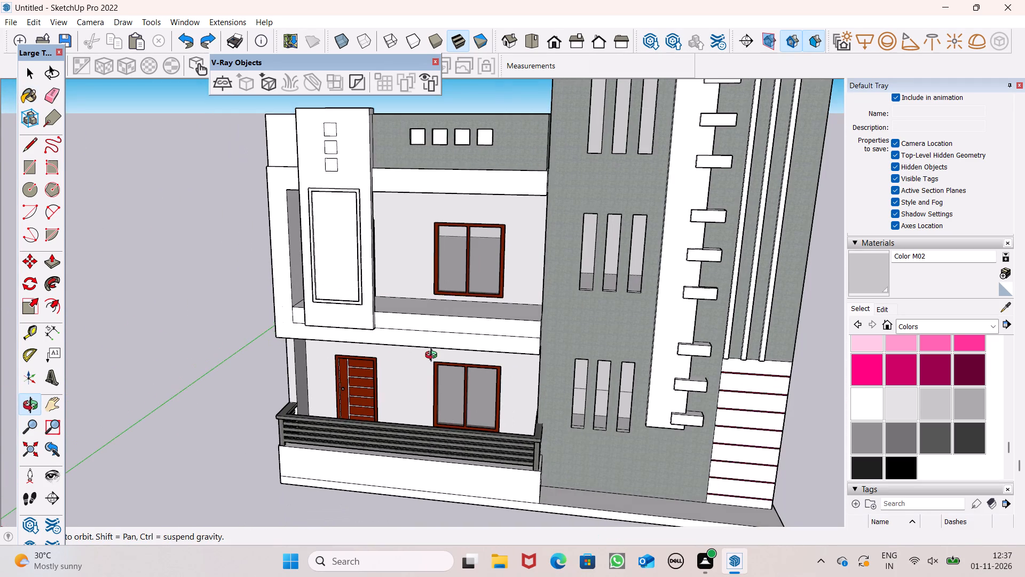
middle_drag(433, 356, 453, 334)
scroll(438, 161, down, 4)
middle_click(488, 247)
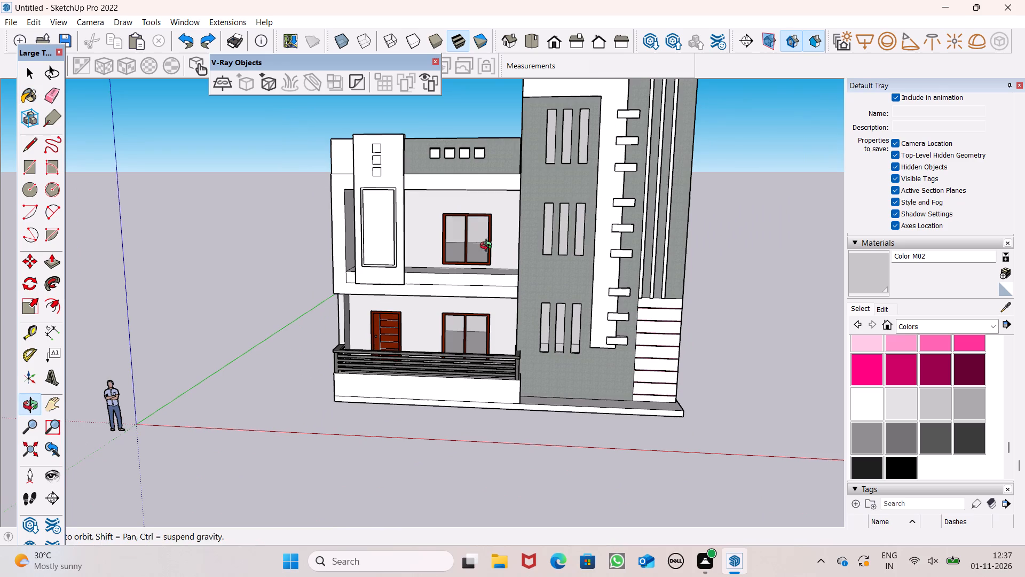
scroll(488, 247, up, 1)
scroll(271, 315, down, 6)
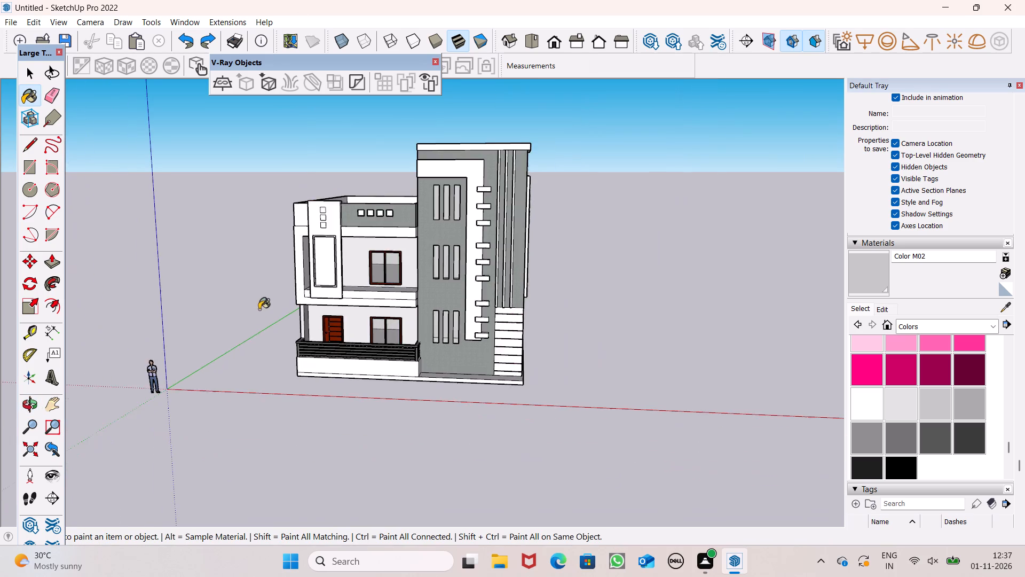
Examine the balcony facade, the tower and the garage-side facade from several angles.
middle_drag(242, 336, 470, 337)
scroll(471, 316, up, 6)
scroll(439, 258, up, 4)
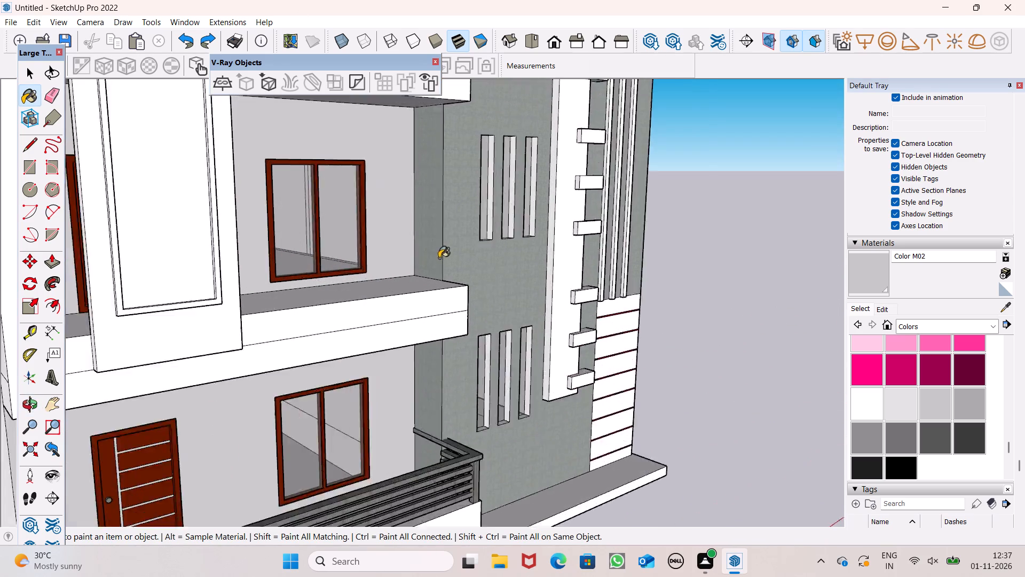
scroll(439, 258, up, 4)
middle_drag(475, 318, 398, 316)
scroll(403, 327, up, 1)
scroll(389, 246, down, 10)
middle_drag(424, 314, 336, 350)
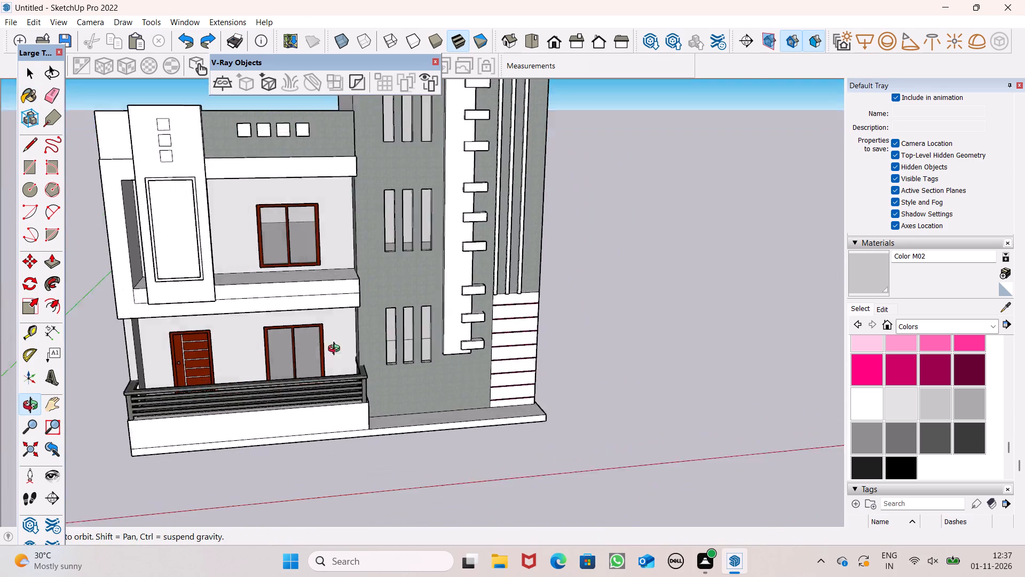
middle_drag(336, 350, 0, 364)
middle_drag(493, 362, 263, 342)
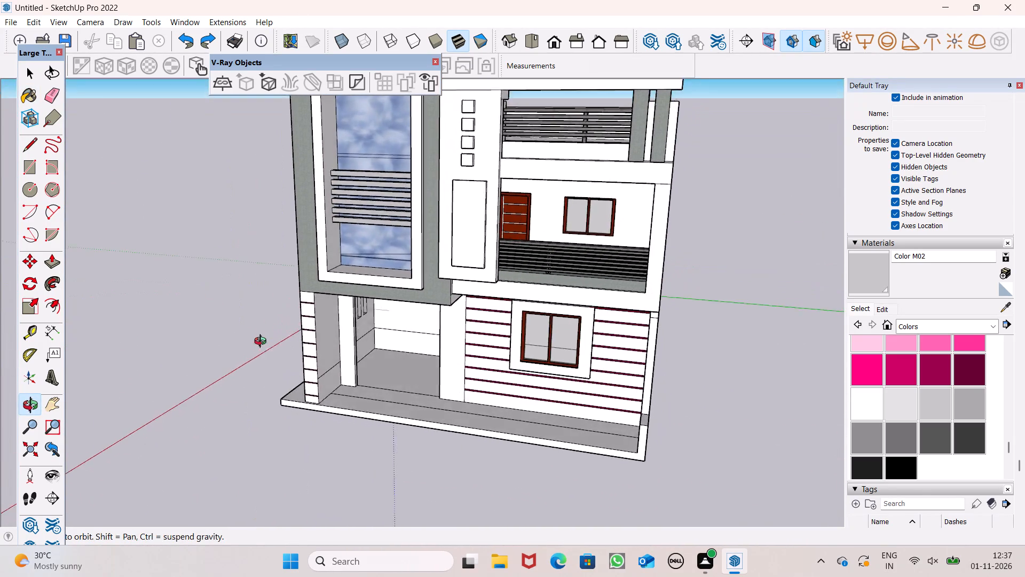
middle_drag(263, 342, 273, 326)
middle_drag(715, 247, 733, 217)
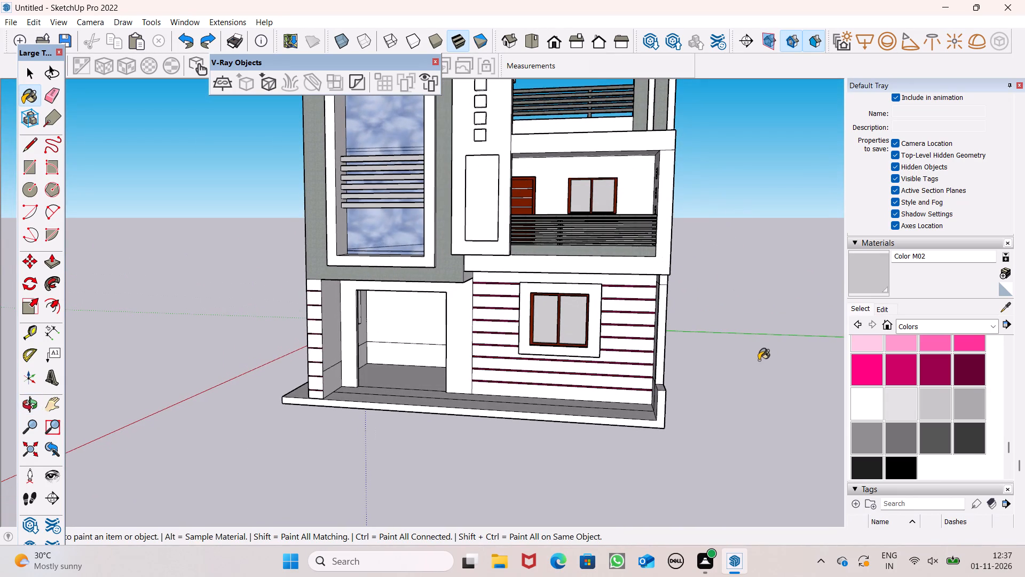
Paint the back wall of the railed balcony above the ground-floor window with Color M02.
scroll(701, 253, up, 5)
click(598, 133)
Erase the seam line where the beam above that balcony meets the corner pillar.
scroll(618, 269, down, 5)
middle_drag(615, 294, 752, 326)
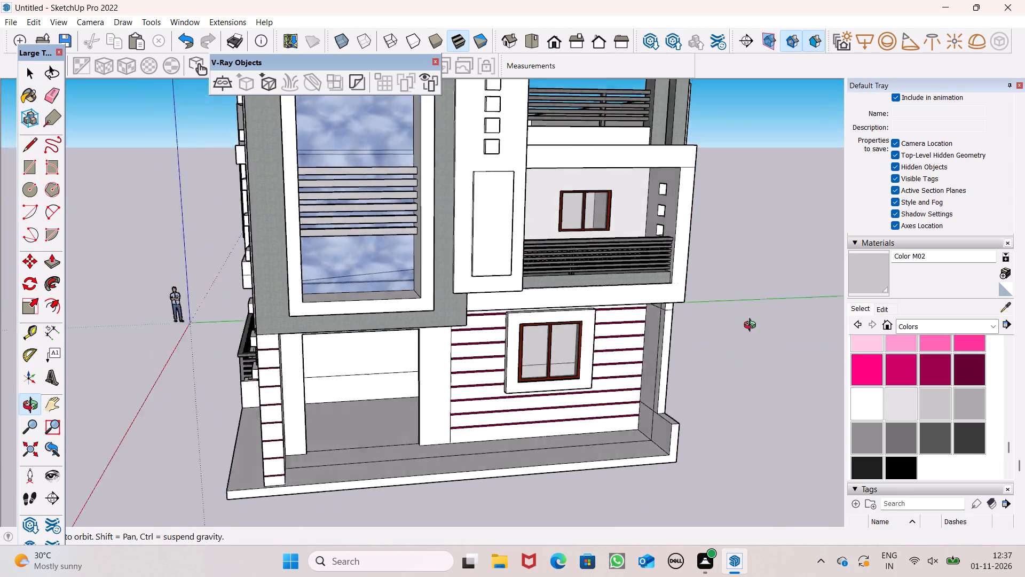
middle_drag(752, 326, 664, 346)
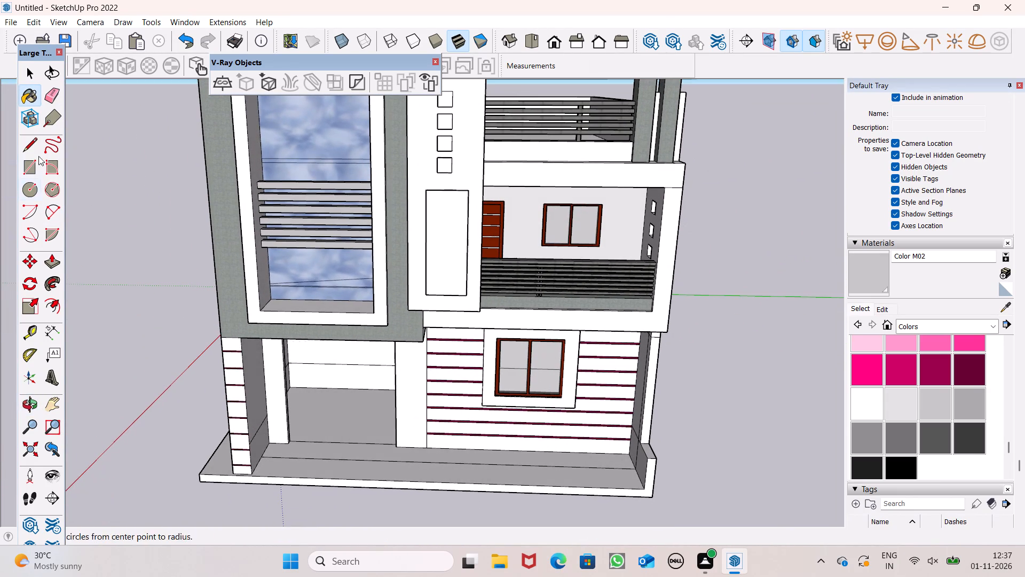
click(54, 103)
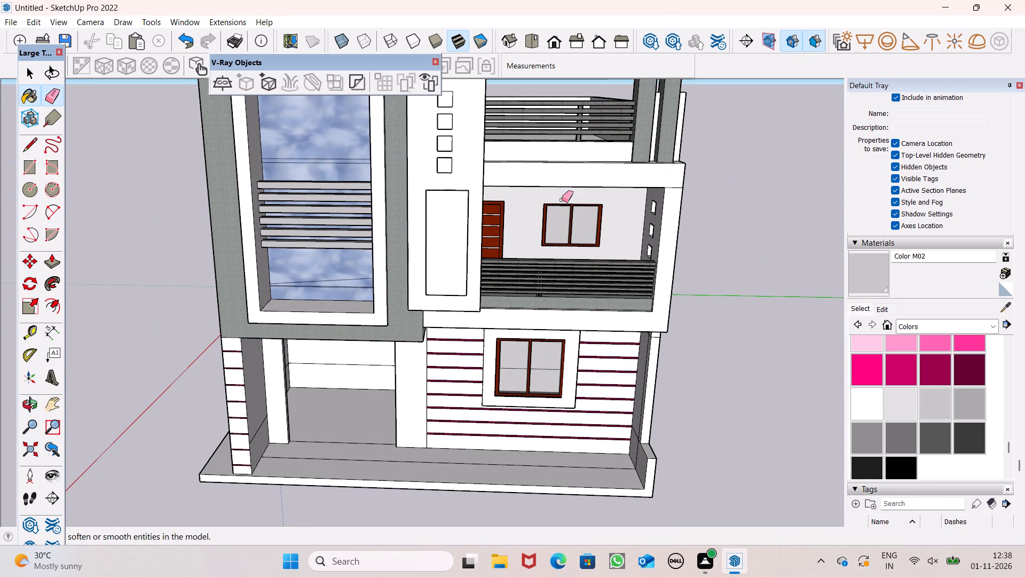
scroll(668, 229, up, 4)
drag(655, 154, 655, 162)
scroll(644, 191, down, 6)
Pick 0057_DarkKhaki from the Colors-Named collection and paint the front of the terrace parapet below the top railing.
middle_drag(632, 255, 590, 286)
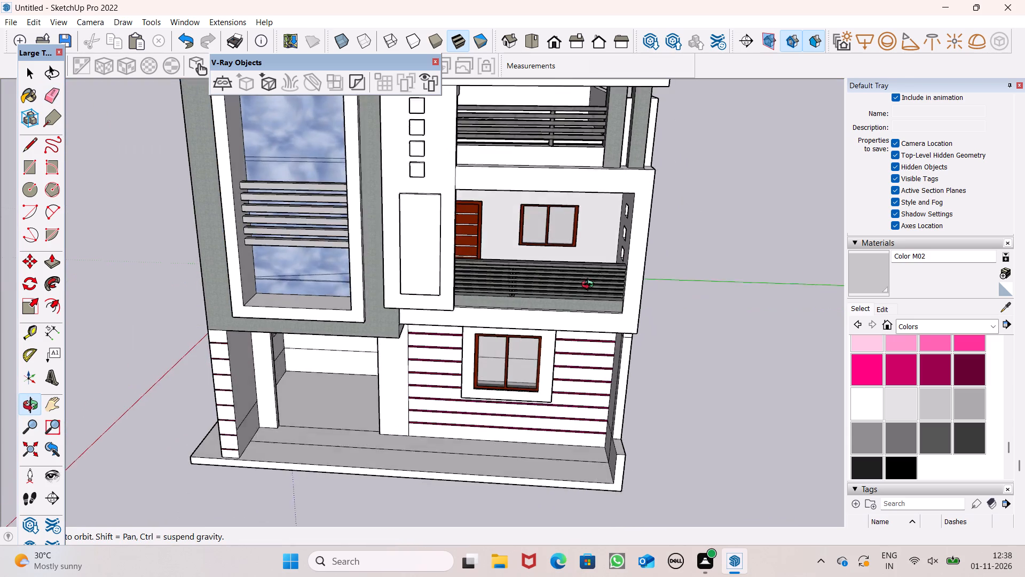
middle_drag(590, 286, 711, 272)
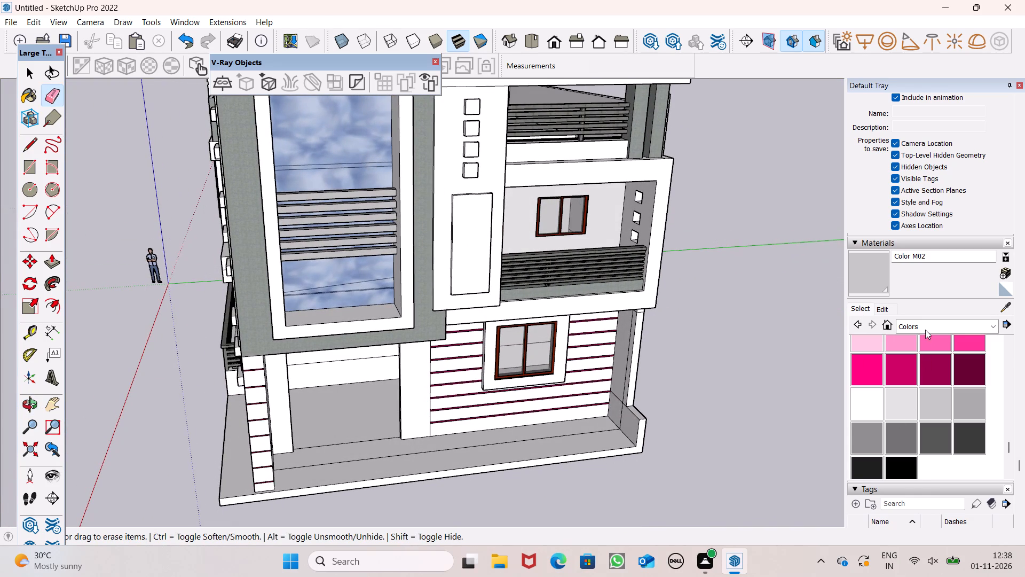
click(925, 324)
click(942, 383)
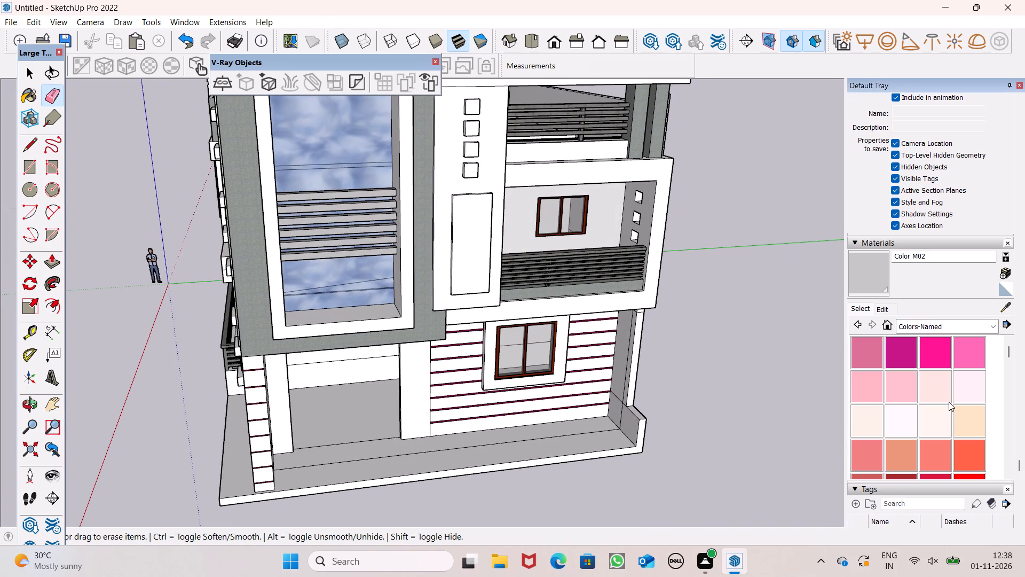
scroll(949, 402, down, 4)
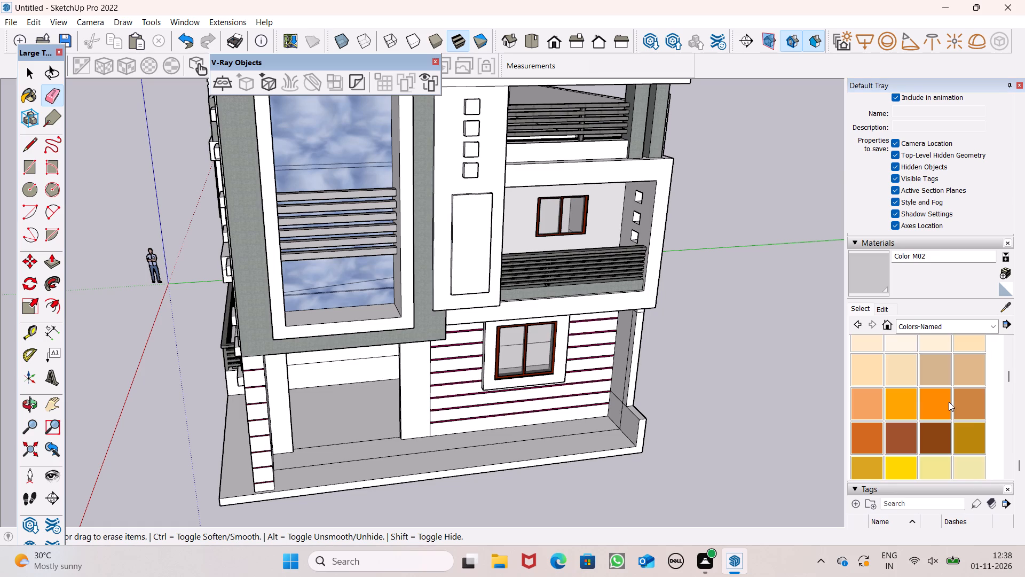
scroll(947, 389, down, 1)
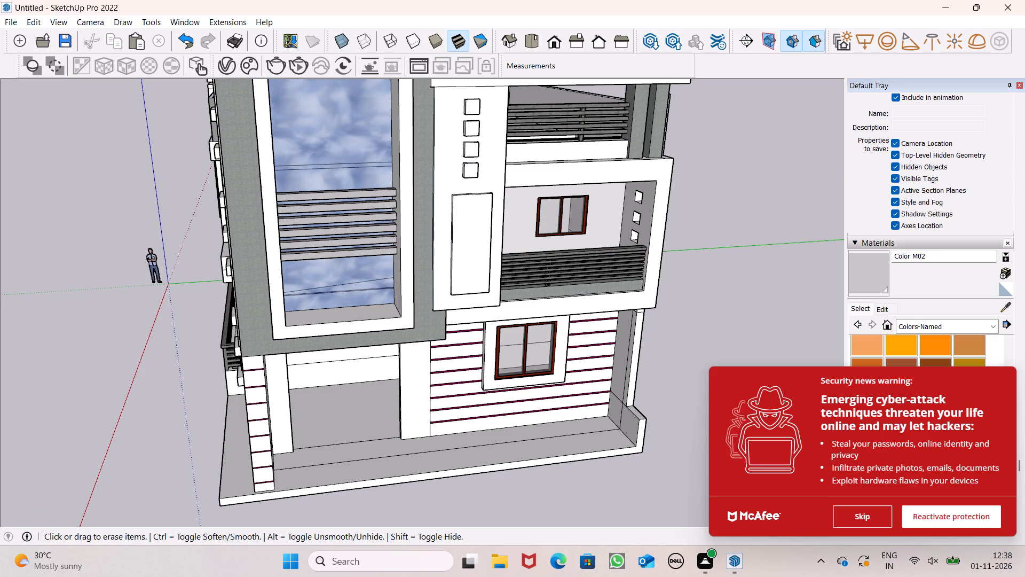
click(863, 514)
scroll(936, 424, down, 2)
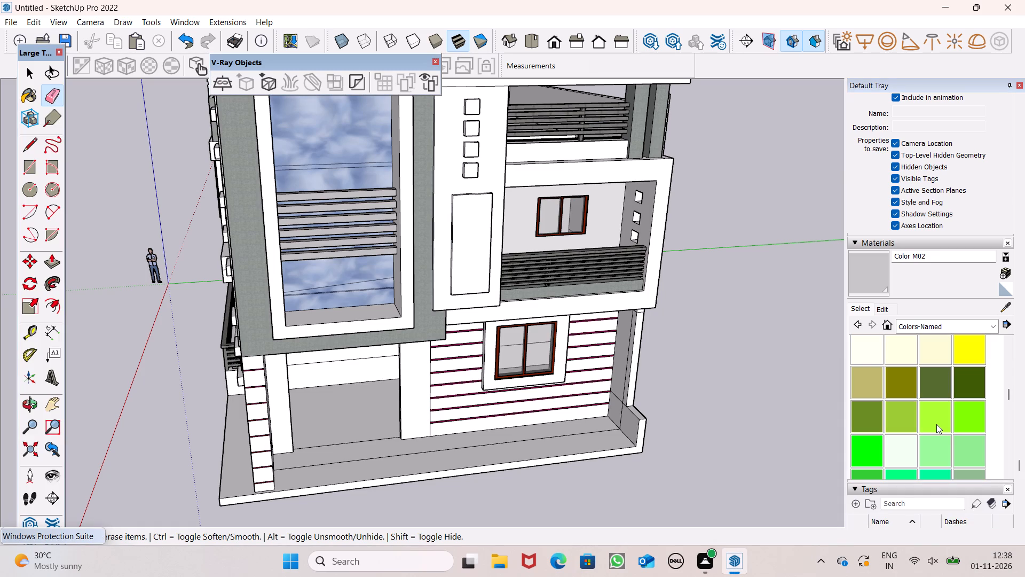
click(874, 382)
scroll(485, 399, down, 2)
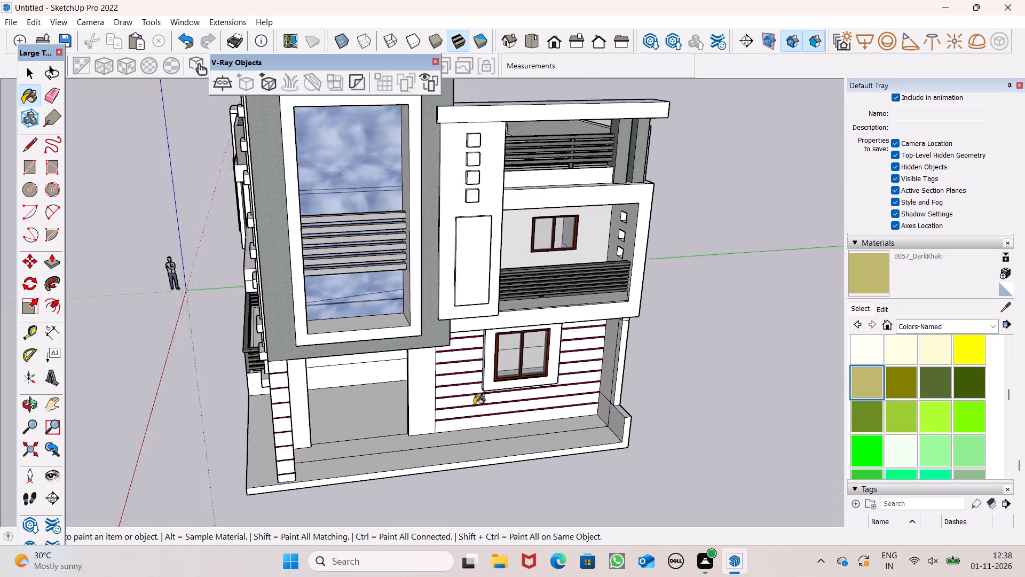
scroll(474, 405, down, 1)
scroll(546, 209, up, 7)
scroll(586, 320, up, 1)
click(533, 232)
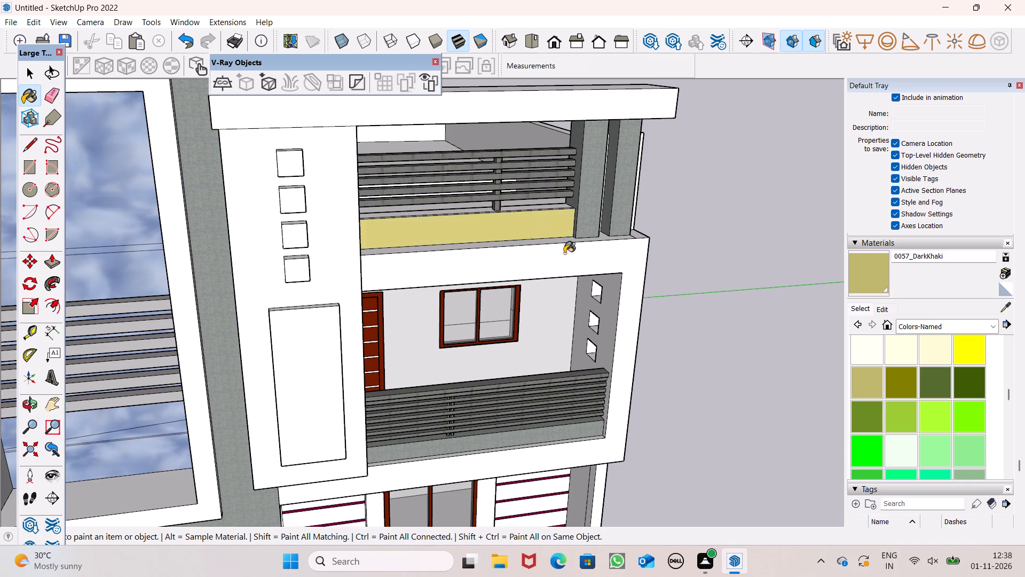
Paint the raised block beside the twin terrace pillars and the adjoining side parapet with 0057_DarkKhaki.
middle_drag(564, 254, 289, 259)
scroll(289, 259, up, 1)
scroll(517, 194, up, 5)
click(454, 209)
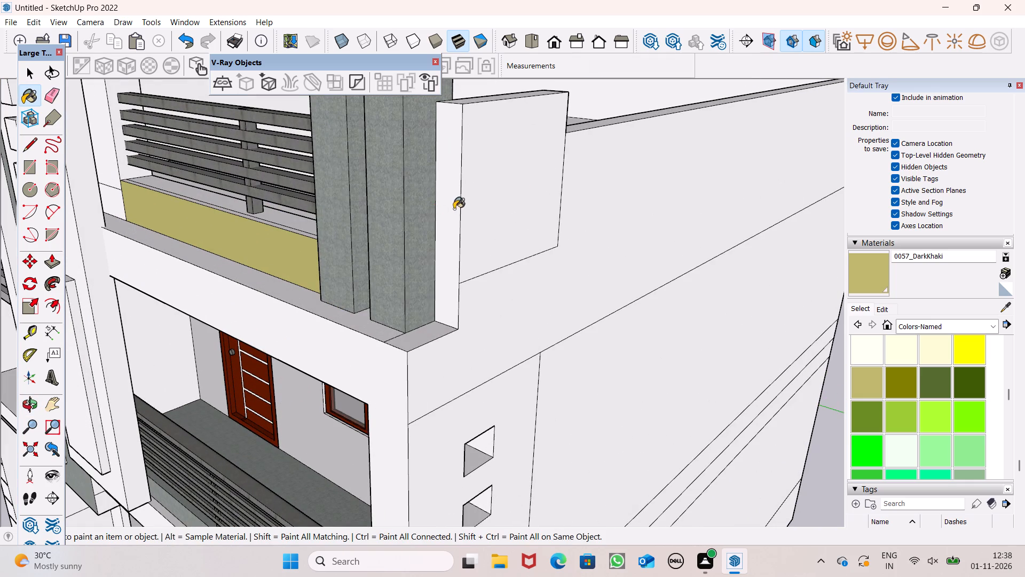
click(494, 198)
scroll(476, 213, down, 5)
middle_drag(108, 365, 97, 423)
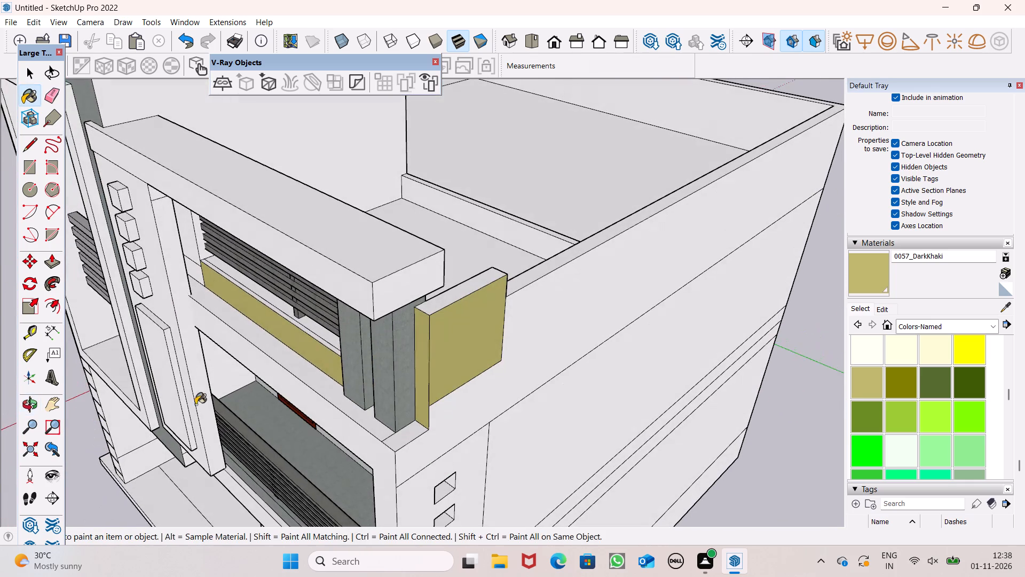
click(472, 286)
drag(603, 314, 595, 310)
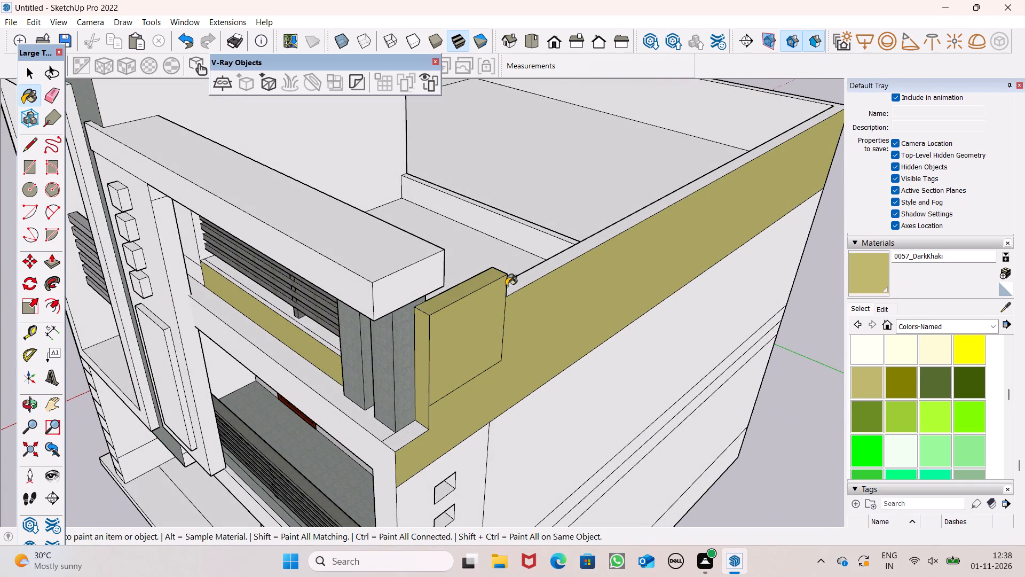
click(529, 281)
Paint the terrace parapet's top surfaces and the wall faces at its inner end, beside the feature panel, with 0057_DarkKhaki.
scroll(490, 265, down, 5)
middle_drag(283, 338, 414, 298)
scroll(414, 258, up, 10)
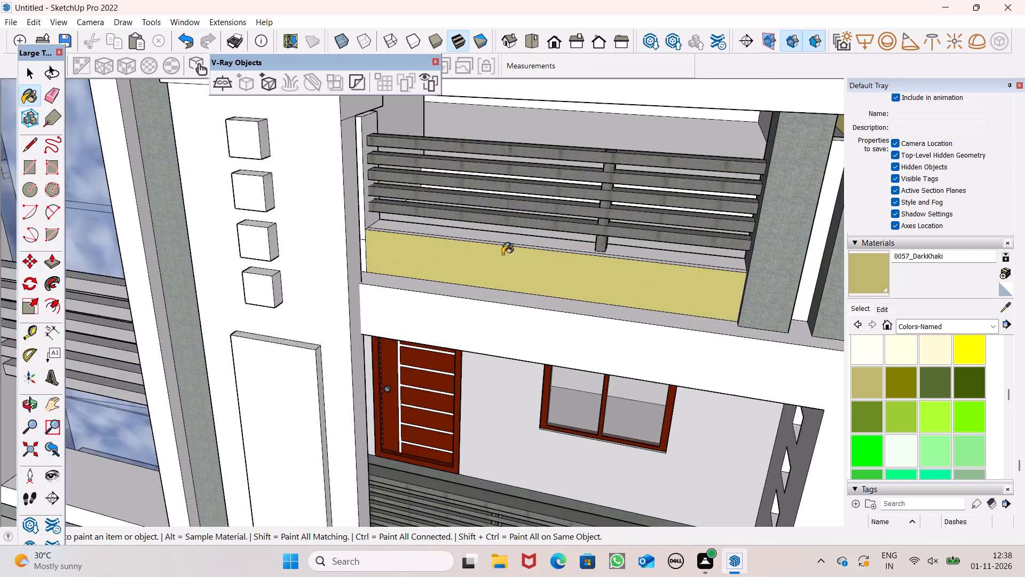
scroll(502, 254, up, 5)
click(480, 221)
click(466, 232)
middle_drag(468, 262, 436, 279)
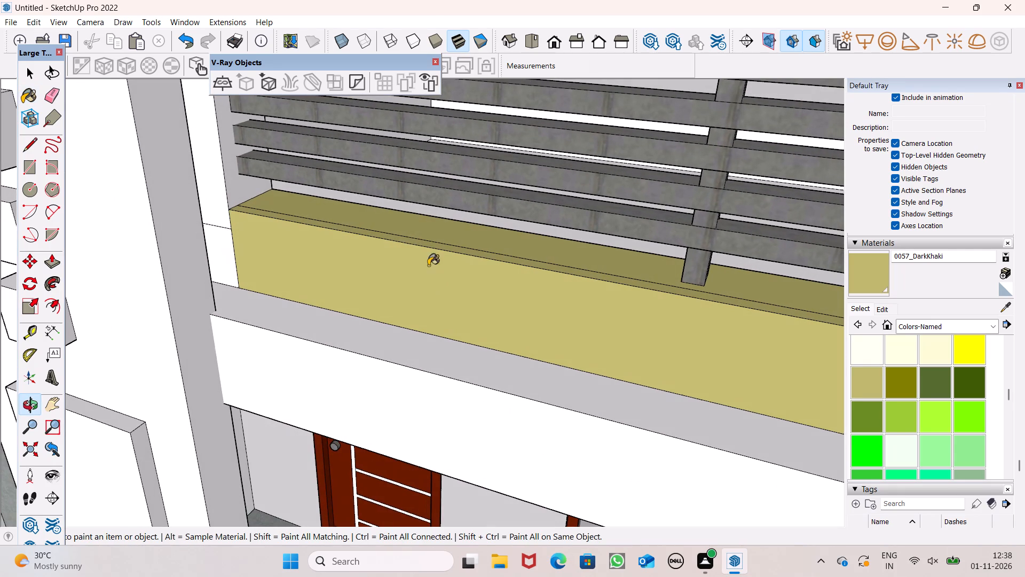
click(225, 185)
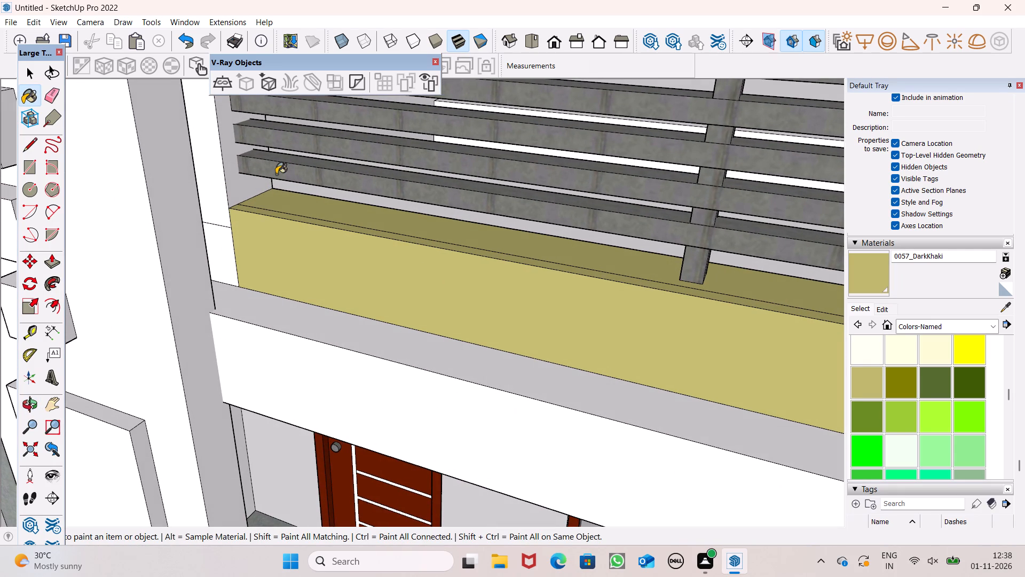
click(211, 203)
drag(211, 228, 214, 237)
scroll(328, 221, down, 7)
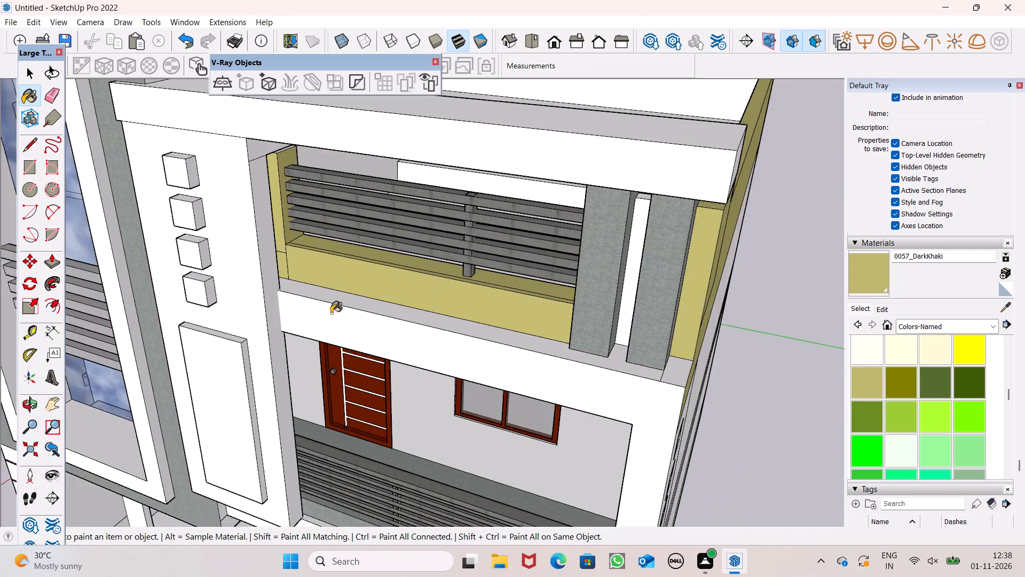
Paint the ground-floor wall's top planks above the window and the planks between the window and the house corner with 0057_DarkKhaki.
scroll(331, 313, down, 7)
middle_drag(411, 277, 537, 124)
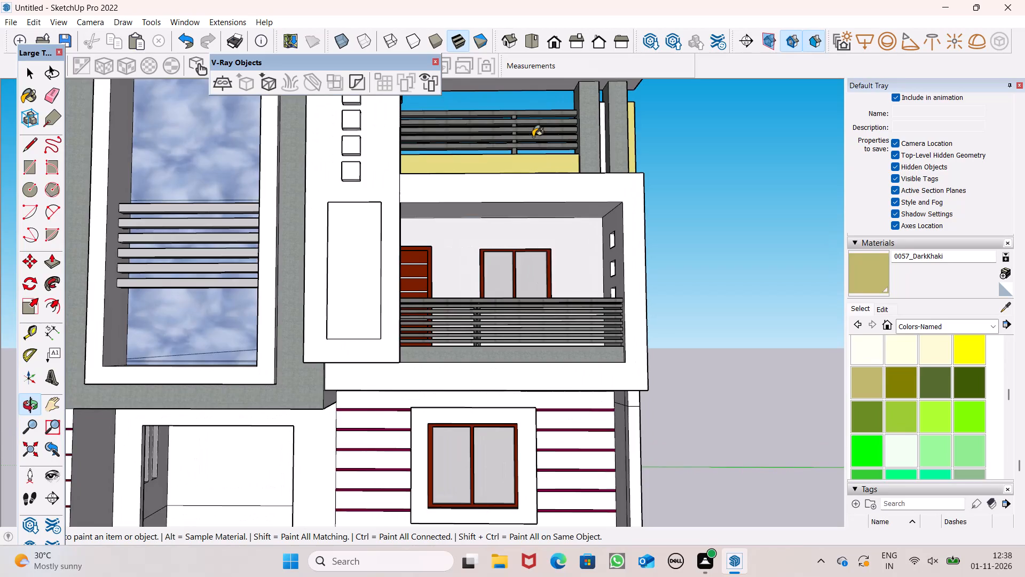
scroll(530, 139, down, 10)
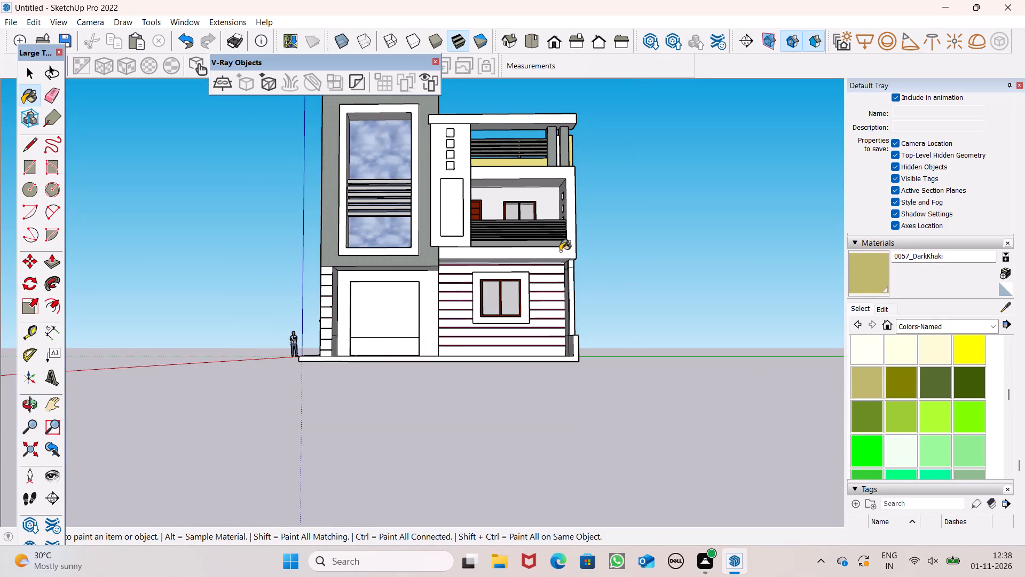
scroll(573, 298, down, 2)
middle_drag(546, 331, 542, 401)
scroll(509, 328, up, 8)
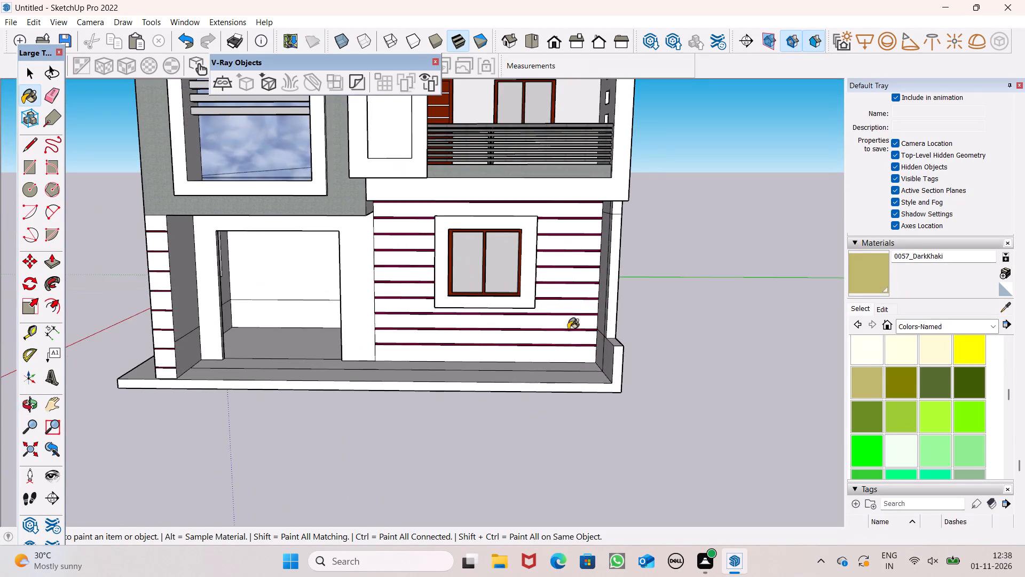
scroll(575, 230, up, 7)
click(579, 205)
middle_drag(586, 275, 585, 220)
scroll(571, 162, up, 4)
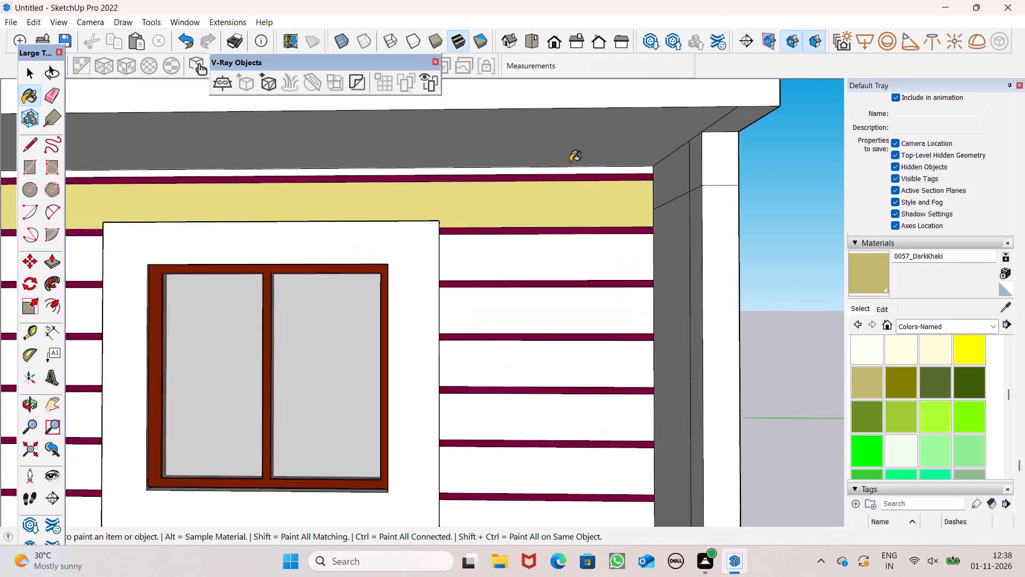
scroll(570, 162, up, 2)
click(570, 169)
click(595, 253)
drag(601, 308, 601, 332)
click(602, 375)
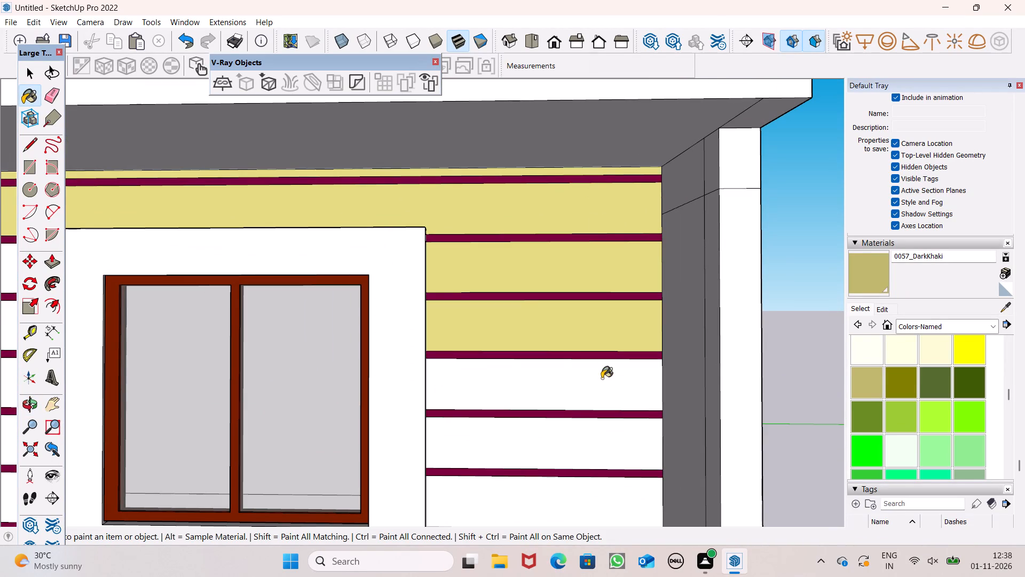
scroll(595, 206, down, 6)
scroll(605, 371, up, 3)
click(593, 337)
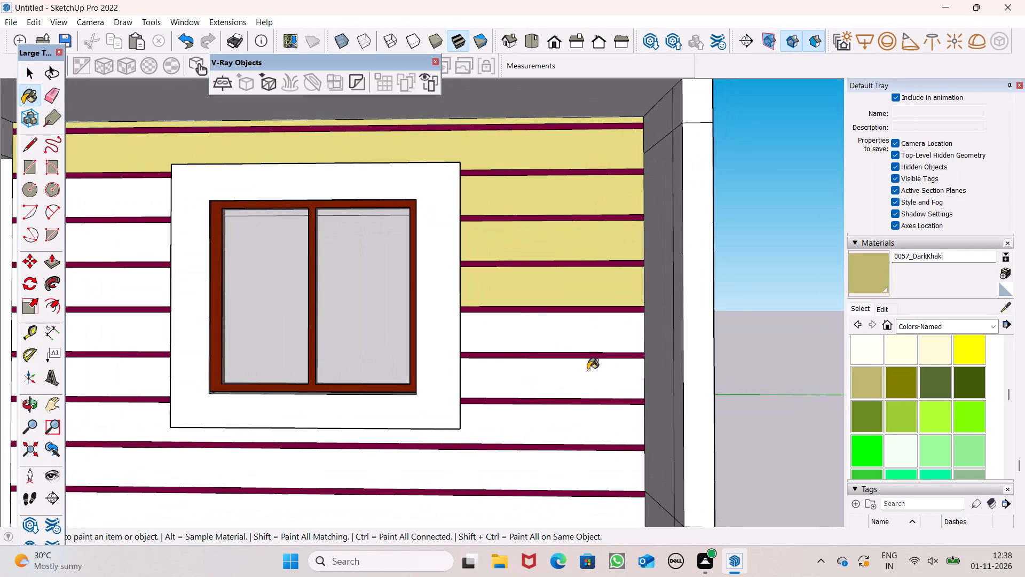
click(588, 370)
Paint the full-width planks below the ground-floor window with 0057_DarkKhaki.
scroll(575, 272, down, 7)
scroll(592, 400, up, 6)
click(570, 387)
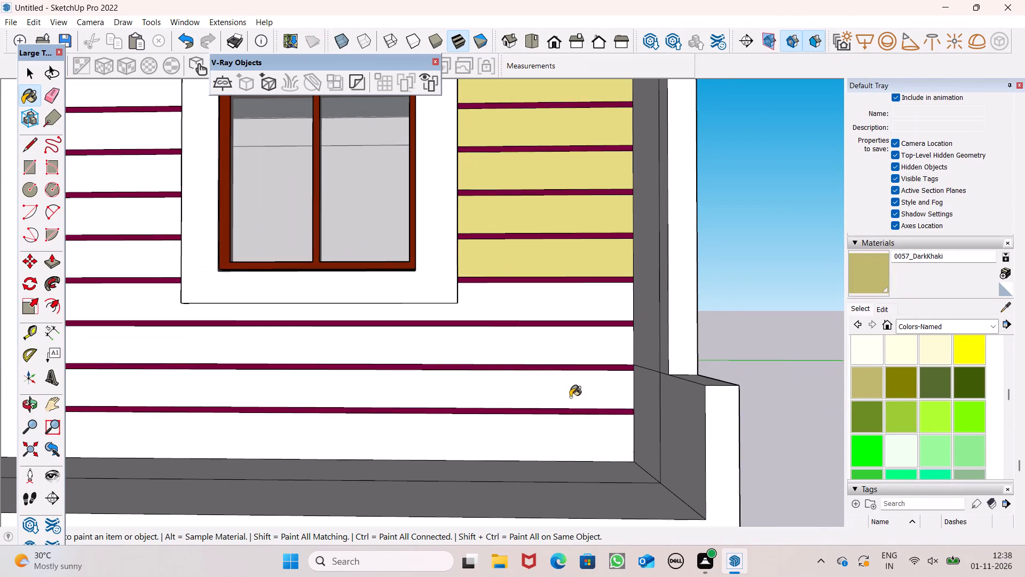
click(574, 432)
scroll(552, 378, up, 2)
click(529, 333)
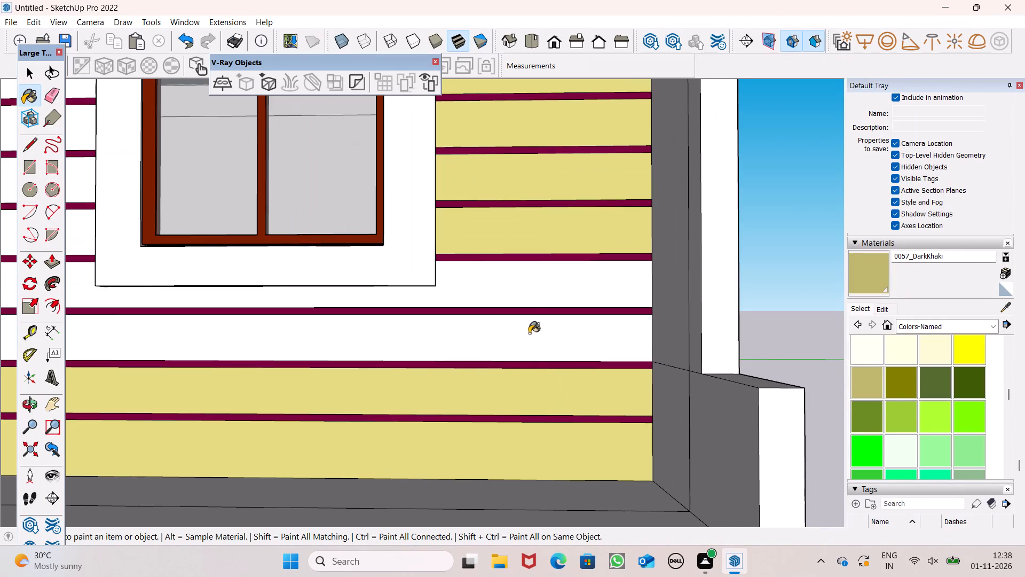
click(541, 277)
Paint the upper planks between the garage opening and the ground-floor window with 0057_DarkKhaki.
scroll(555, 273, down, 7)
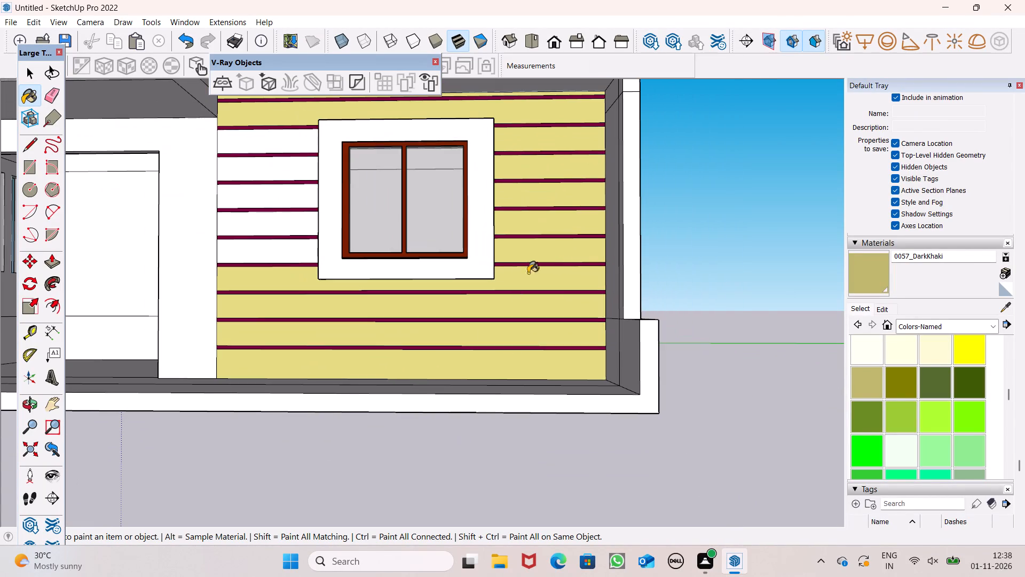
scroll(139, 147, up, 4)
drag(279, 142, 281, 154)
click(300, 197)
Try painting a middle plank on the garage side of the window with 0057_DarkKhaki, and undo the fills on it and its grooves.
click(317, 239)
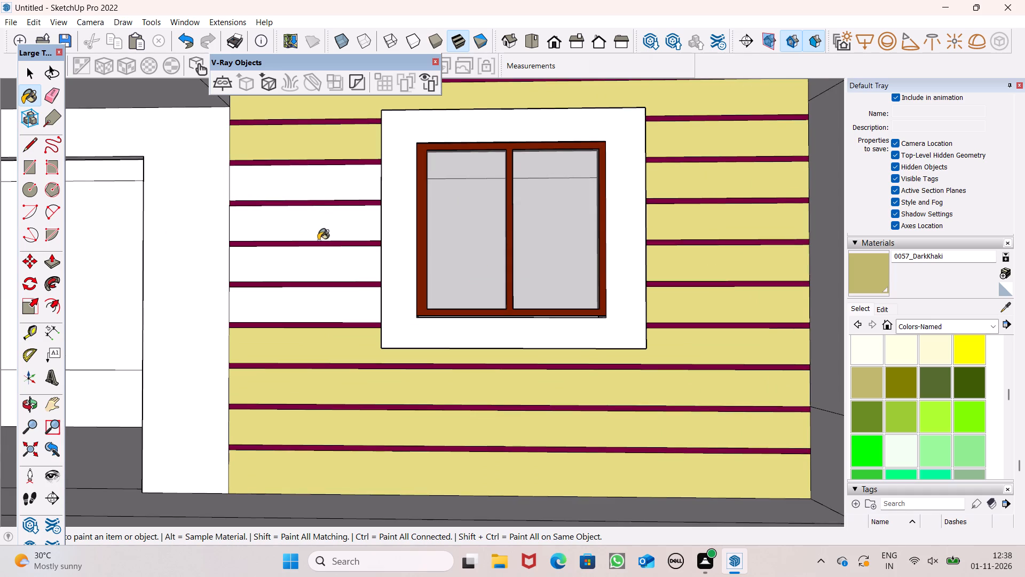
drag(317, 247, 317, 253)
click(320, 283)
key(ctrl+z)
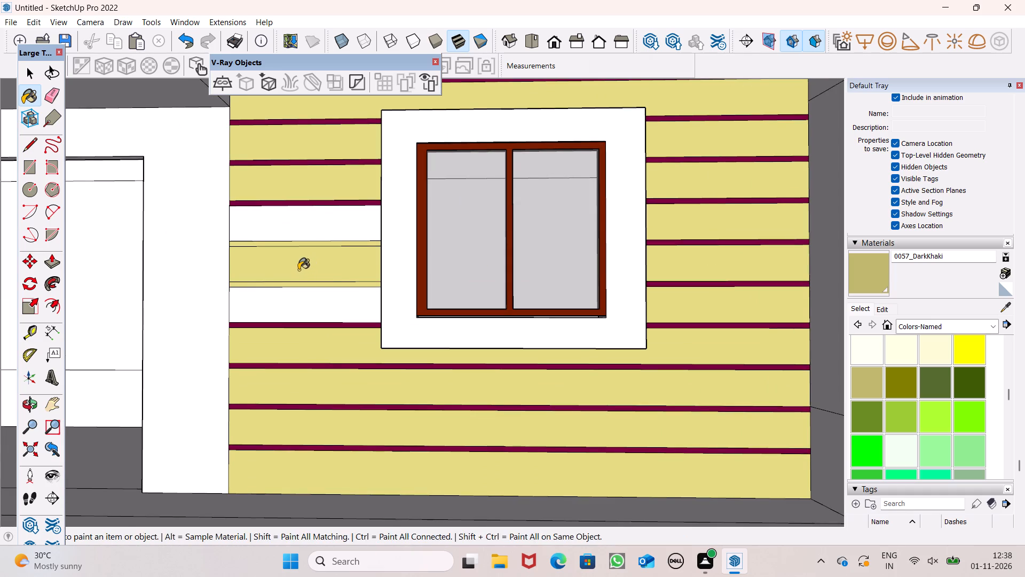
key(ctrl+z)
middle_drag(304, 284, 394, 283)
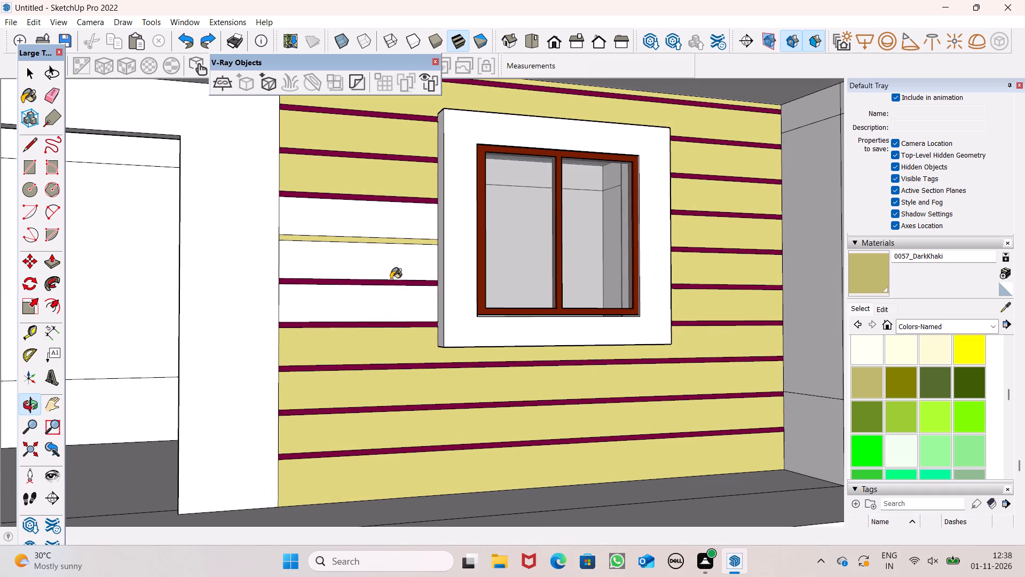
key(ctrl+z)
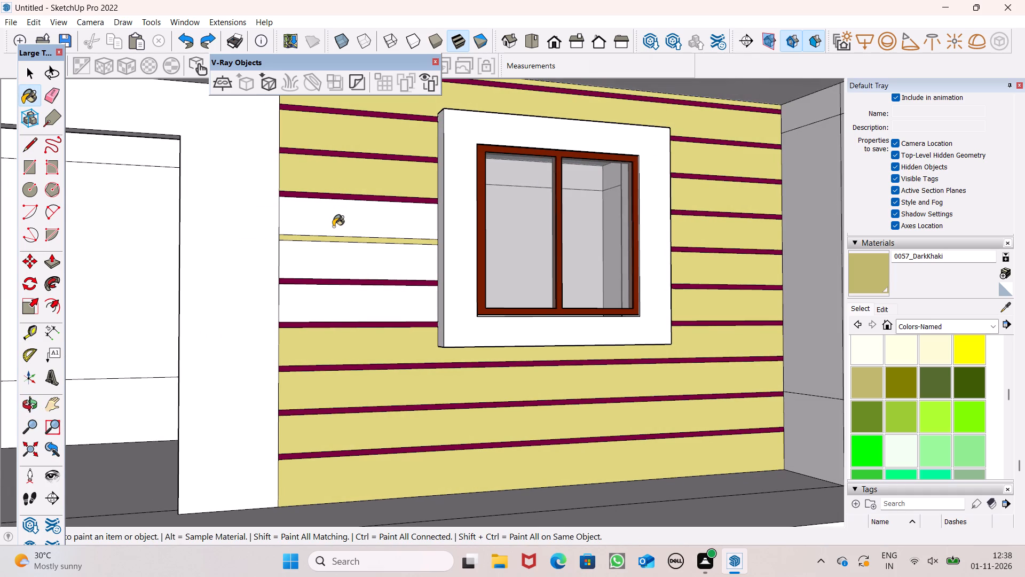
Paint the remaining white planks between the garage opening and the ground-floor window with 0057_DarkKhaki.
scroll(333, 227, up, 1)
click(332, 224)
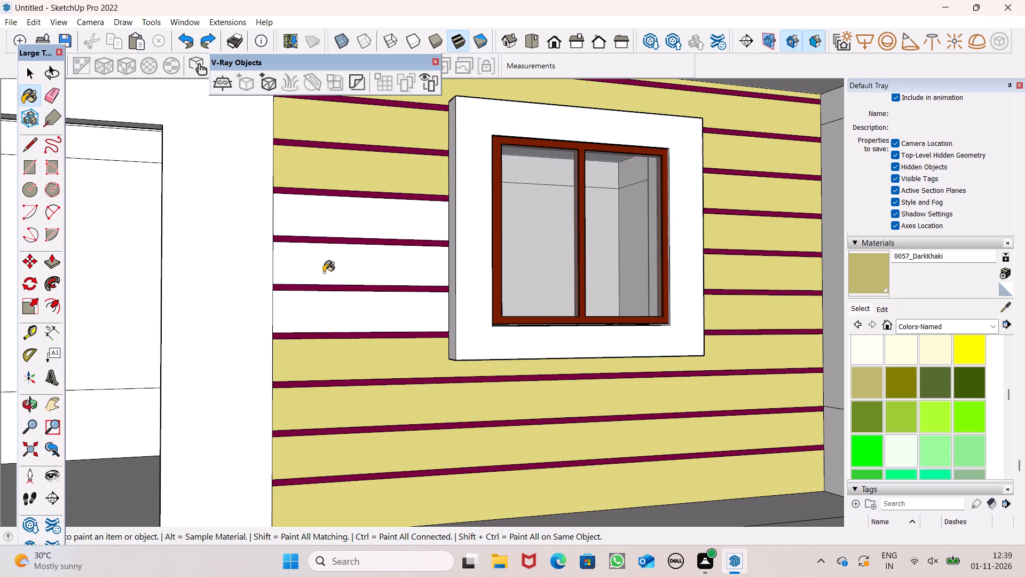
click(324, 272)
click(328, 316)
scroll(333, 257, down, 3)
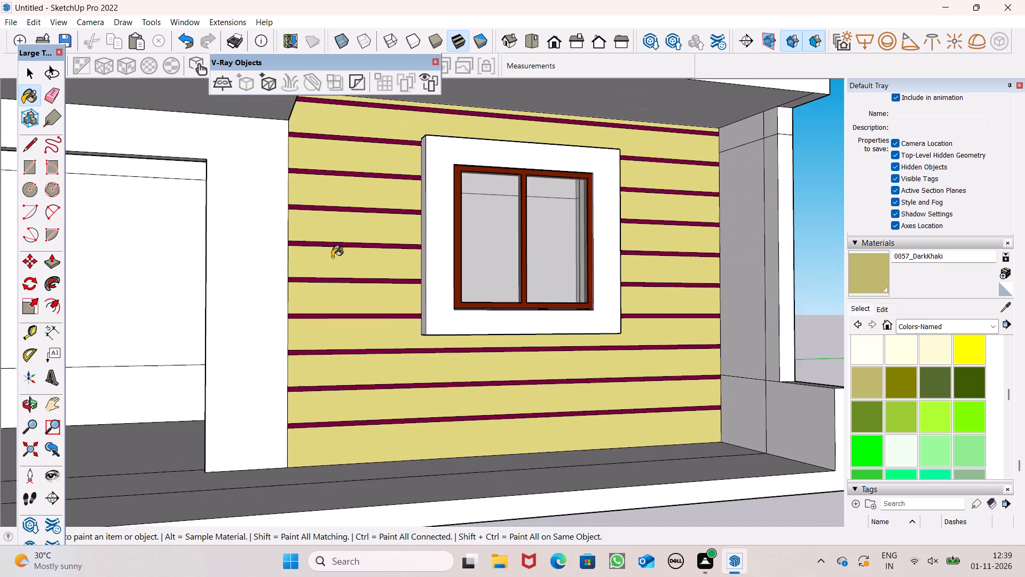
Paint the corner pillar's upper planks with 0057_DarkKhaki: the top four on the wide face and the top five on the narrow face.
middle_drag(301, 273, 385, 316)
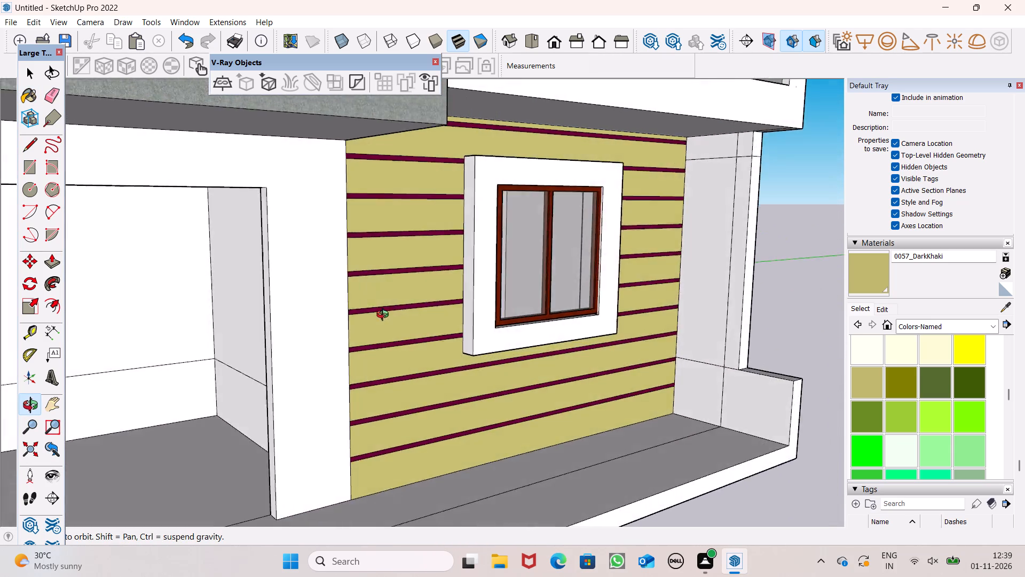
middle_drag(385, 316, 357, 310)
scroll(521, 252, down, 11)
middle_drag(435, 311, 550, 319)
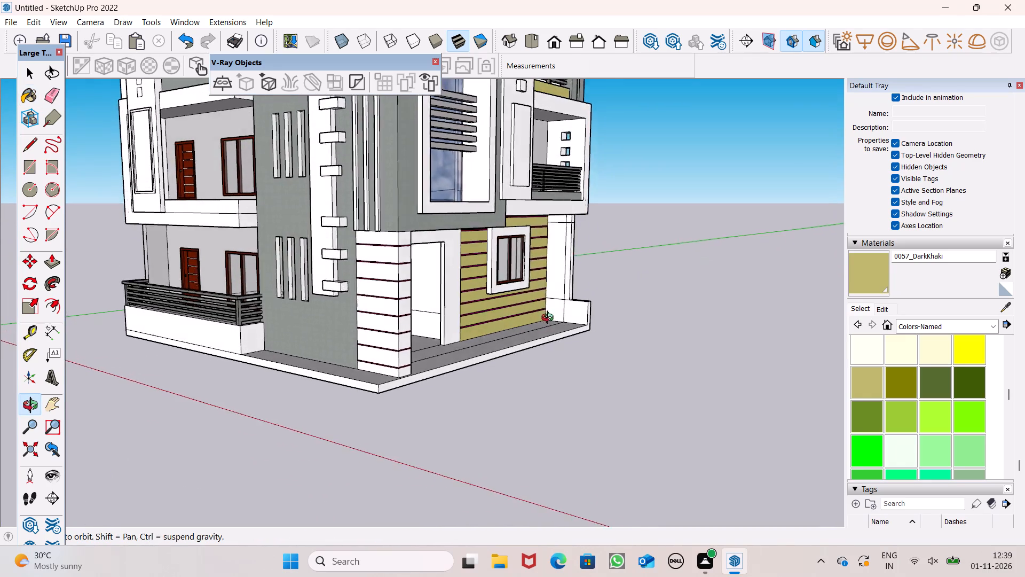
middle_drag(550, 319, 542, 324)
scroll(417, 296, up, 8)
drag(365, 207, 369, 211)
click(408, 227)
click(411, 254)
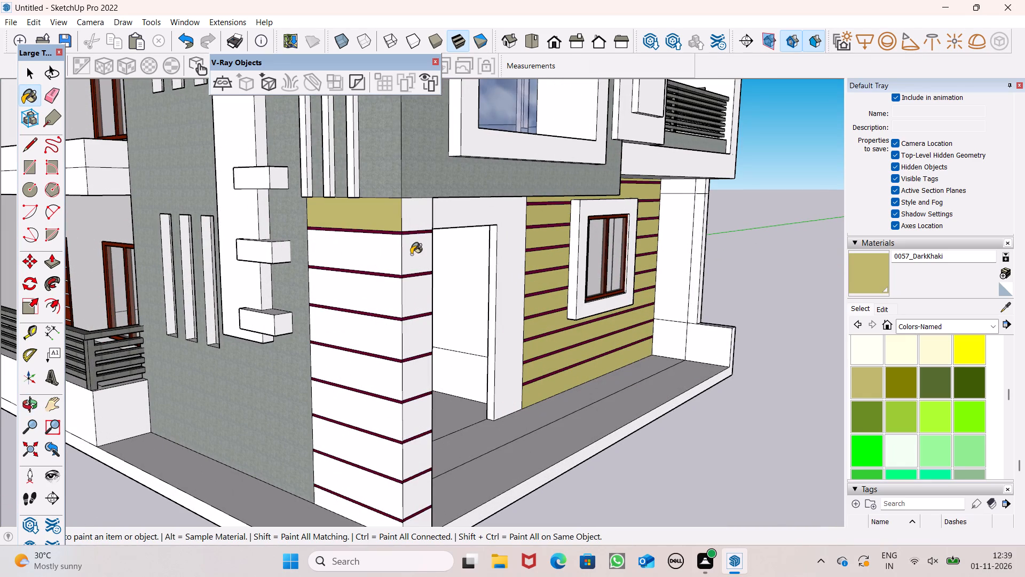
click(378, 246)
click(390, 294)
click(409, 305)
click(371, 342)
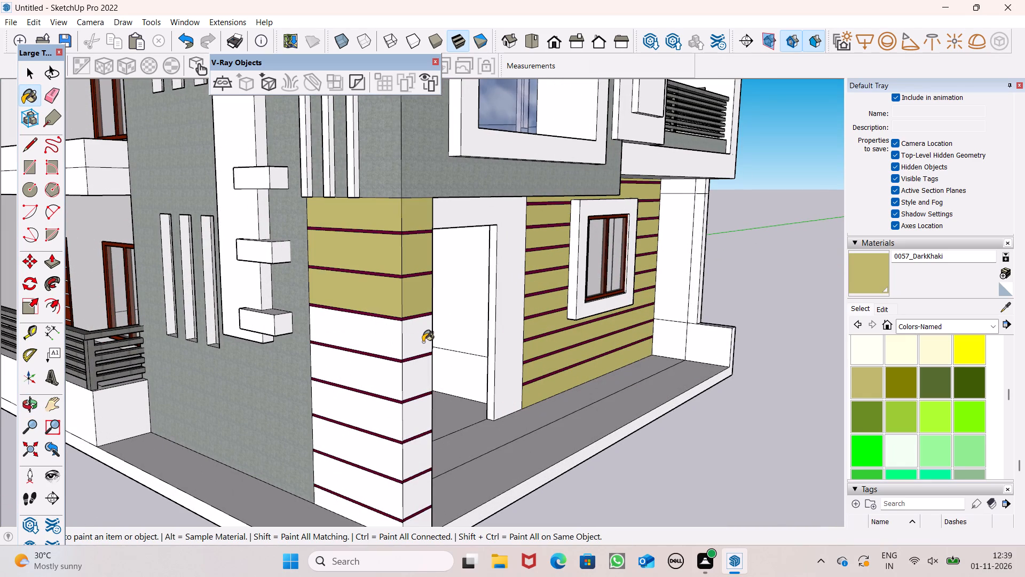
click(418, 342)
scroll(410, 401, up, 1)
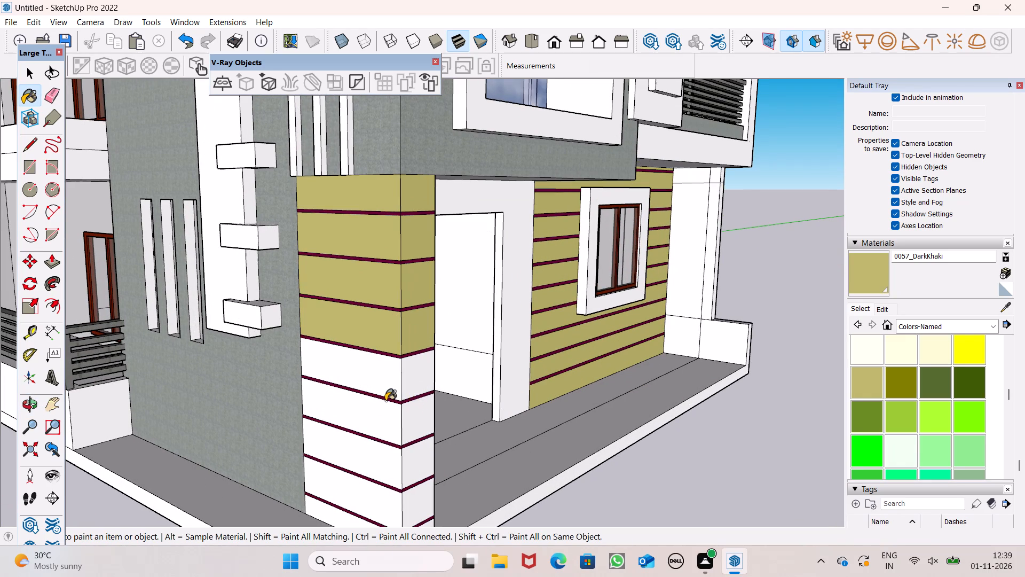
drag(390, 373, 401, 393)
click(410, 383)
Paint the plain wall surrounding the garage opening with 0057_DarkKhaki.
middle_drag(432, 419, 216, 378)
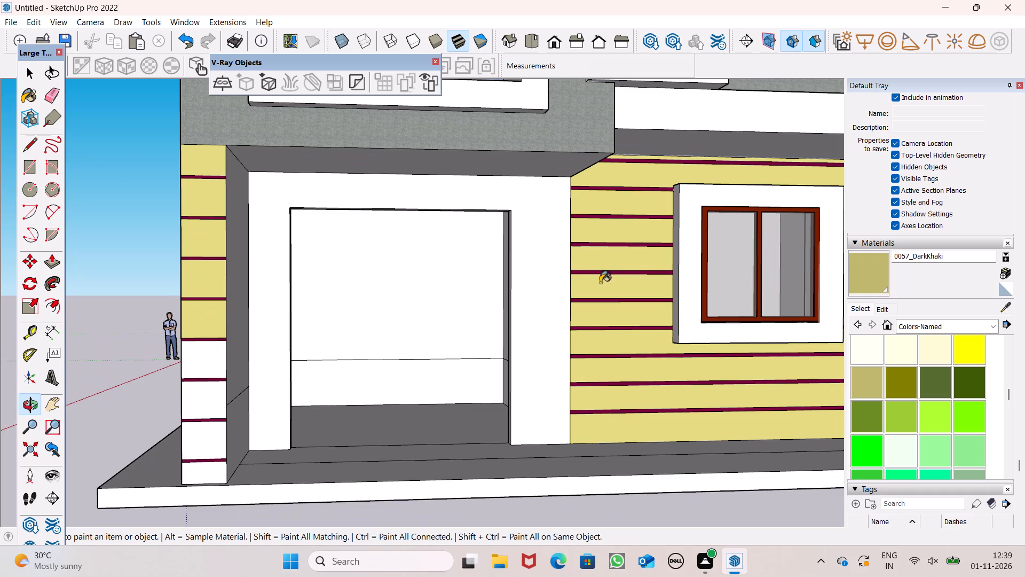
drag(528, 291, 528, 279)
Paint the corner pillar's remaining lower planks on both faces with 0057_DarkKhaki, down to the plinth.
scroll(531, 202, down, 6)
middle_drag(219, 346, 452, 324)
scroll(498, 276, up, 5)
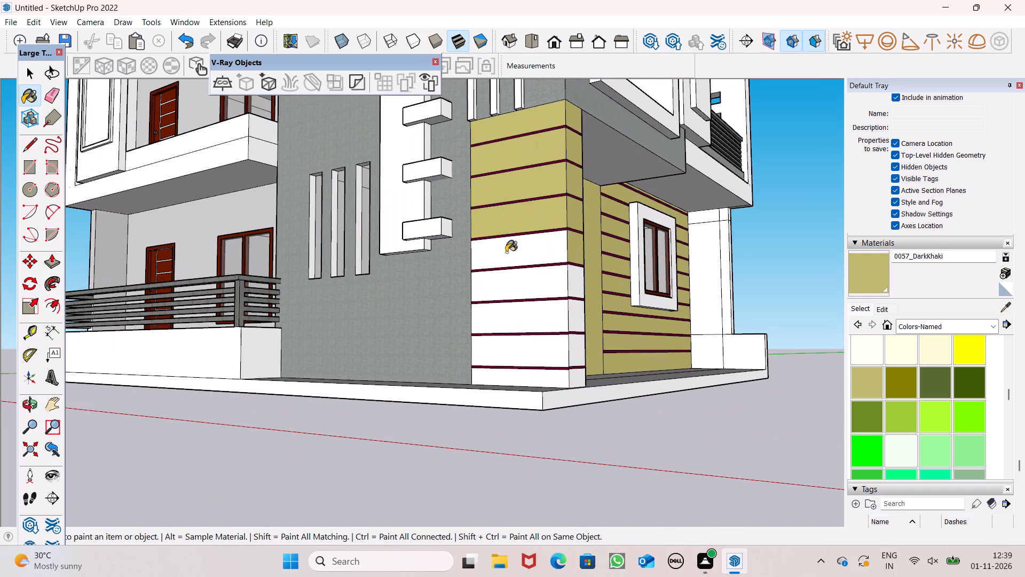
drag(509, 249, 514, 254)
click(534, 279)
click(572, 290)
click(539, 322)
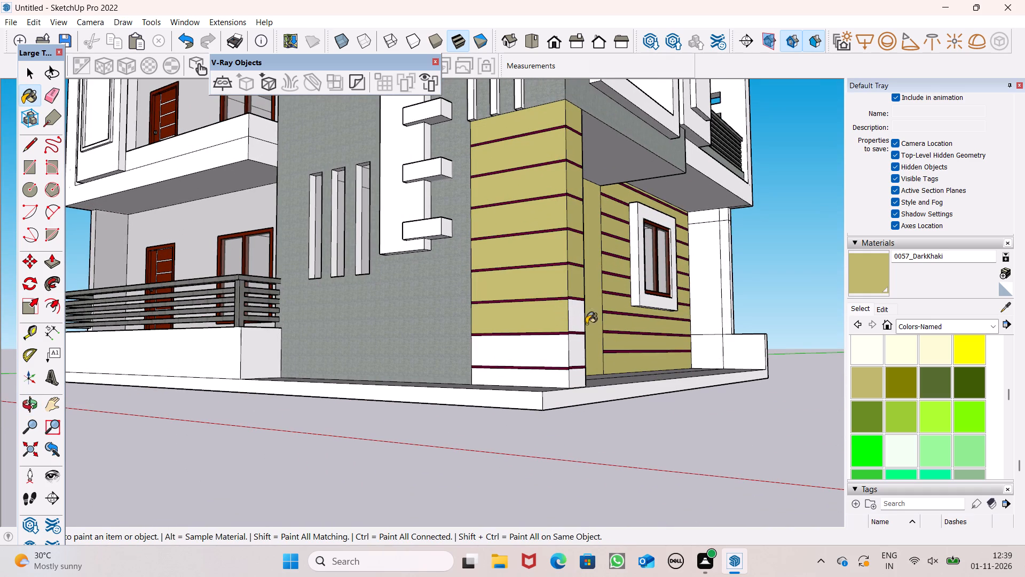
click(572, 322)
drag(578, 352, 574, 358)
click(554, 357)
drag(538, 381, 542, 381)
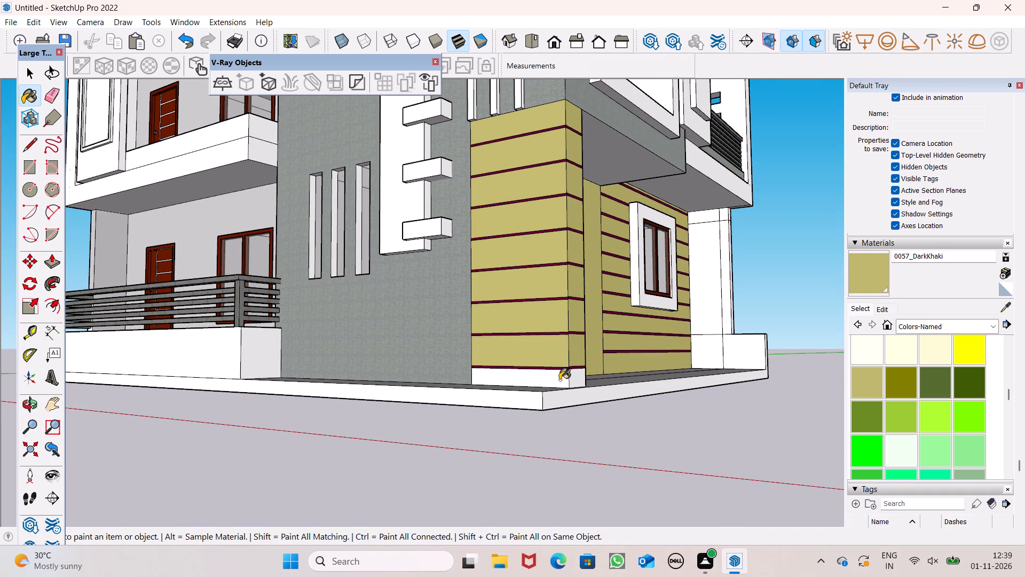
scroll(569, 378, up, 5)
click(585, 377)
scroll(527, 303, down, 4)
Paint the outer faces of the balcony-side roof parapet on both sides of the tall panel, plus its return beside the tower, with 0057_DarkKhaki.
middle_drag(516, 310, 515, 348)
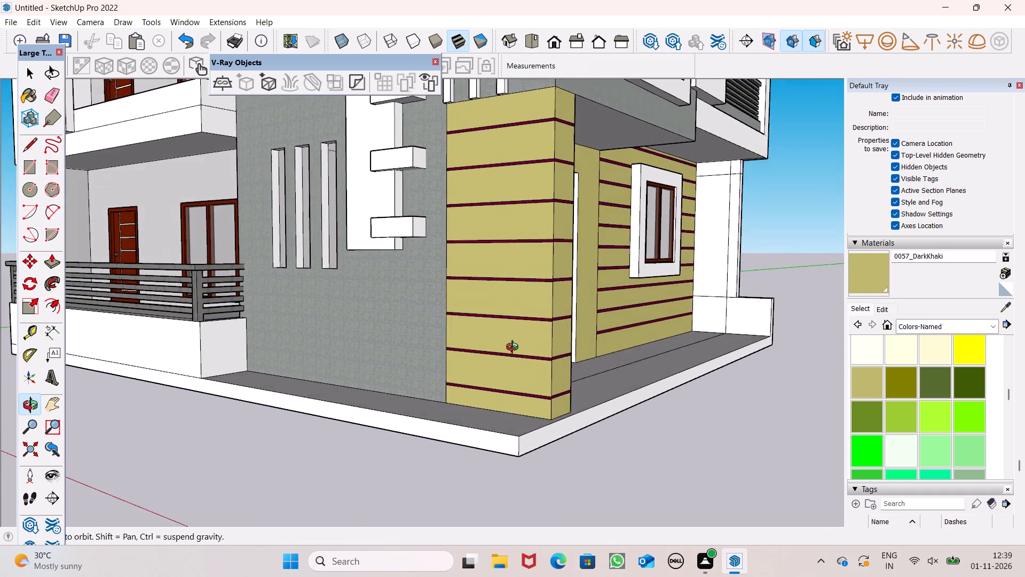
middle_drag(515, 348, 555, 368)
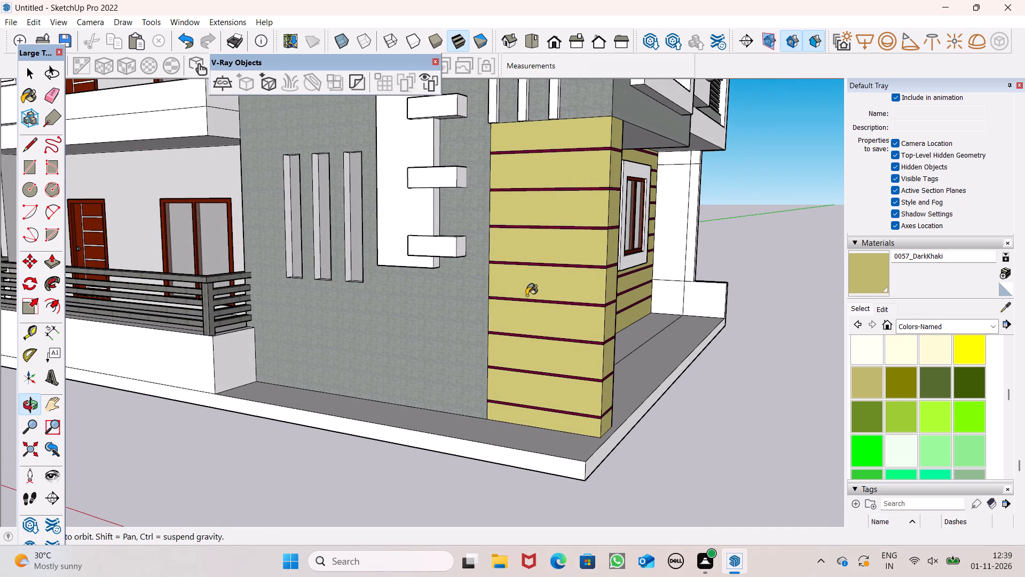
scroll(519, 293, down, 2)
middle_drag(542, 325, 721, 328)
scroll(590, 280, down, 4)
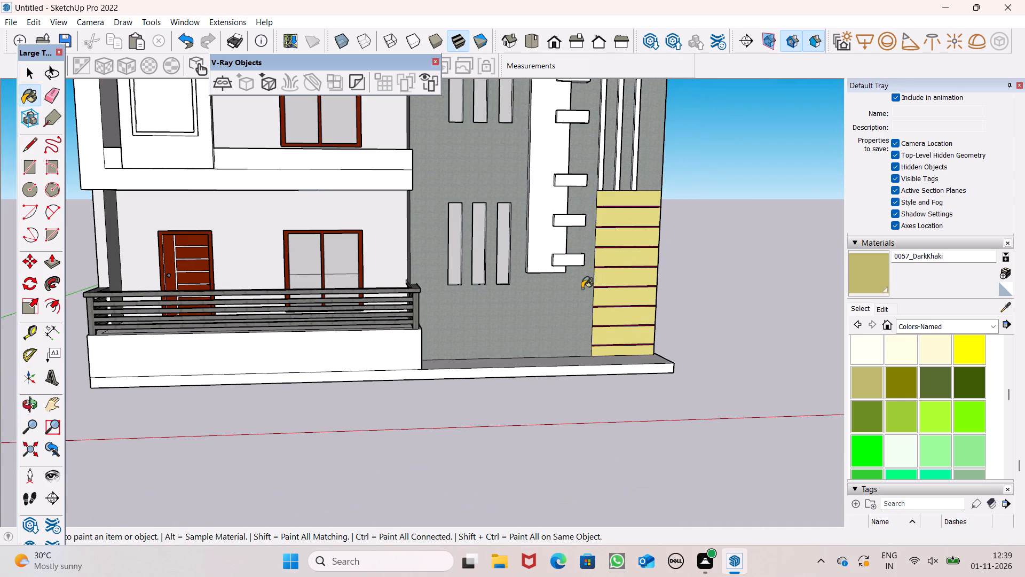
scroll(563, 278, down, 6)
middle_drag(393, 278, 444, 300)
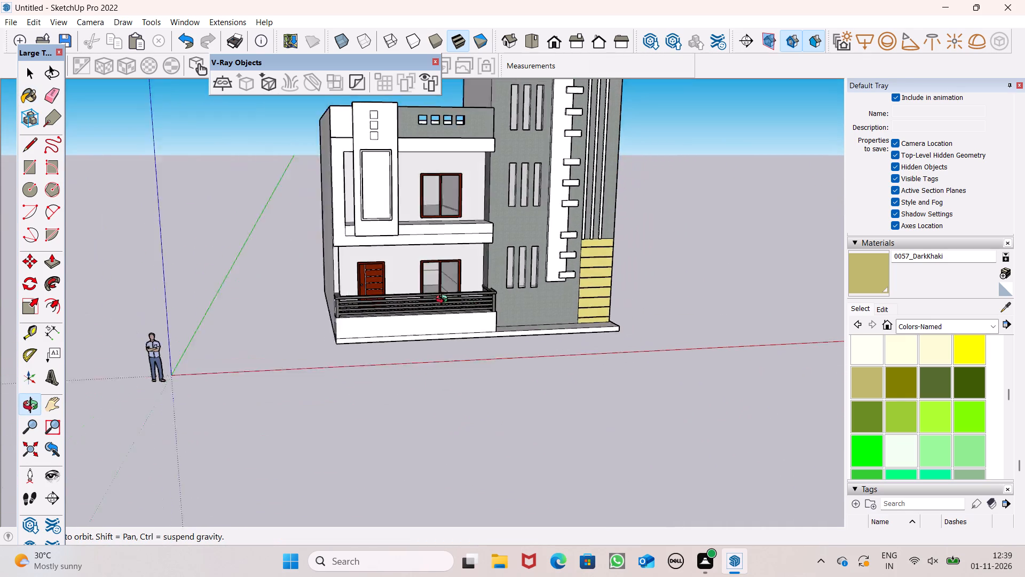
middle_drag(444, 300, 527, 346)
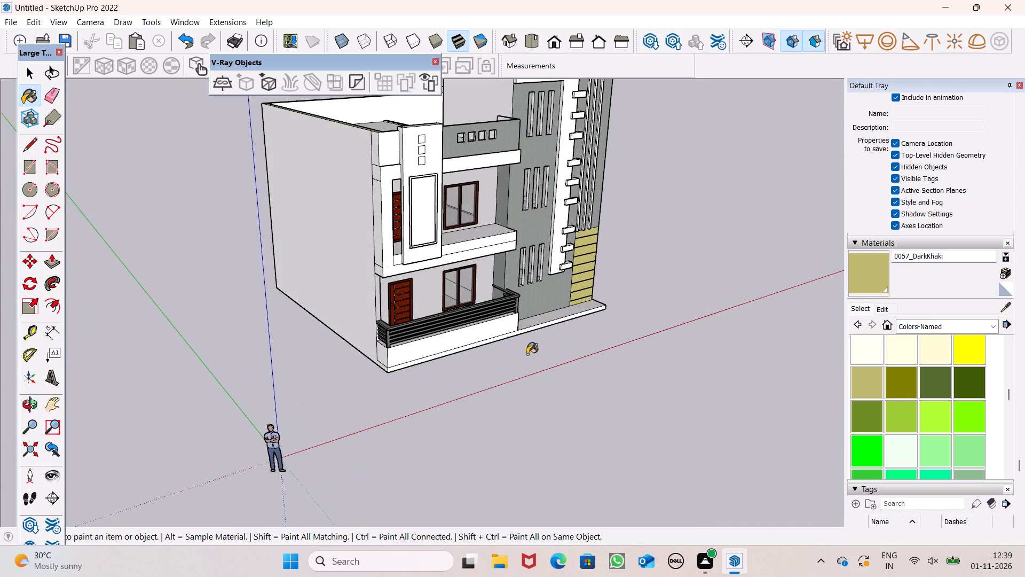
scroll(526, 355, down, 4)
middle_drag(516, 341, 374, 318)
scroll(335, 193, up, 8)
scroll(402, 209, up, 6)
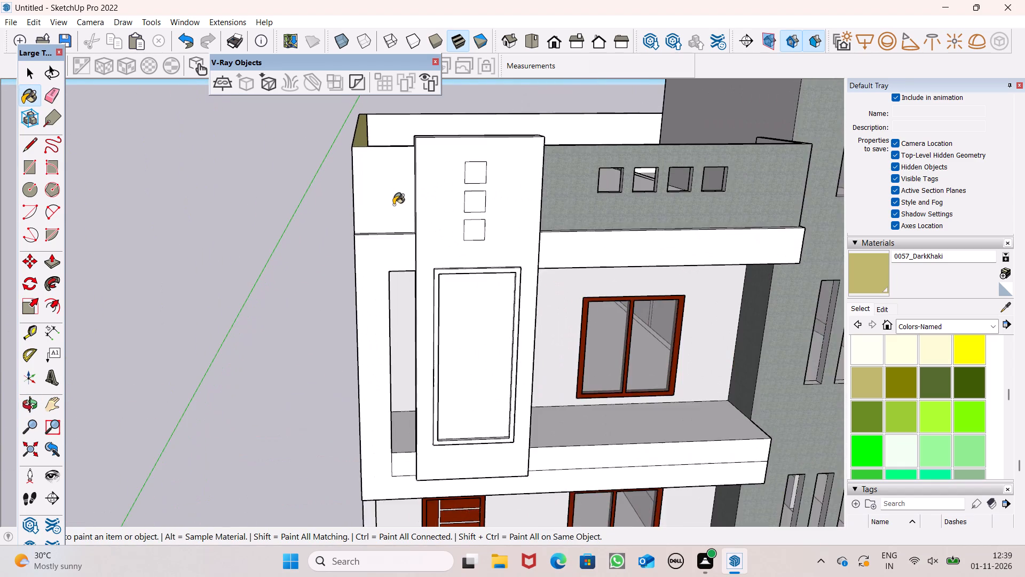
click(393, 205)
click(593, 213)
middle_drag(463, 219, 139, 231)
scroll(139, 231, up, 1)
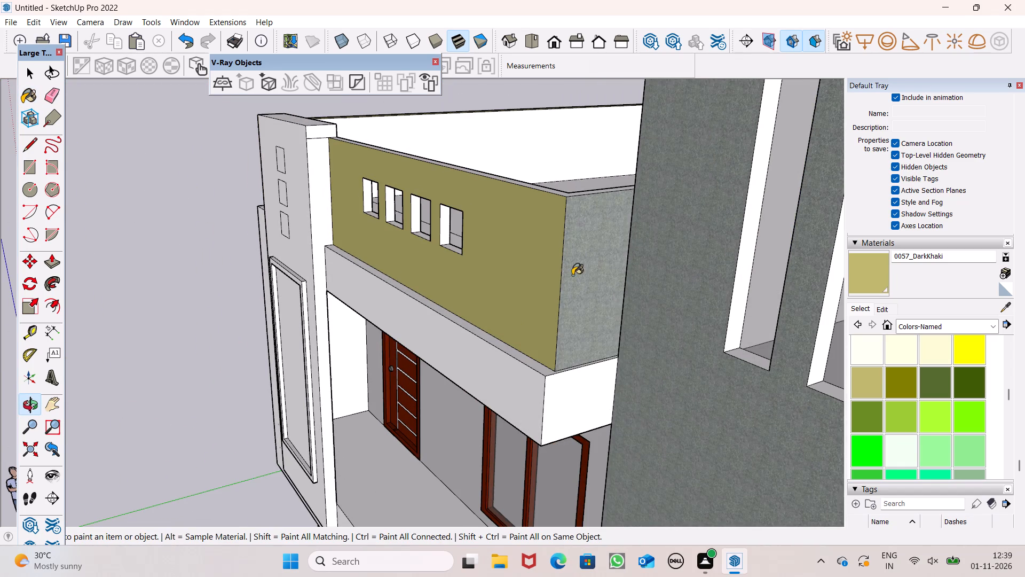
click(582, 275)
Paint the inner faces of the side parapet, the short return and the front parapet with square openings with 0057_DarkKhaki.
middle_drag(374, 202, 519, 336)
scroll(519, 337, up, 1)
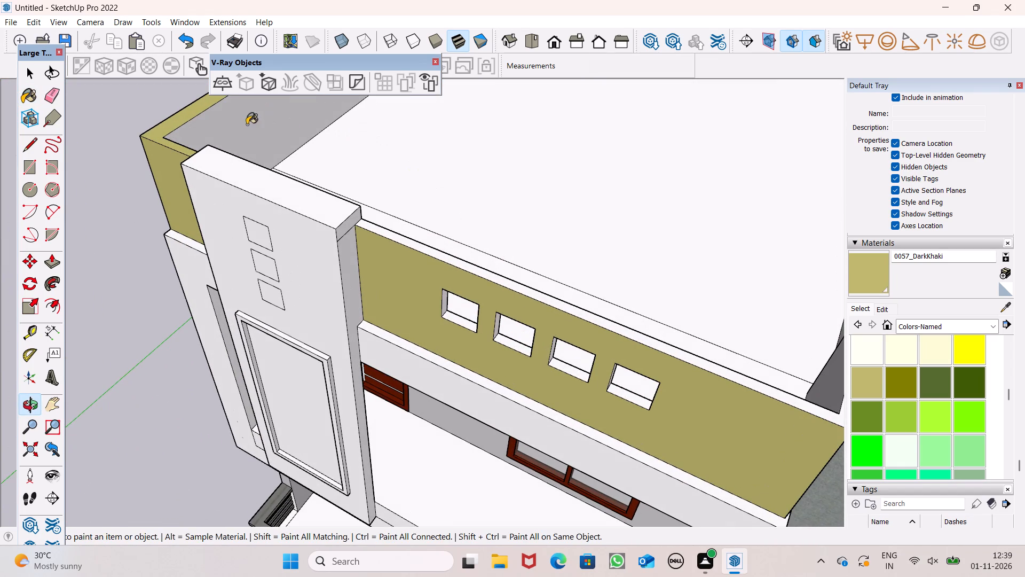
click(247, 124)
scroll(484, 275, down, 6)
middle_drag(441, 307, 901, 308)
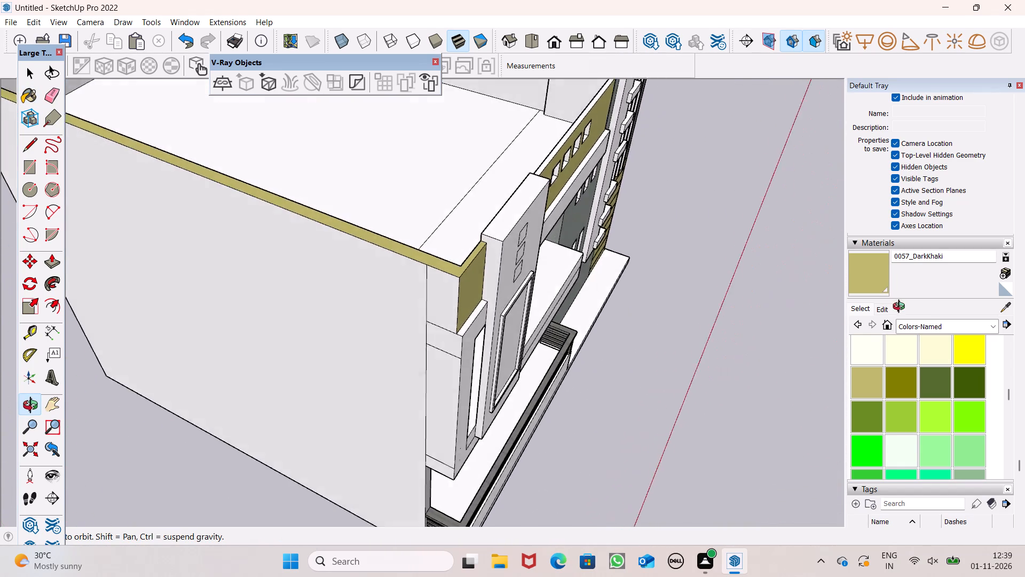
middle_drag(901, 308, 929, 299)
scroll(620, 305, down, 1)
middle_drag(506, 299, 612, 308)
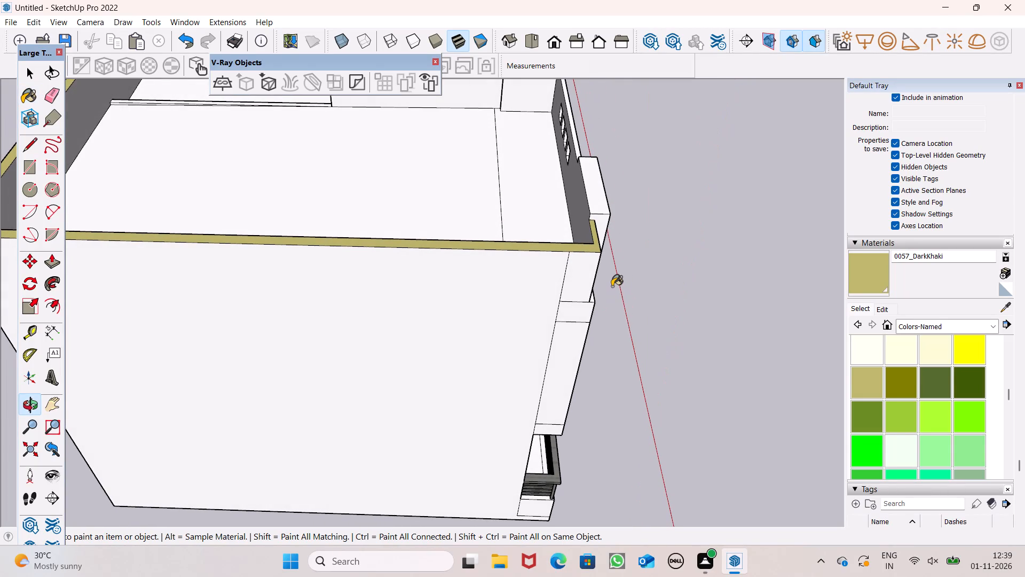
scroll(566, 264, down, 4)
scroll(510, 109, up, 6)
click(535, 144)
middle_drag(560, 294, 660, 282)
scroll(560, 294, up, 1)
click(715, 255)
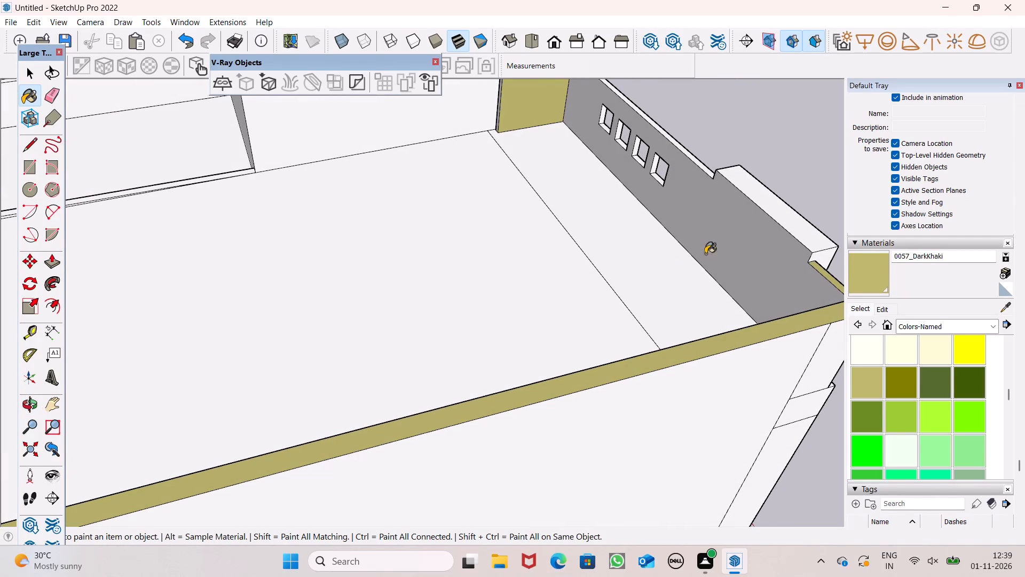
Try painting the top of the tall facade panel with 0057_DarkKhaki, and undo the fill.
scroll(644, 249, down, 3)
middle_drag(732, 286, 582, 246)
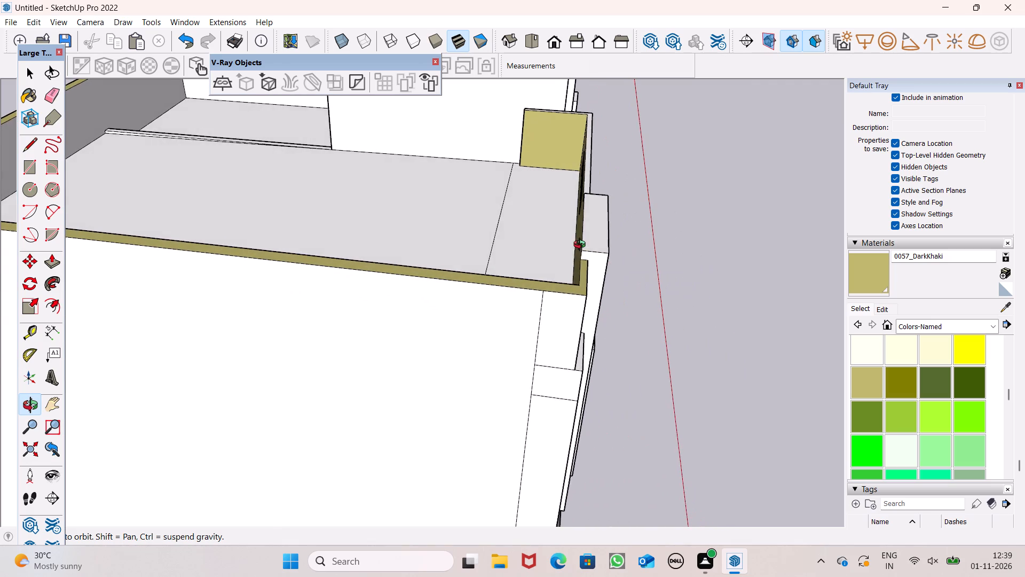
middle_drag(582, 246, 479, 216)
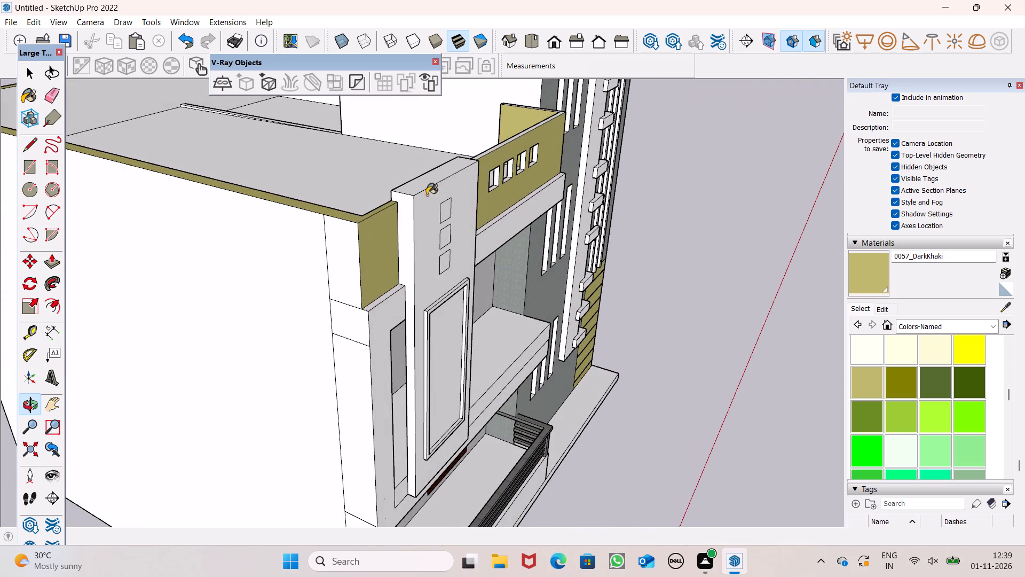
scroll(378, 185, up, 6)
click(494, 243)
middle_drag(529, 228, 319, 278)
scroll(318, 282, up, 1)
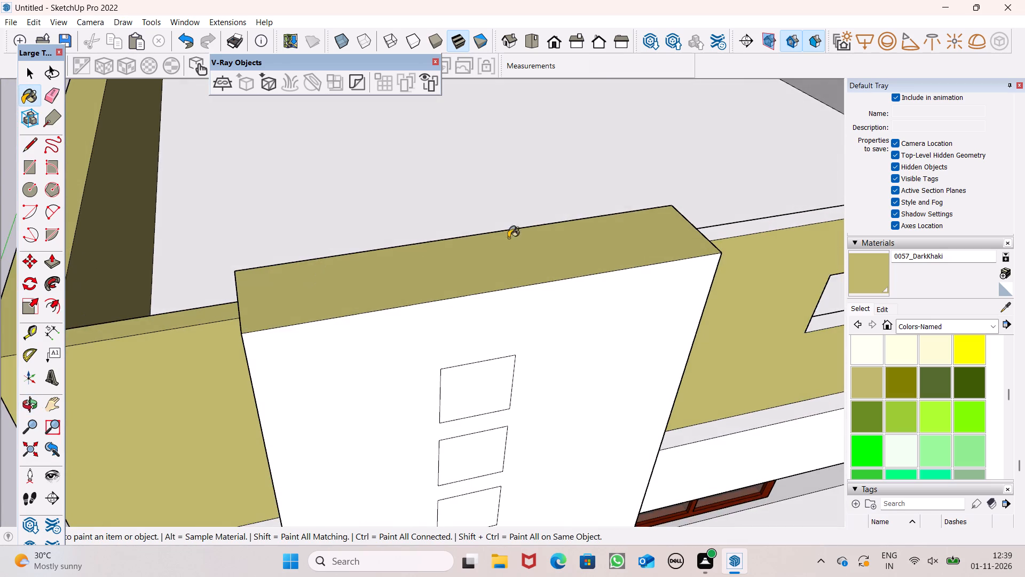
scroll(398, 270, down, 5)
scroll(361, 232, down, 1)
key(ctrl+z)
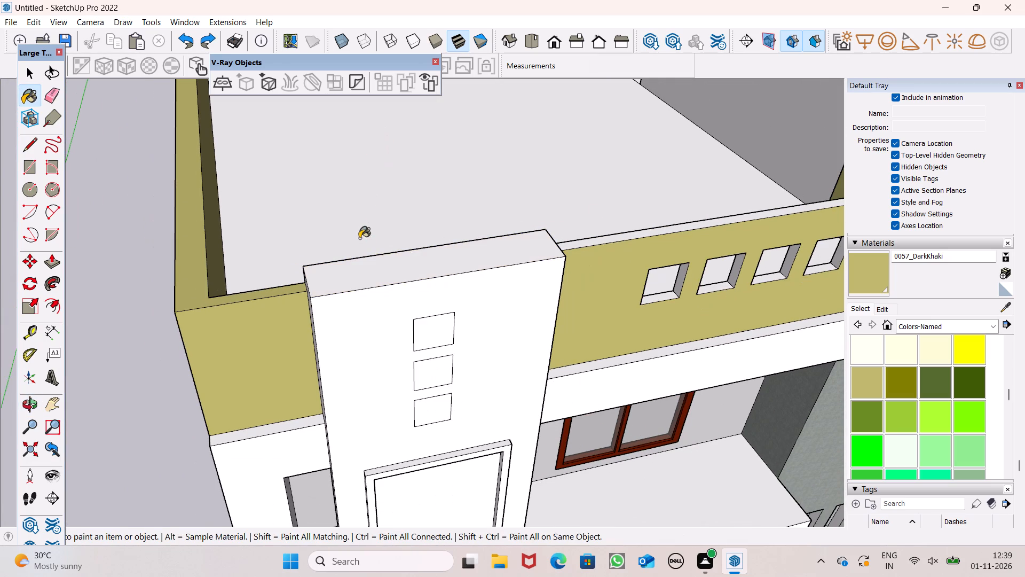
Paint the front parapet's top edge and the rear parapet's inner face with 0057_DarkKhaki.
middle_drag(601, 253, 500, 282)
click(484, 299)
scroll(444, 197, down, 3)
middle_drag(413, 231, 104, 266)
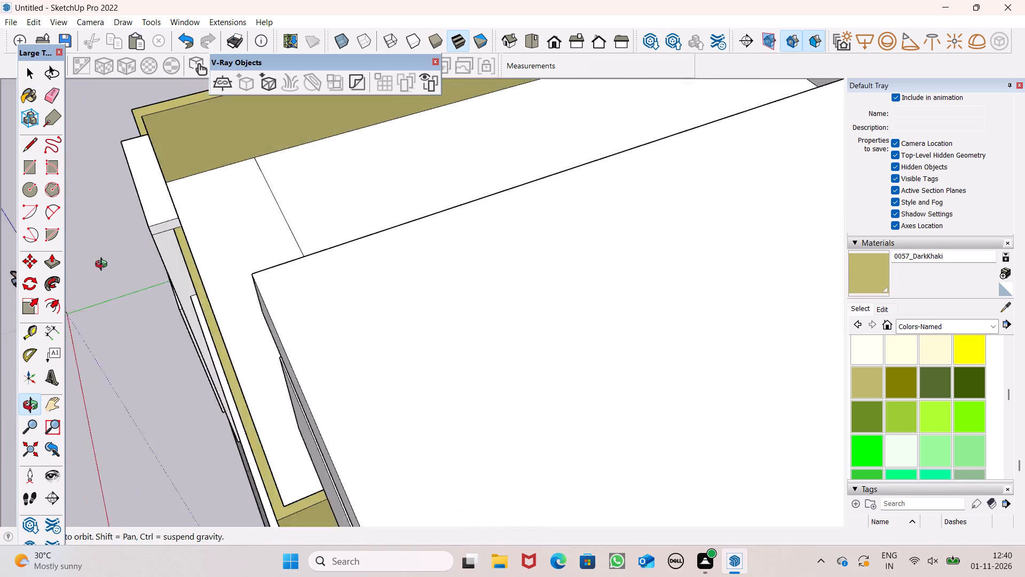
middle_drag(104, 266, 474, 235)
scroll(324, 300, down, 12)
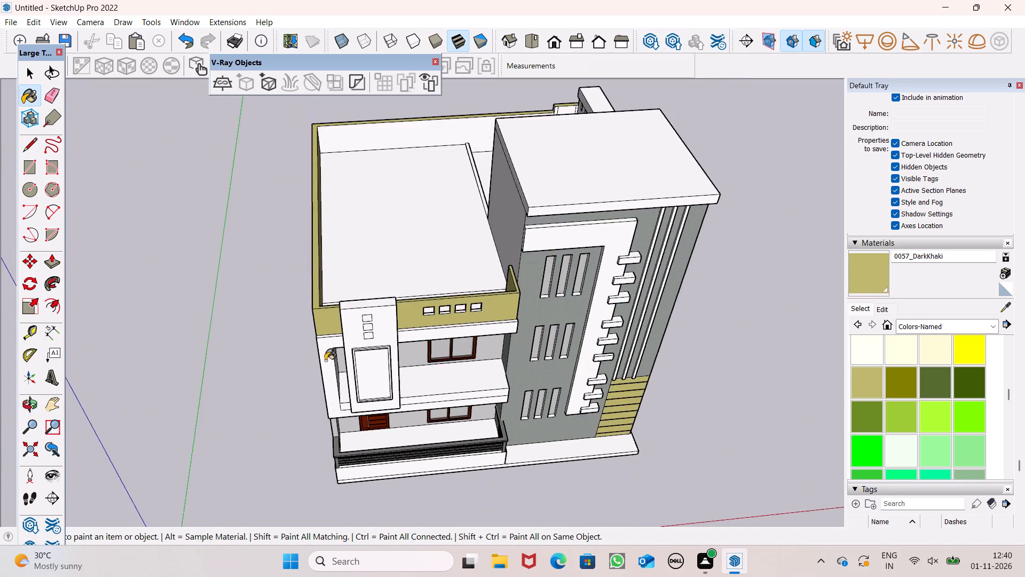
middle_drag(346, 342, 342, 292)
scroll(315, 173, up, 14)
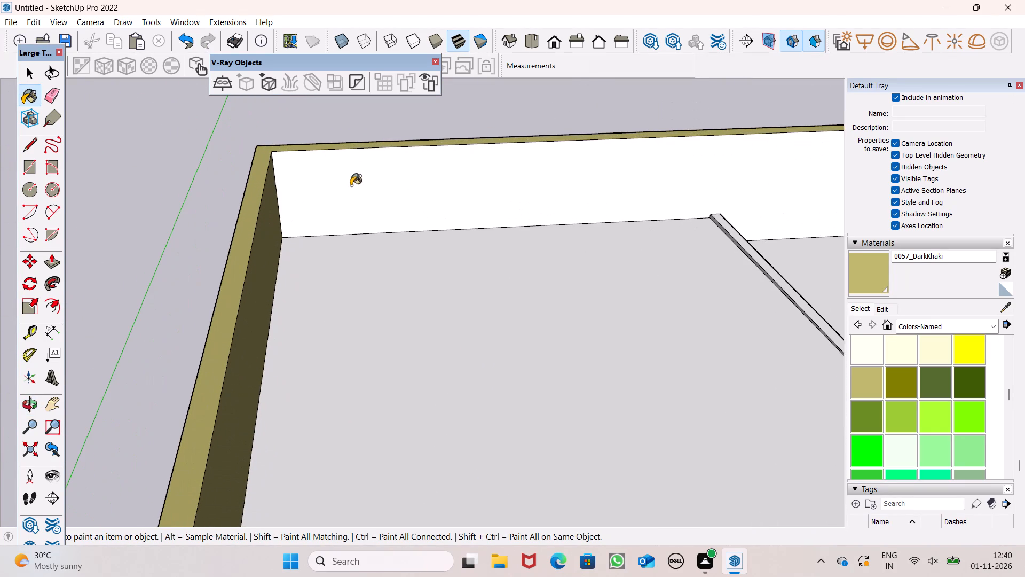
drag(359, 189, 358, 194)
Paint the narrow end face of the short parapet return beside the tower with 0057_DarkKhaki.
scroll(263, 215, down, 4)
middle_drag(147, 267, 665, 267)
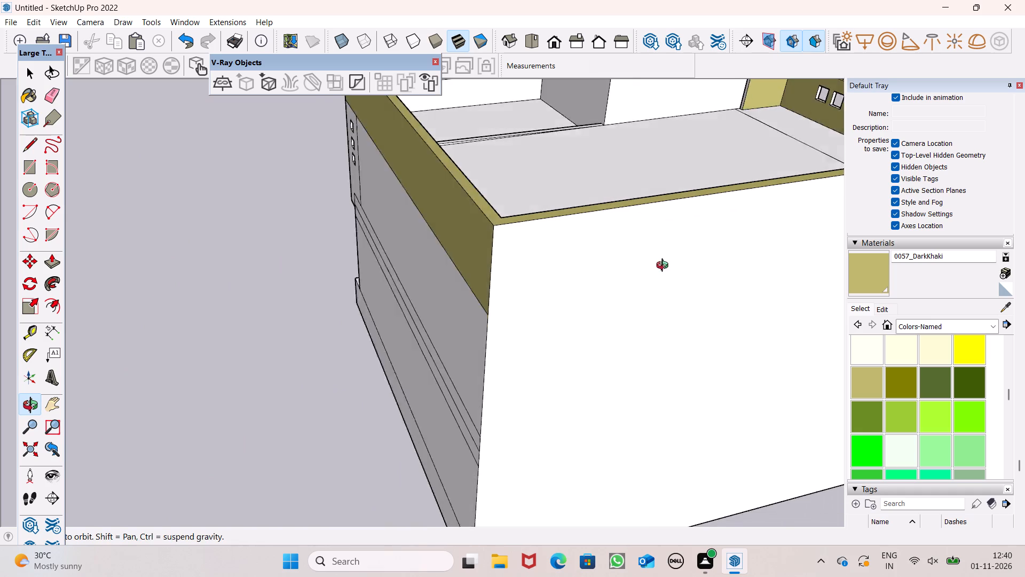
middle_drag(665, 267, 676, 259)
scroll(497, 288, down, 5)
middle_drag(427, 319, 688, 267)
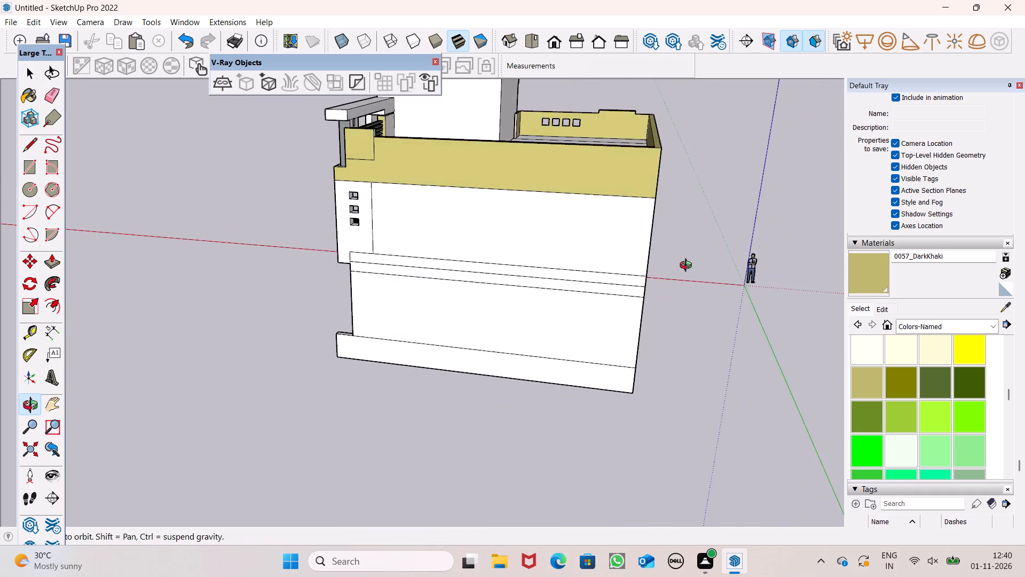
middle_drag(688, 267, 669, 379)
scroll(662, 387, up, 1)
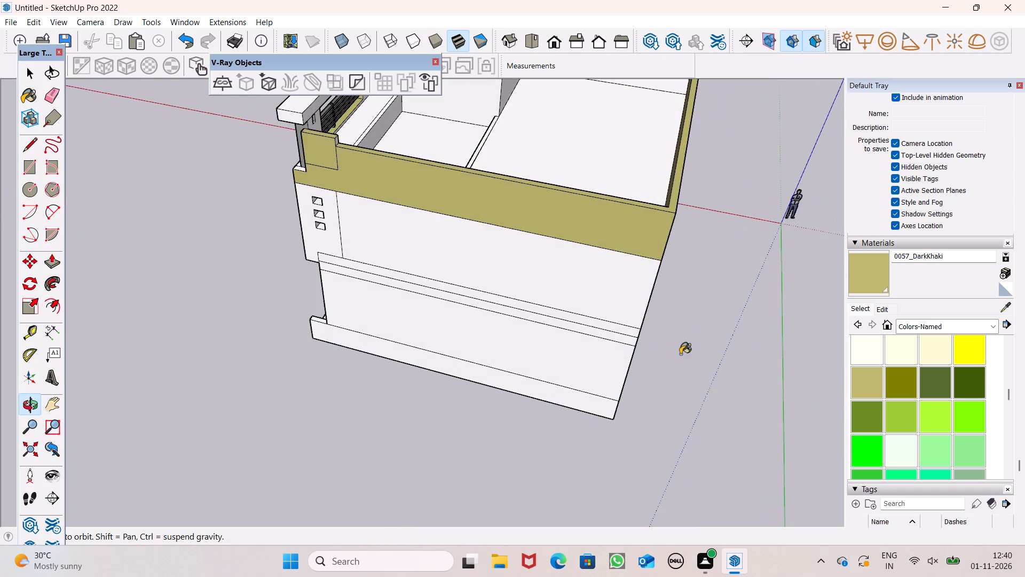
scroll(519, 338, down, 5)
scroll(500, 200, up, 6)
scroll(547, 112, up, 7)
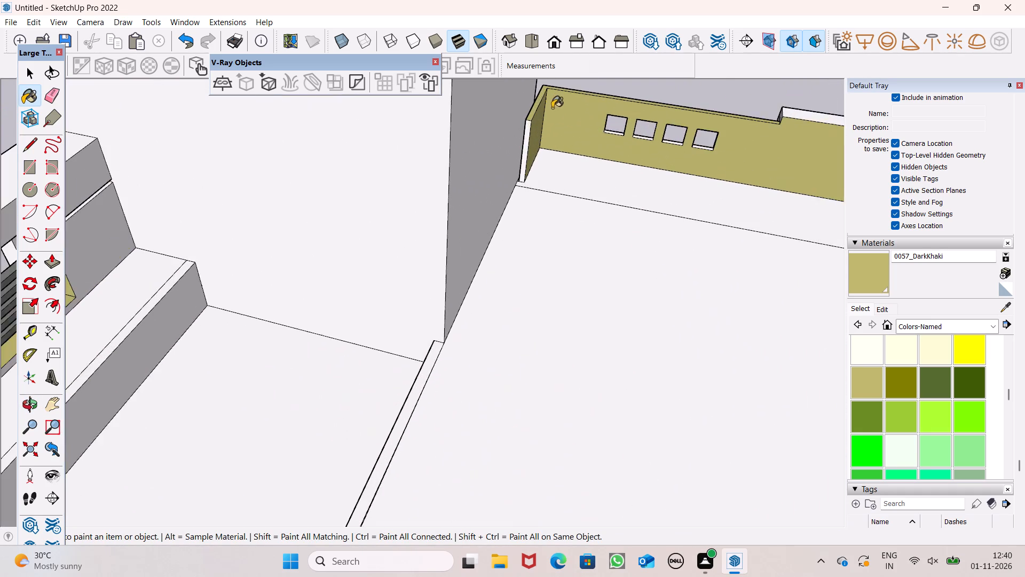
scroll(534, 105, up, 9)
click(523, 169)
scroll(523, 246, down, 7)
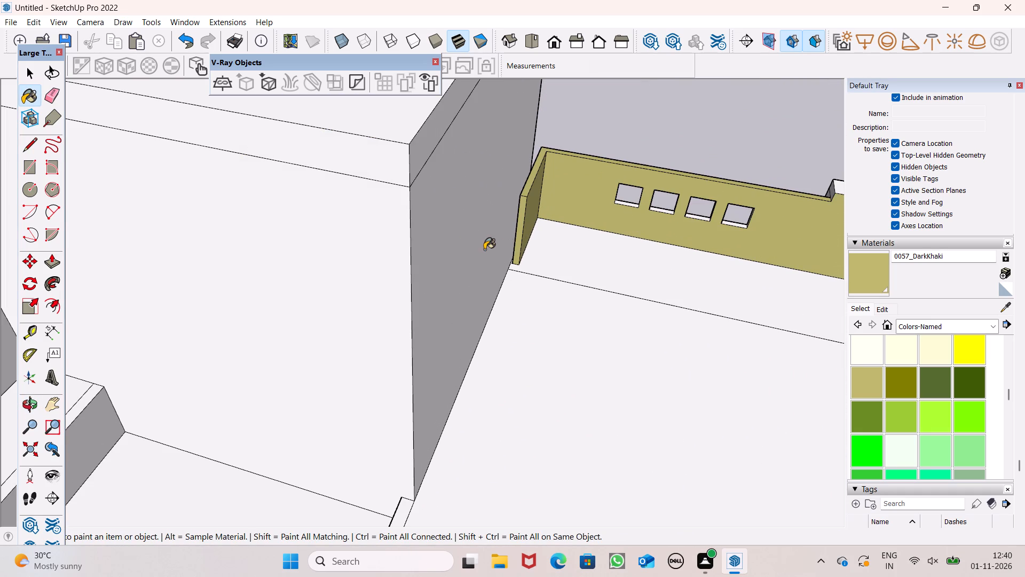
key(space)
scroll(419, 293, down, 1)
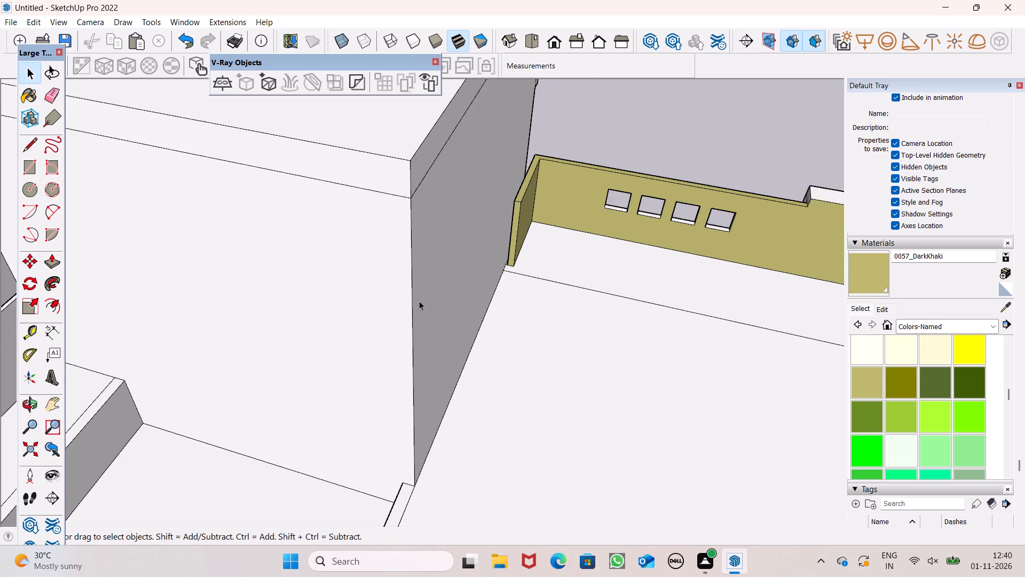
Switch the material library from Colors-Named to the Colors collection and bring up its grey swatches.
scroll(419, 301, down, 8)
middle_drag(406, 343, 687, 212)
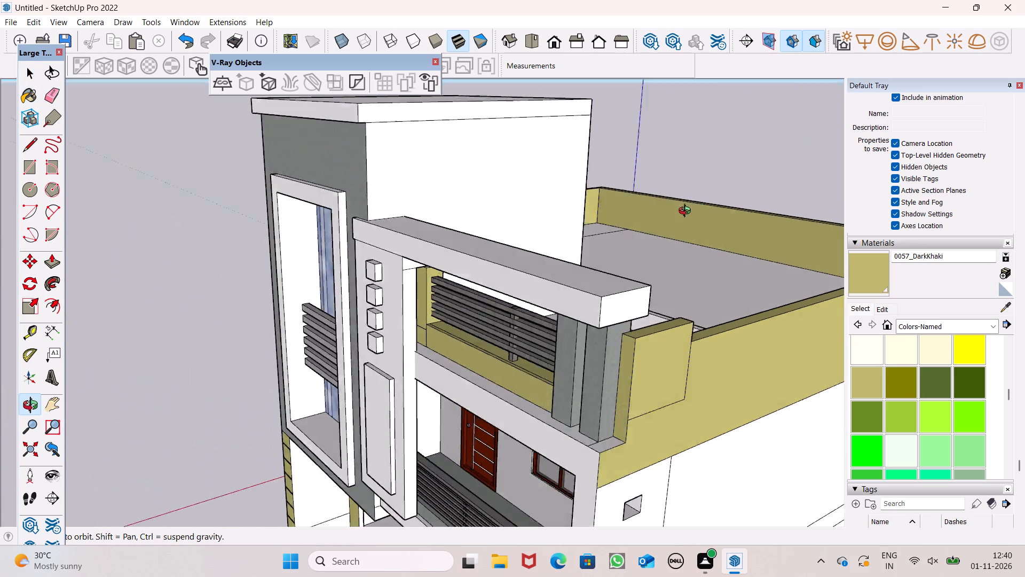
middle_drag(687, 212, 746, 193)
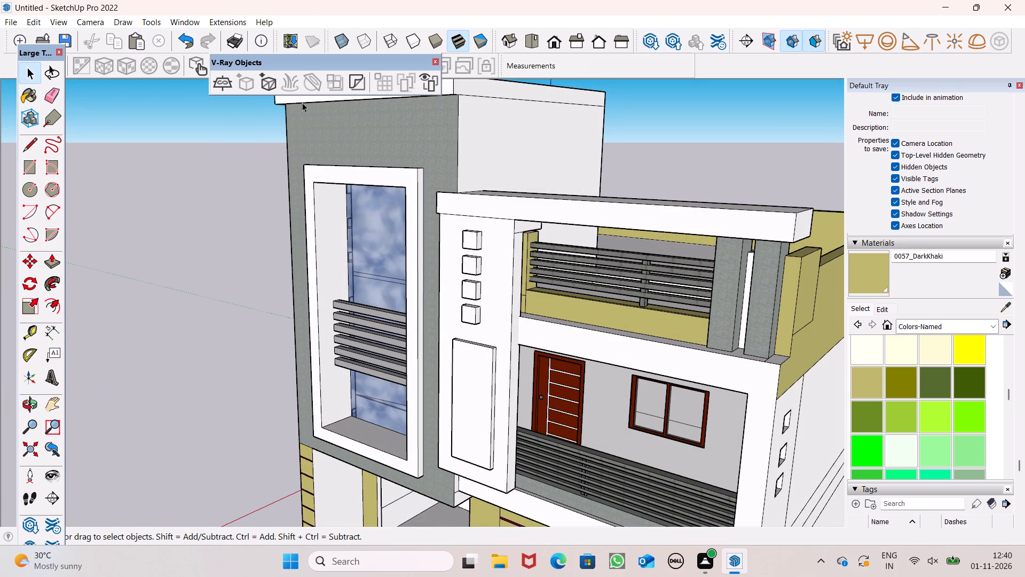
scroll(301, 130, down, 6)
middle_drag(319, 208, 623, 180)
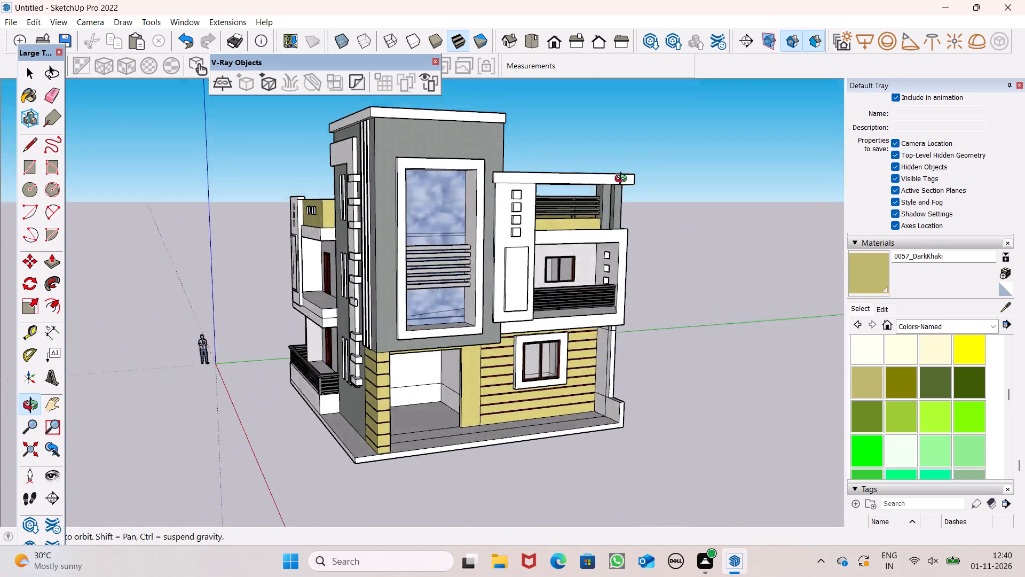
middle_drag(623, 180, 811, 98)
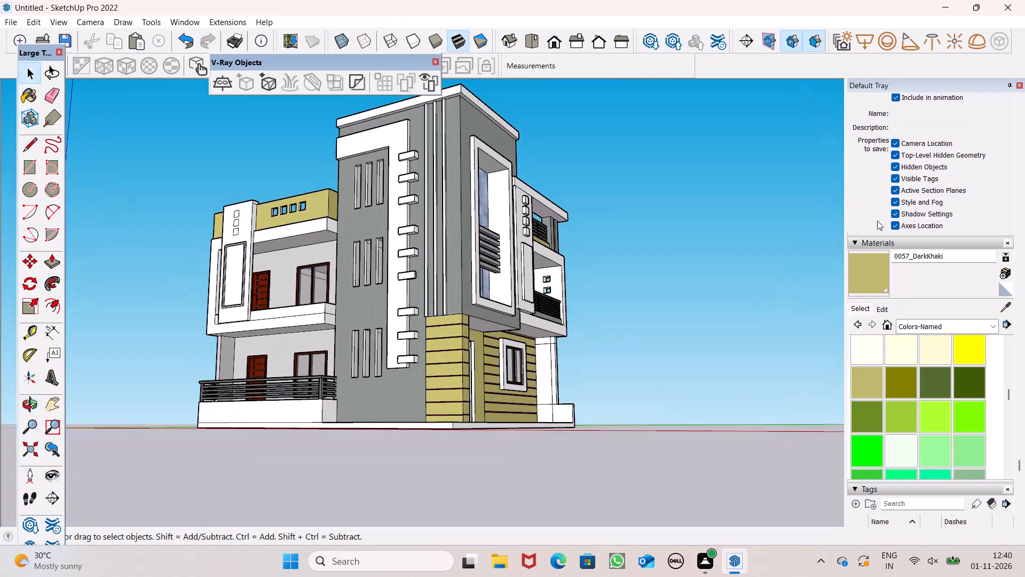
scroll(962, 391, down, 6)
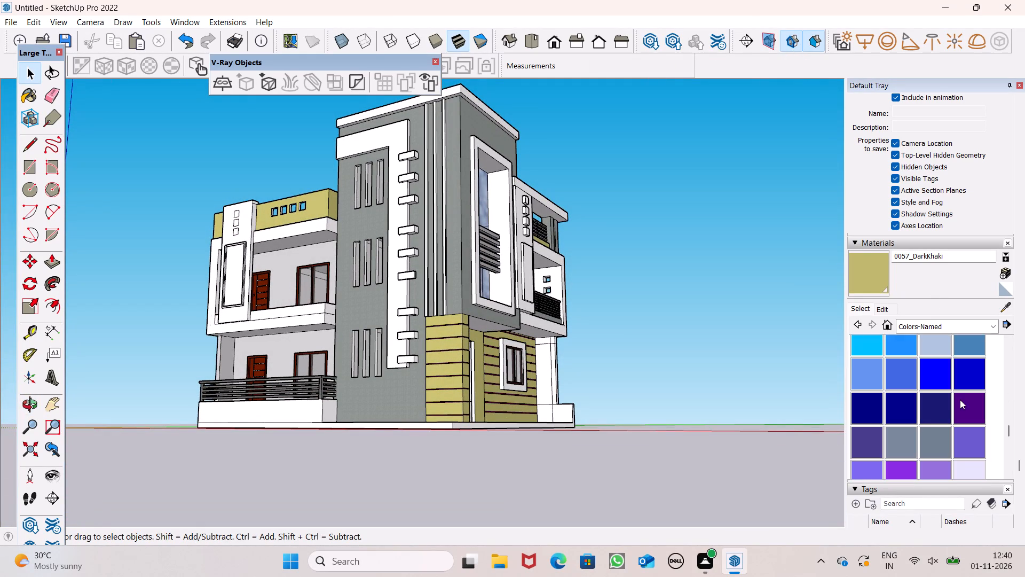
scroll(934, 412, down, 6)
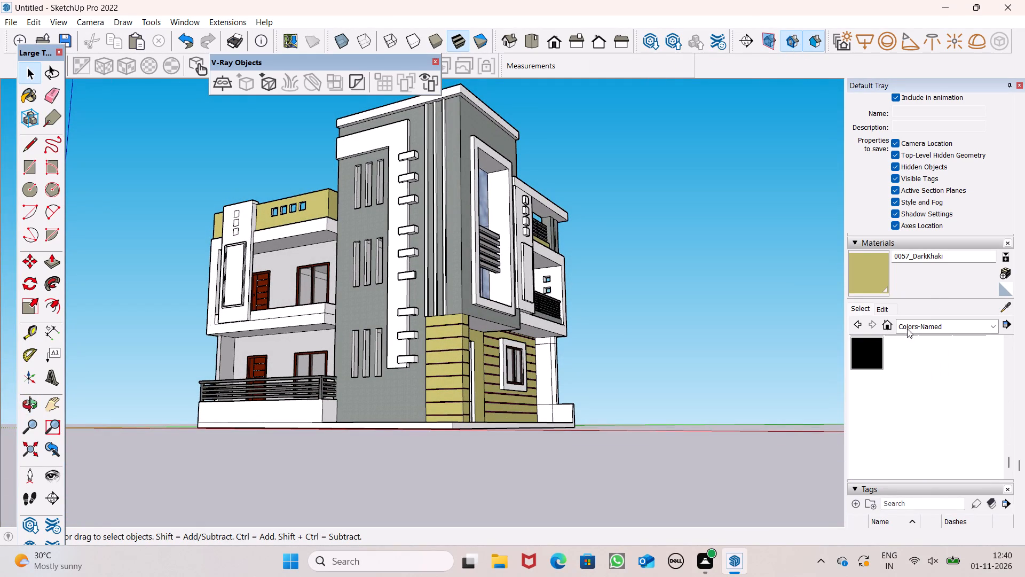
click(913, 324)
click(943, 372)
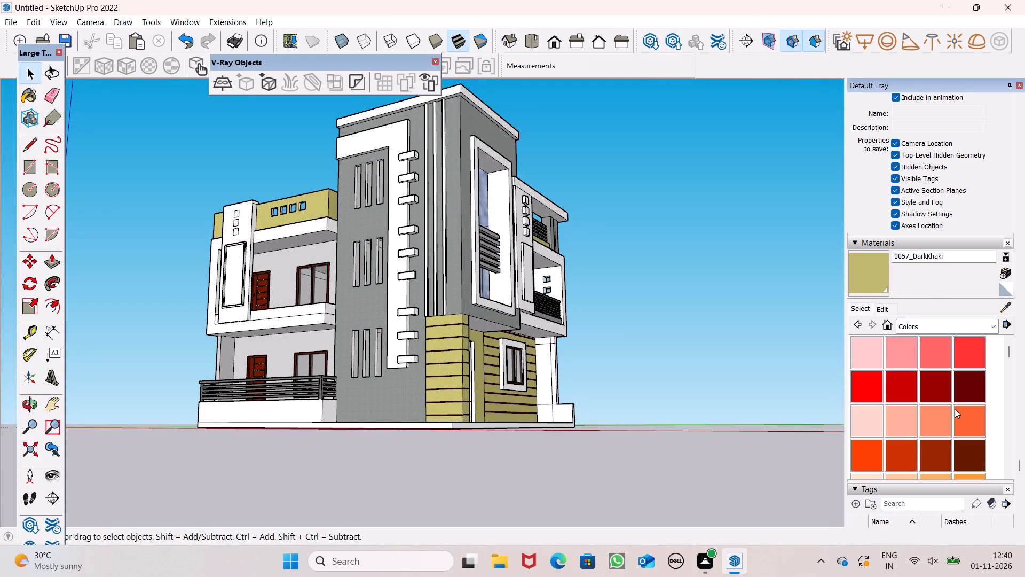
scroll(952, 408, down, 13)
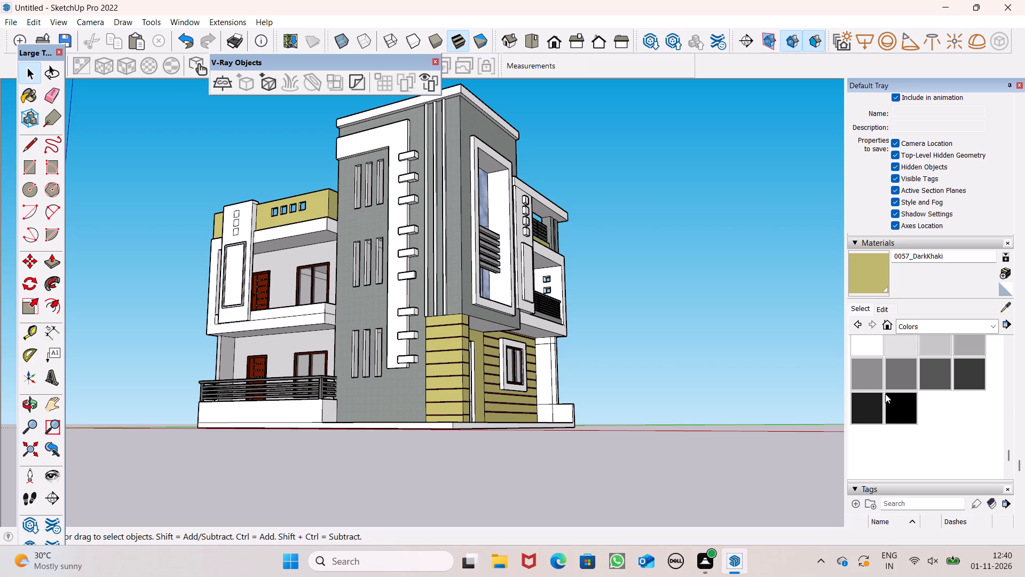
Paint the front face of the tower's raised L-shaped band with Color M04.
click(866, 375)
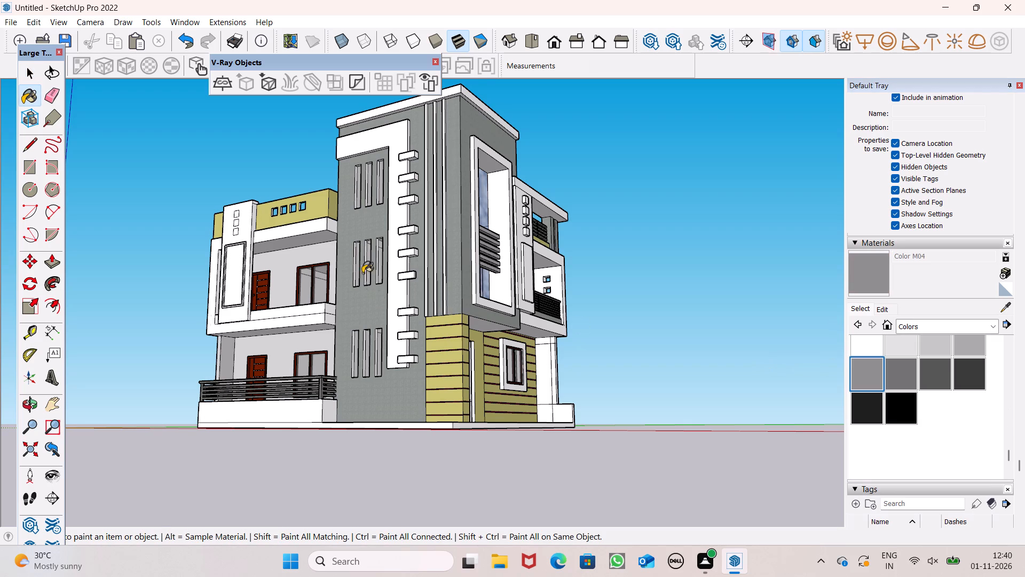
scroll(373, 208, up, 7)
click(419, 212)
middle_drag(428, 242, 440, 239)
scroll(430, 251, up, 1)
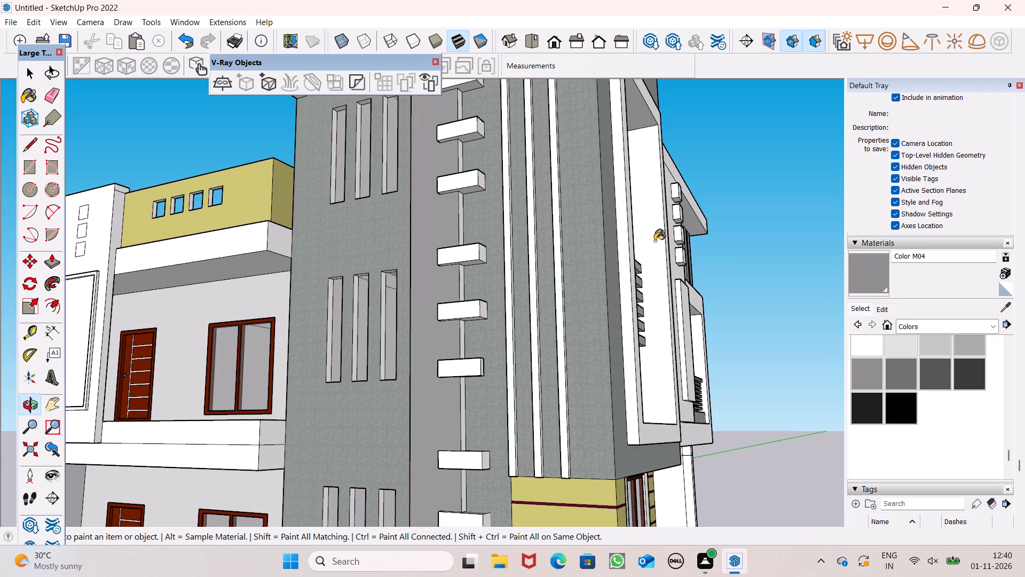
Paint the L-shaped band's front face and two edge segments between its middle blocks with Color M05.
click(939, 368)
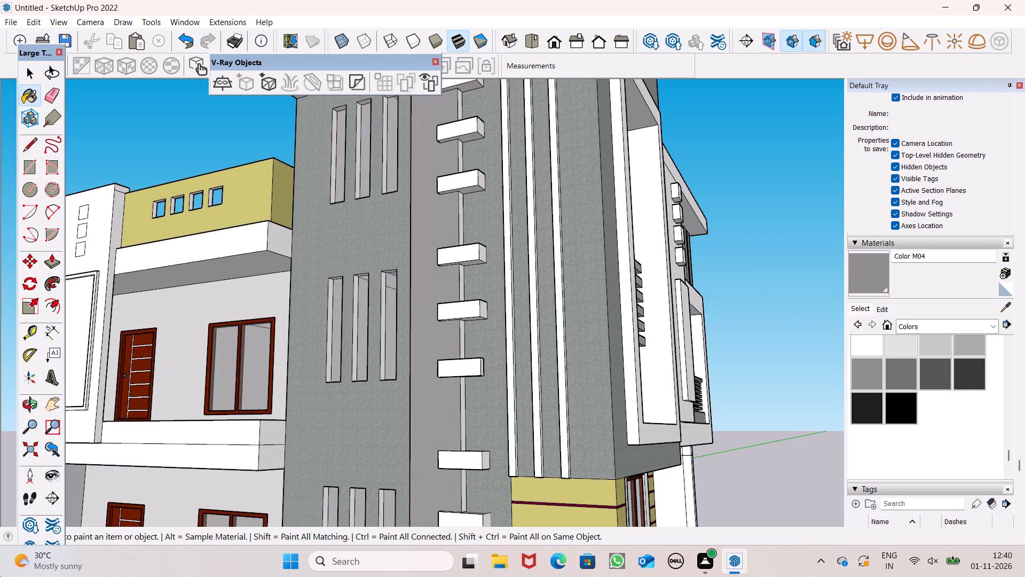
click(914, 361)
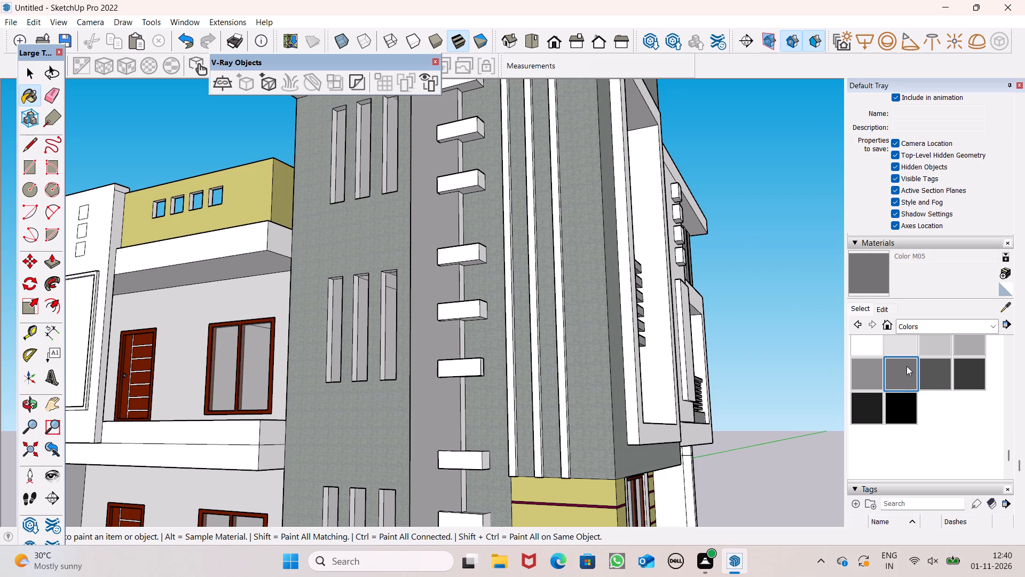
click(906, 366)
scroll(453, 291, up, 5)
click(447, 287)
middle_drag(472, 287, 382, 380)
scroll(384, 383, up, 3)
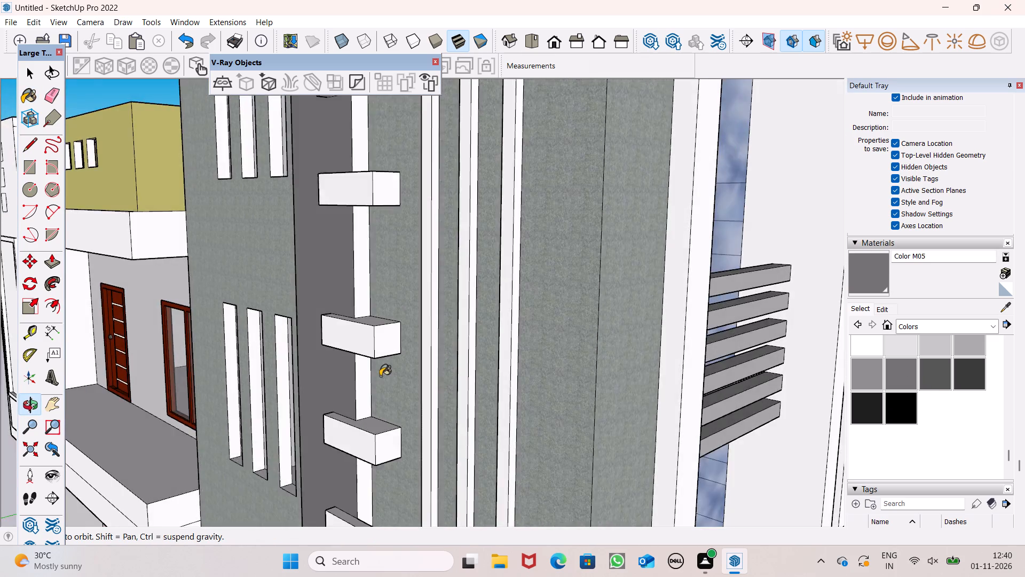
scroll(380, 376, up, 4)
drag(342, 373, 344, 368)
click(349, 199)
scroll(473, 302, down, 6)
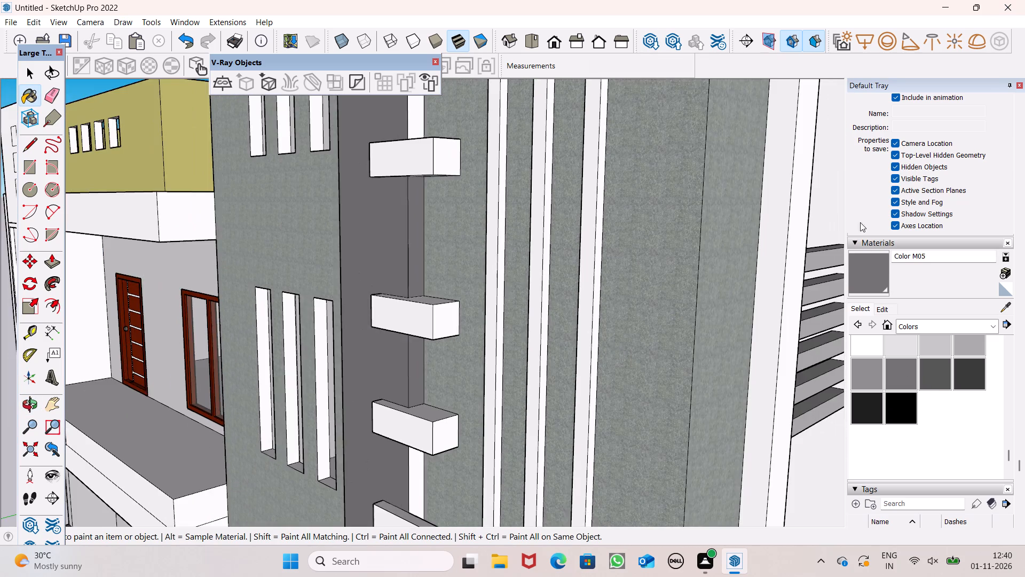
Paint the L-shaped band's upper edge segments and the next ones down between the projecting blocks with Color M05.
scroll(860, 222, down, 9)
scroll(445, 154, down, 10)
scroll(463, 100, up, 9)
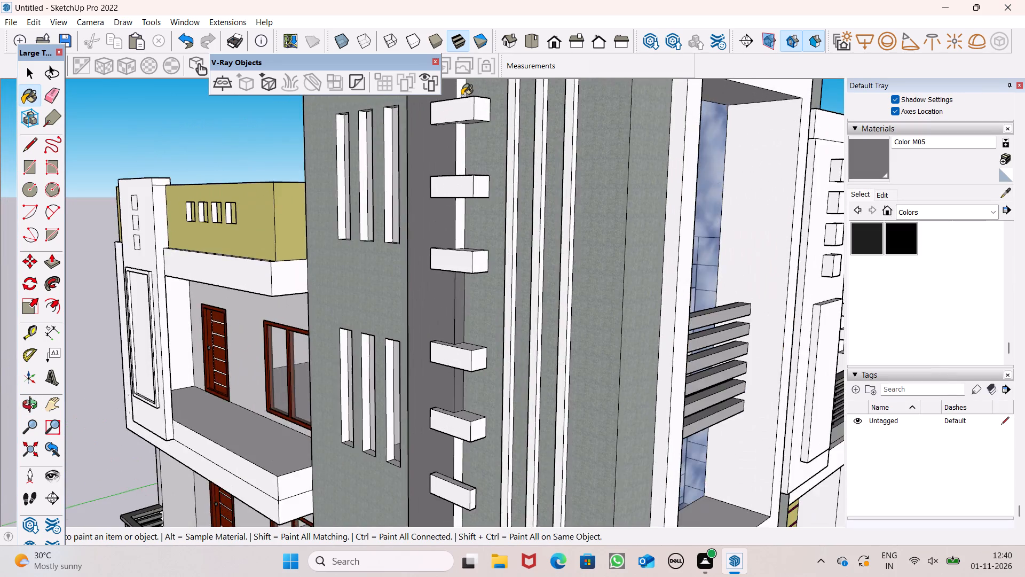
scroll(462, 96, up, 5)
click(461, 96)
click(458, 194)
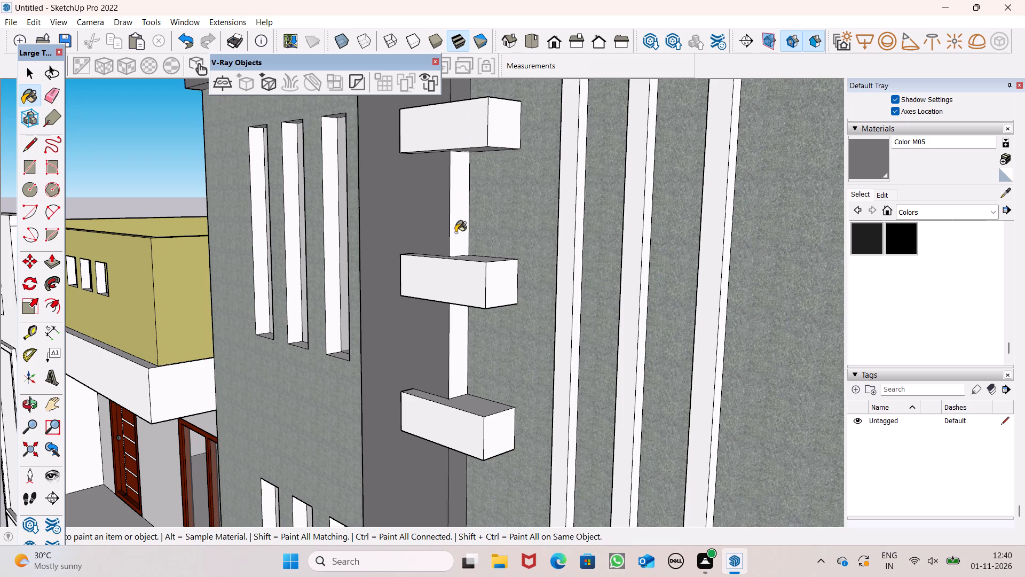
click(454, 356)
scroll(452, 307, down, 7)
scroll(484, 183, down, 6)
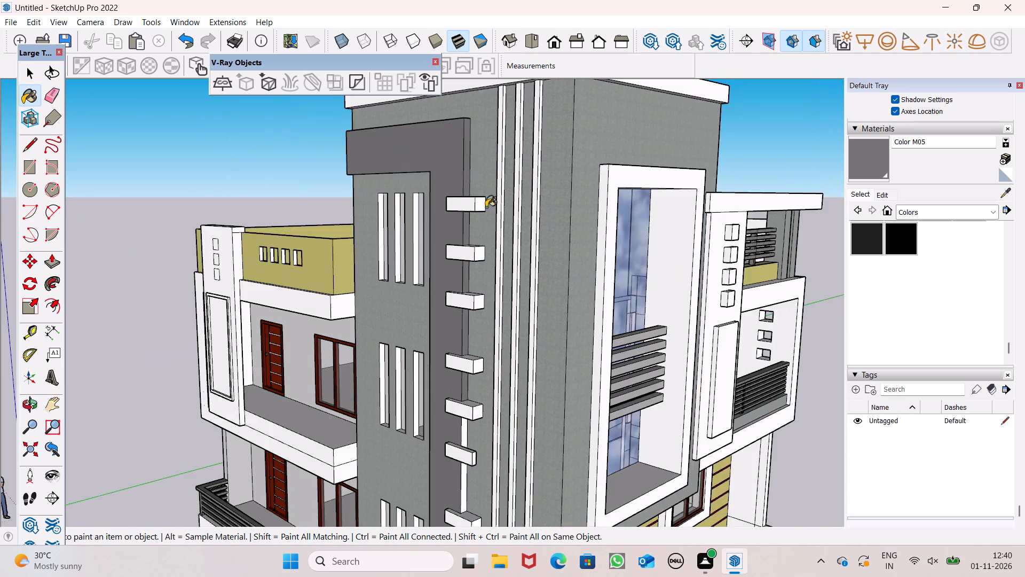
scroll(450, 169, down, 6)
scroll(451, 382, up, 6)
scroll(471, 328, up, 6)
click(471, 321)
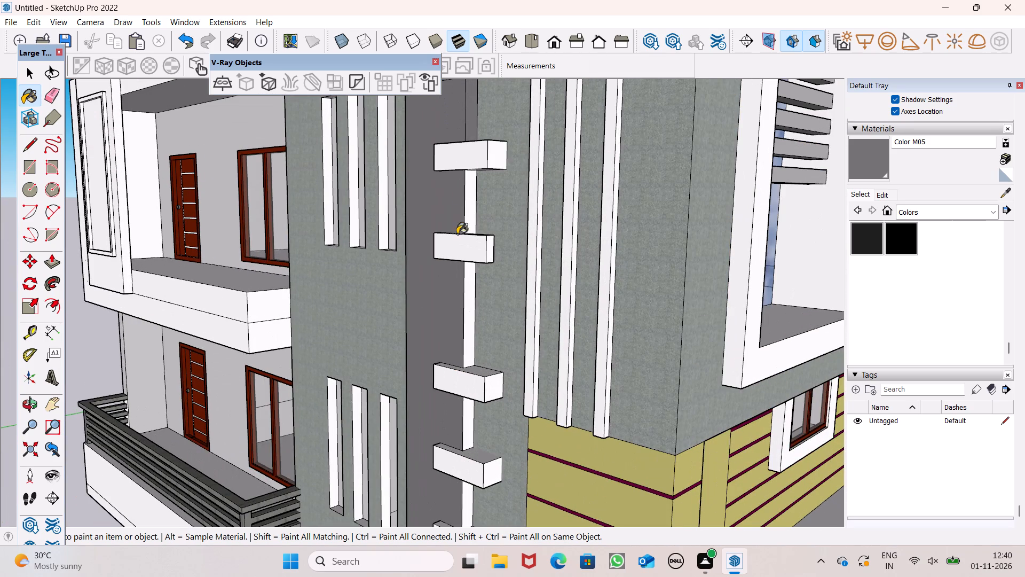
Paint the L-shaped band's lowest edge segments, its underside and its inner side face with Color M05.
scroll(498, 237, down, 6)
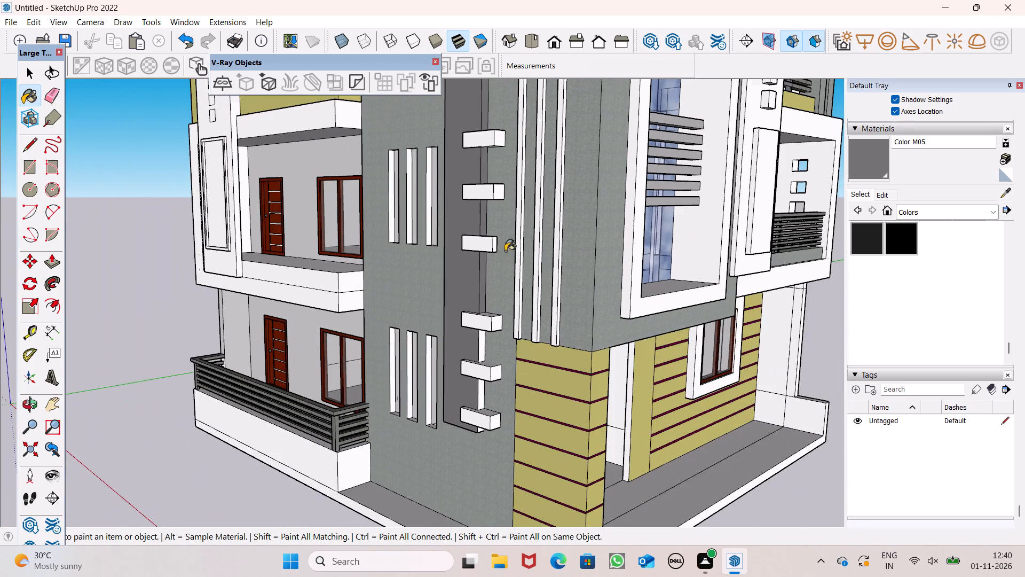
scroll(510, 392, up, 6)
scroll(460, 390, up, 6)
drag(448, 371, 448, 358)
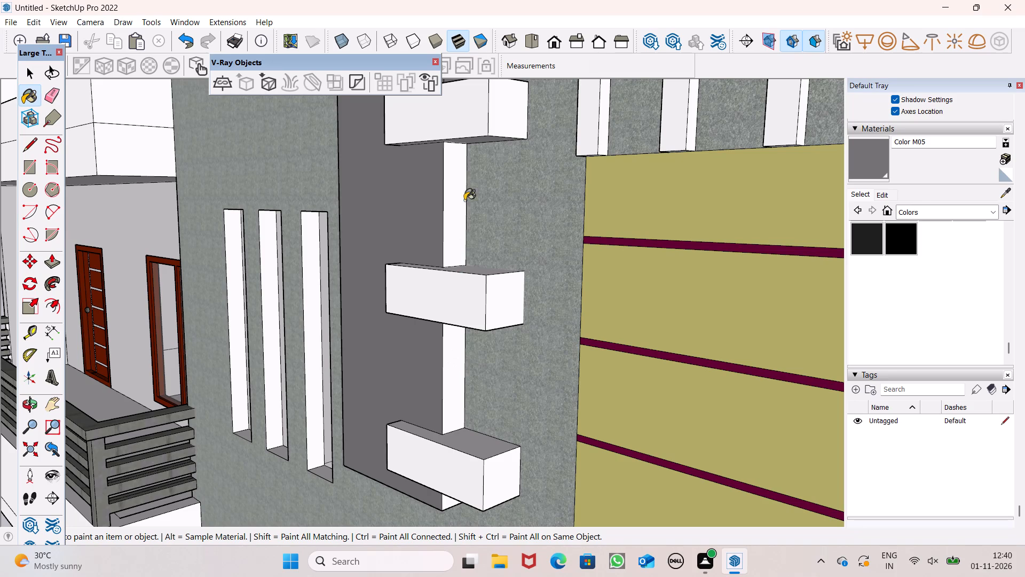
click(447, 201)
scroll(514, 97, down, 8)
scroll(497, 435, up, 6)
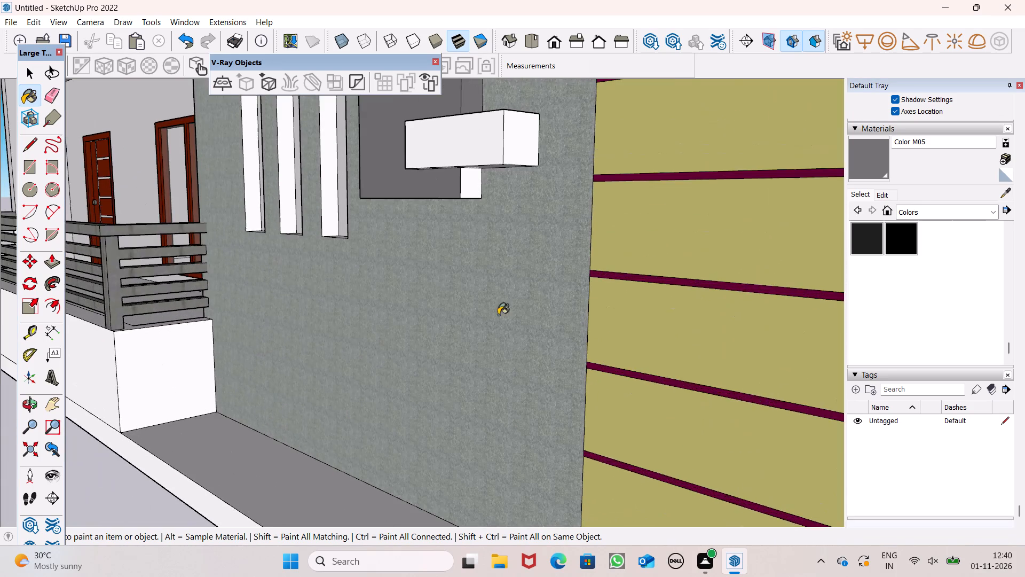
scroll(483, 163, up, 5)
click(470, 190)
scroll(516, 151, down, 5)
middle_drag(479, 210, 598, 0)
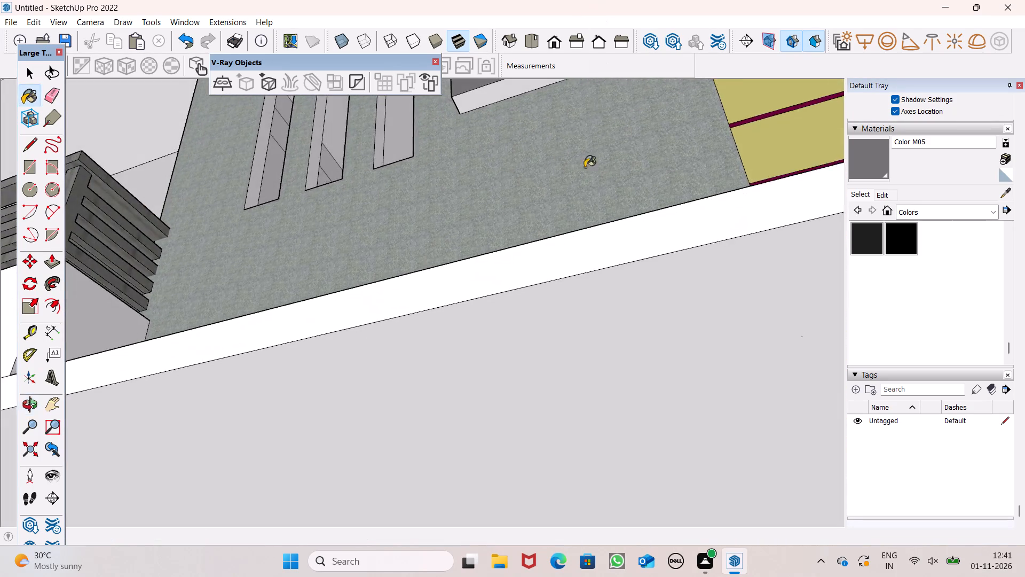
scroll(582, 242, down, 6)
scroll(554, 89, up, 7)
scroll(538, 168, up, 5)
click(533, 189)
scroll(535, 197, down, 6)
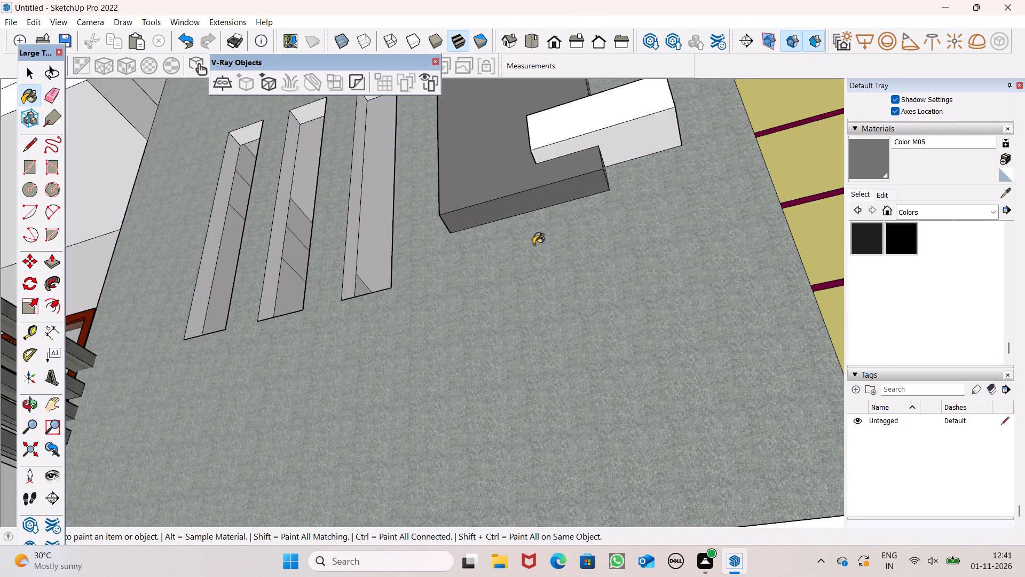
middle_drag(482, 227, 825, 380)
click(587, 308)
scroll(607, 312, down, 8)
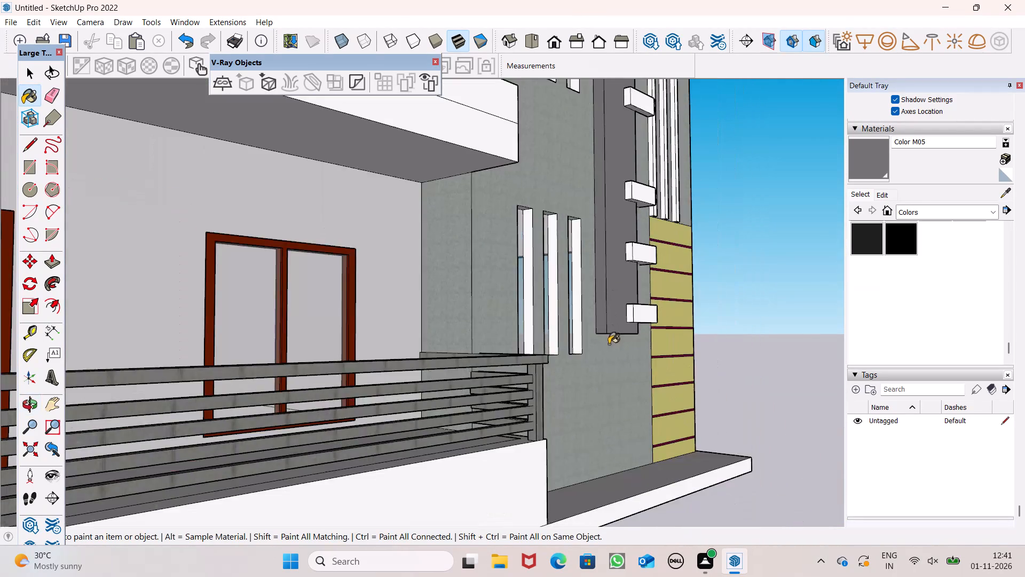
Paint the front face, balcony-side face and small top return of the vertical panel beside the tall window with Color M05.
scroll(609, 344, down, 7)
middle_drag(609, 345, 360, 397)
scroll(473, 302, down, 9)
middle_drag(472, 304, 497, 353)
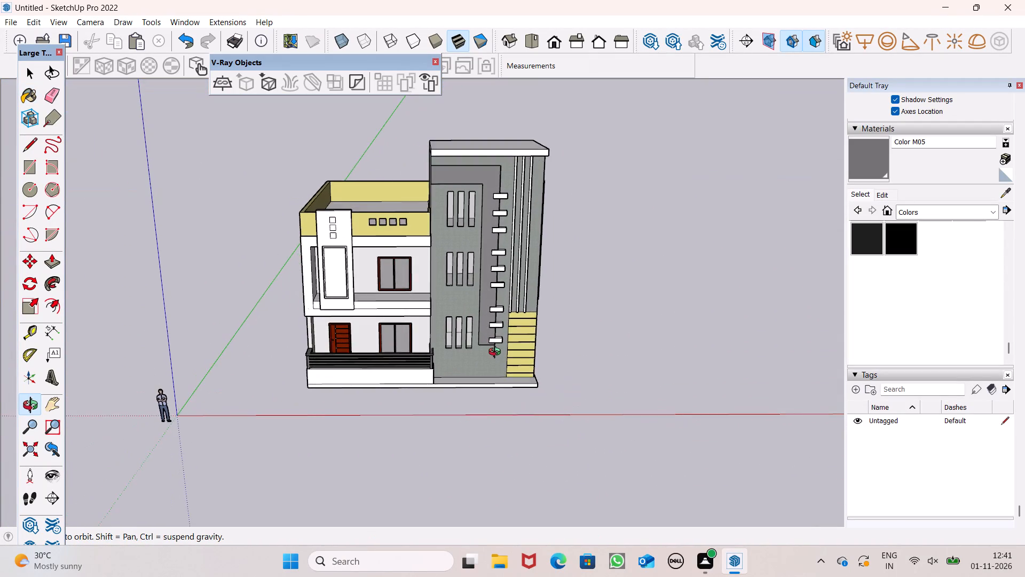
middle_drag(497, 353, 234, 392)
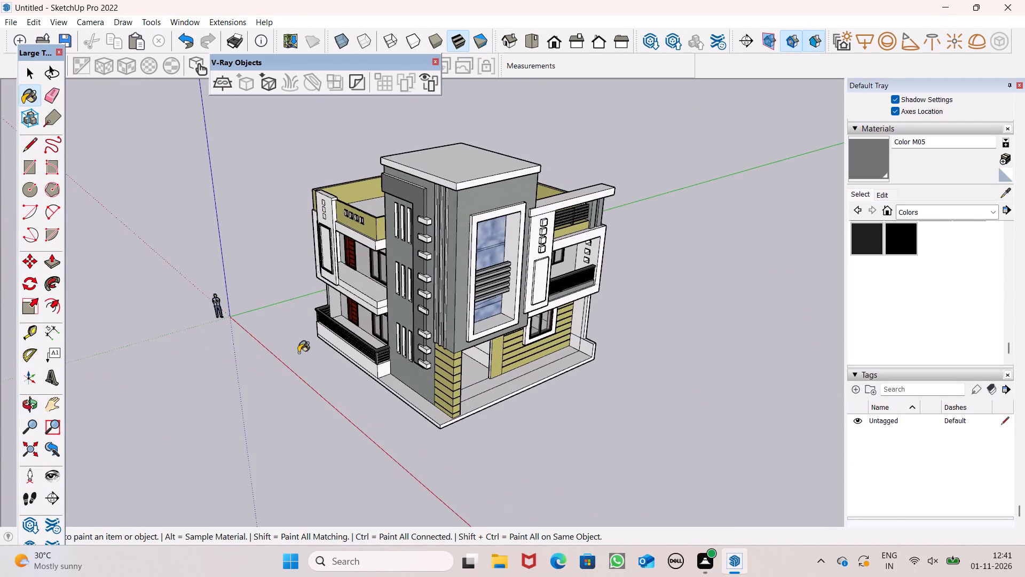
middle_drag(480, 323, 316, 288)
scroll(461, 245, up, 7)
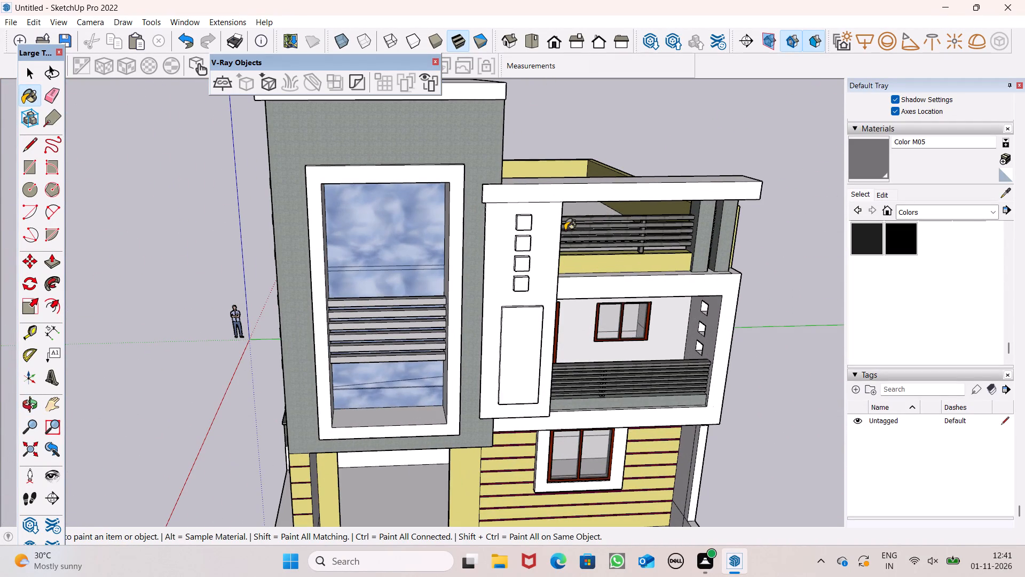
click(537, 233)
middle_drag(574, 280, 349, 204)
scroll(369, 215, up, 6)
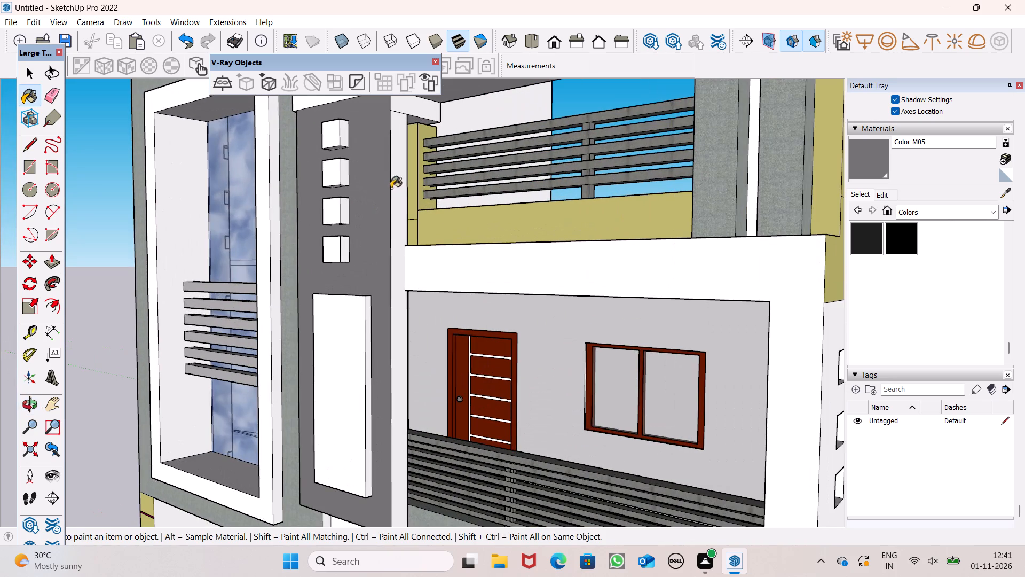
drag(401, 173, 401, 156)
drag(412, 105, 417, 108)
scroll(450, 142, down, 8)
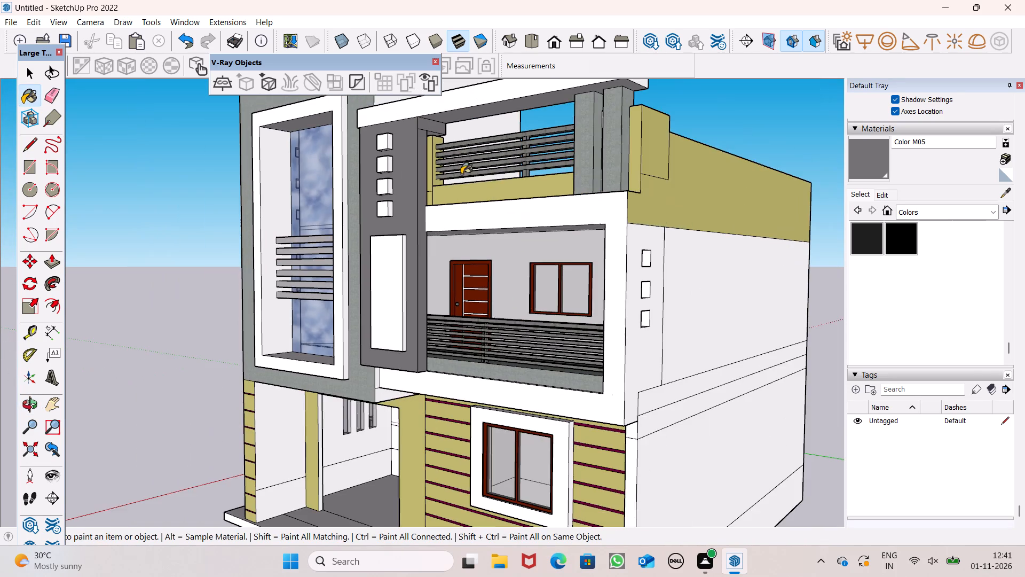
scroll(425, 266, down, 3)
Paint the tower-side face and the underside of the vertical panel beside the tall window with Color M05.
middle_drag(422, 309, 814, 240)
scroll(500, 305, up, 3)
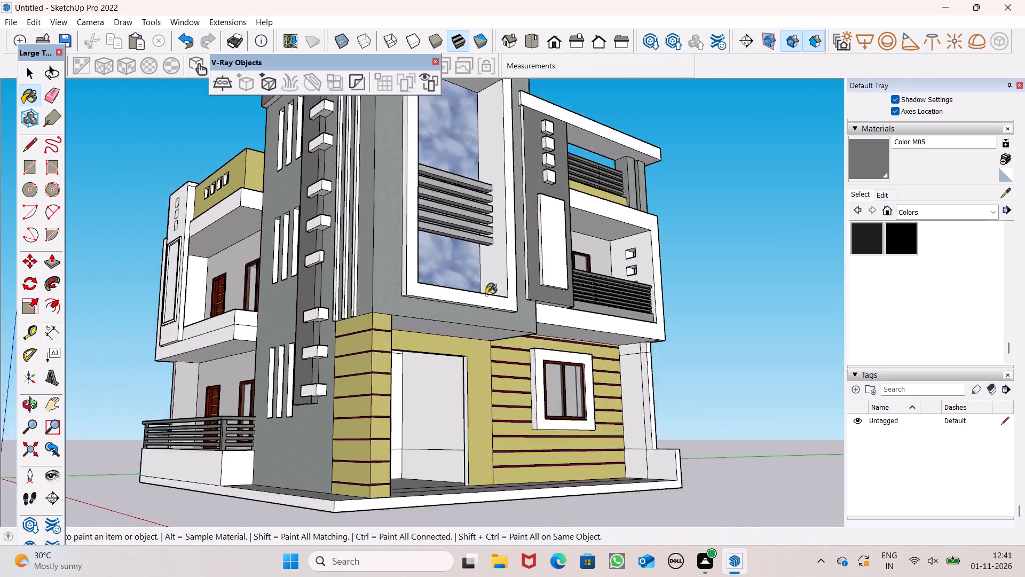
scroll(486, 295, up, 5)
scroll(549, 294, up, 7)
click(537, 299)
middle_drag(620, 352, 620, 298)
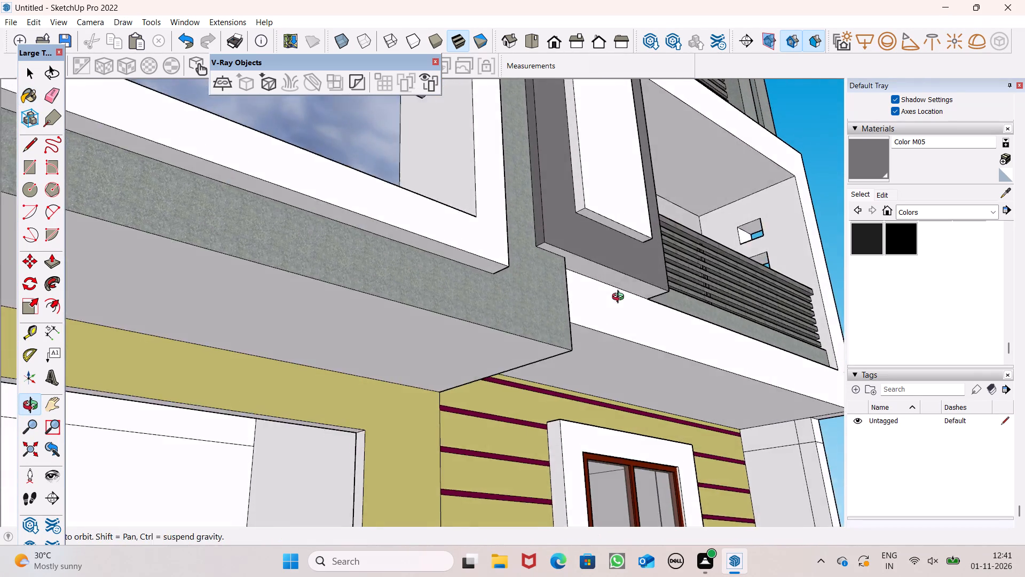
middle_drag(620, 298, 607, 260)
click(602, 246)
scroll(585, 196, down, 4)
middle_drag(600, 196, 655, 381)
scroll(590, 255, down, 4)
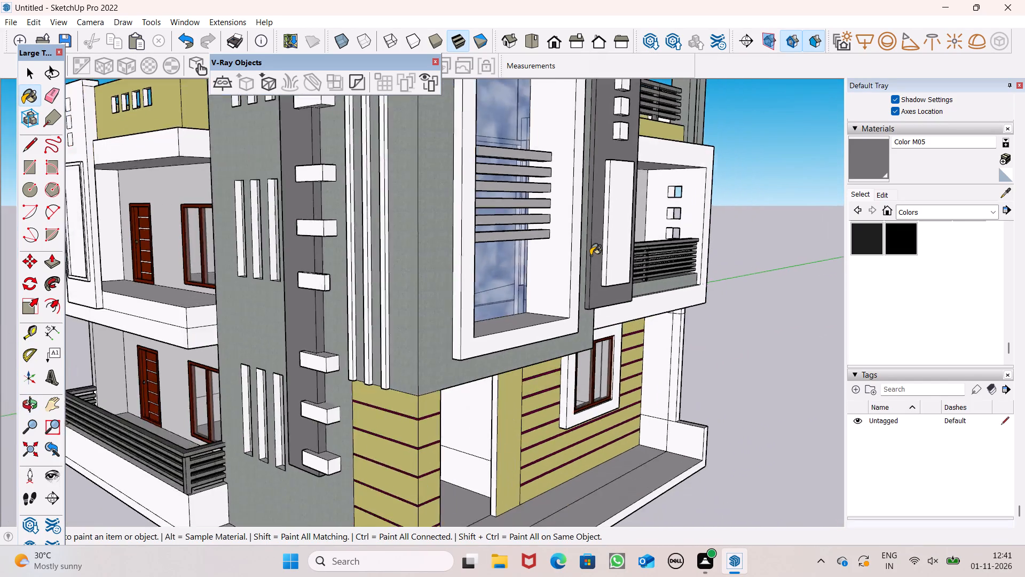
Paint the front face of the vertical panel at the far end of the other balcony facade with Color M05.
scroll(590, 255, down, 15)
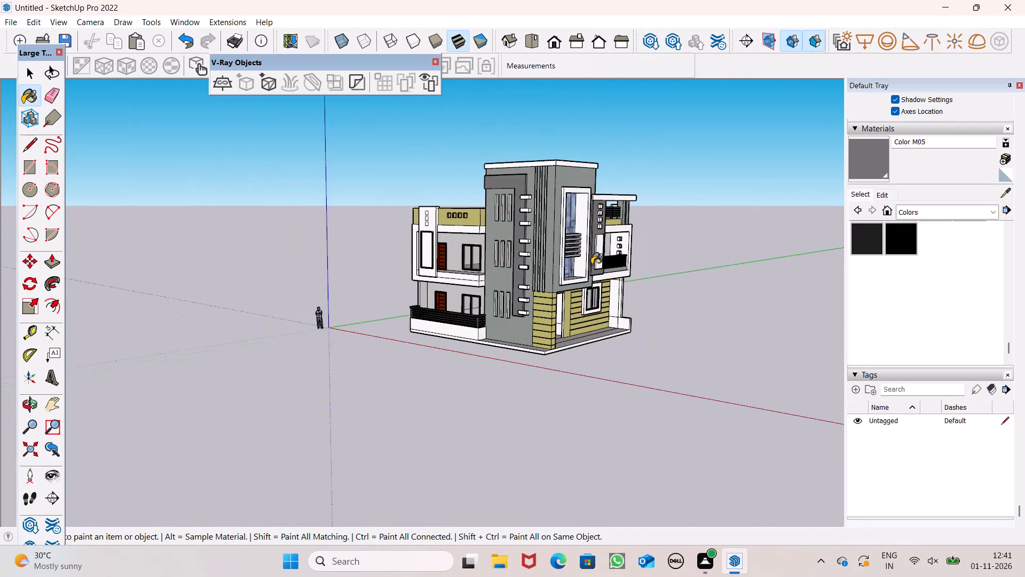
scroll(419, 249, up, 8)
middle_drag(449, 301, 526, 353)
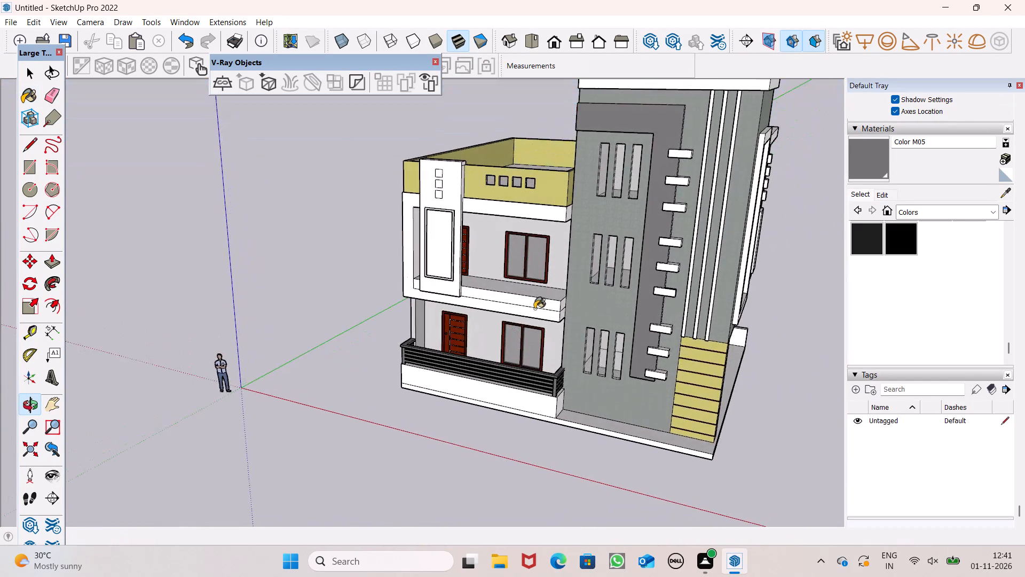
scroll(503, 295, up, 7)
click(415, 283)
middle_drag(450, 286, 364, 310)
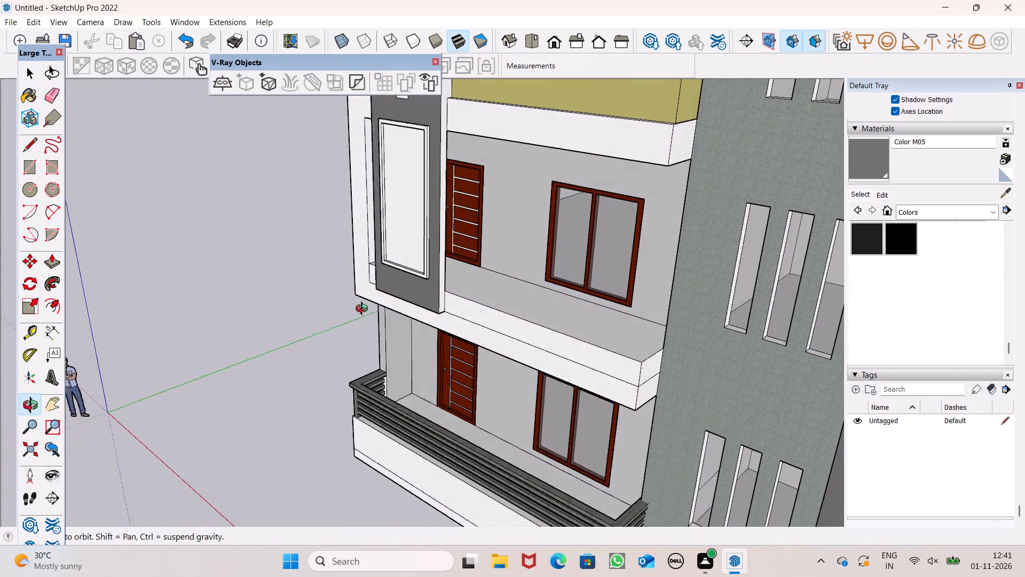
Paint the front and tower-side faces of the raised rectangular frame on the far-end vertical panel with Color M05.
middle_drag(364, 310, 333, 287)
scroll(404, 268, up, 14)
click(428, 262)
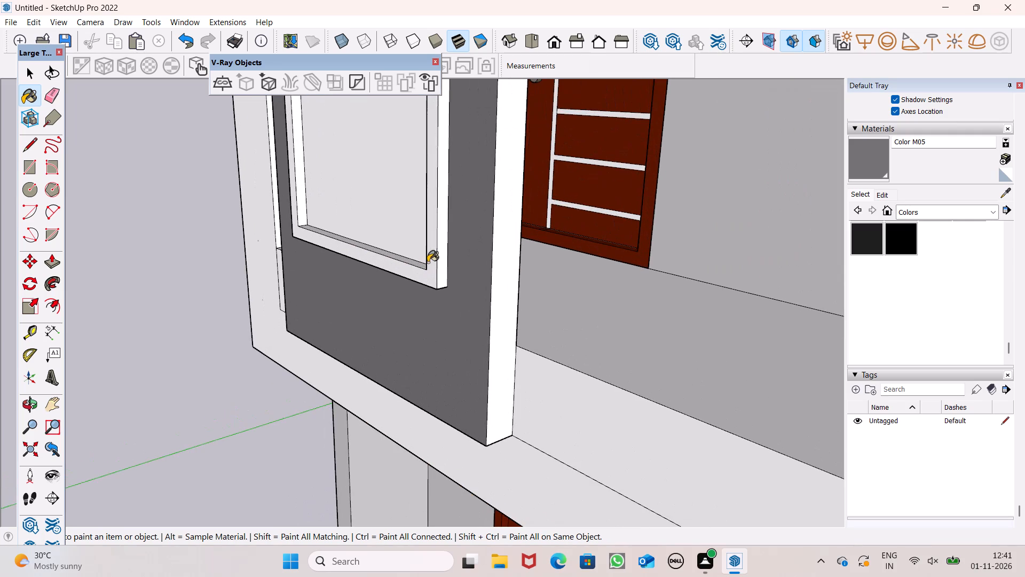
click(440, 256)
Paint the tower-side face and the underside of the far-end vertical panel with Color M05.
middle_drag(447, 285, 408, 259)
scroll(408, 259, up, 1)
click(452, 256)
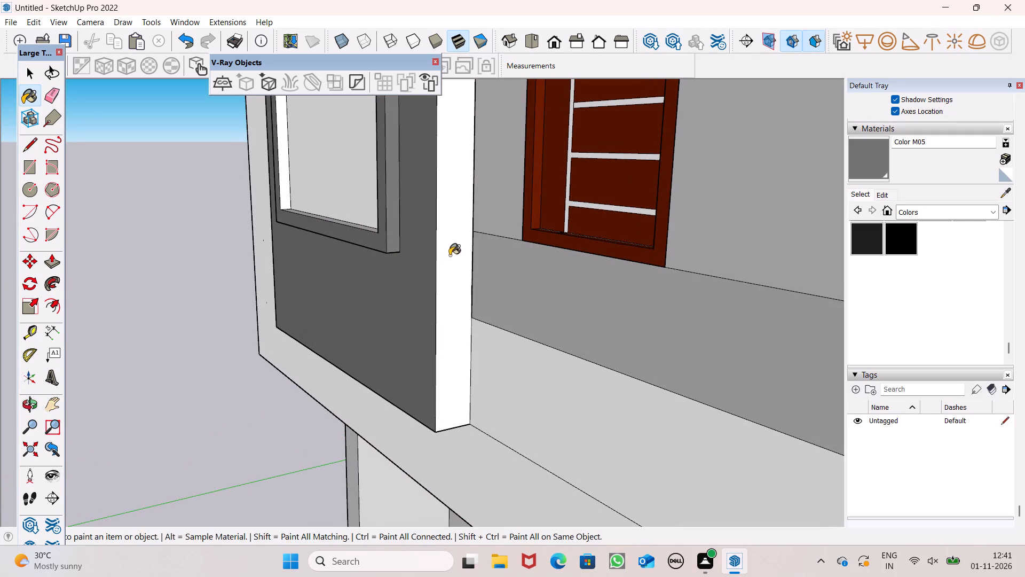
scroll(447, 267, down, 6)
middle_drag(411, 349, 525, 99)
click(488, 209)
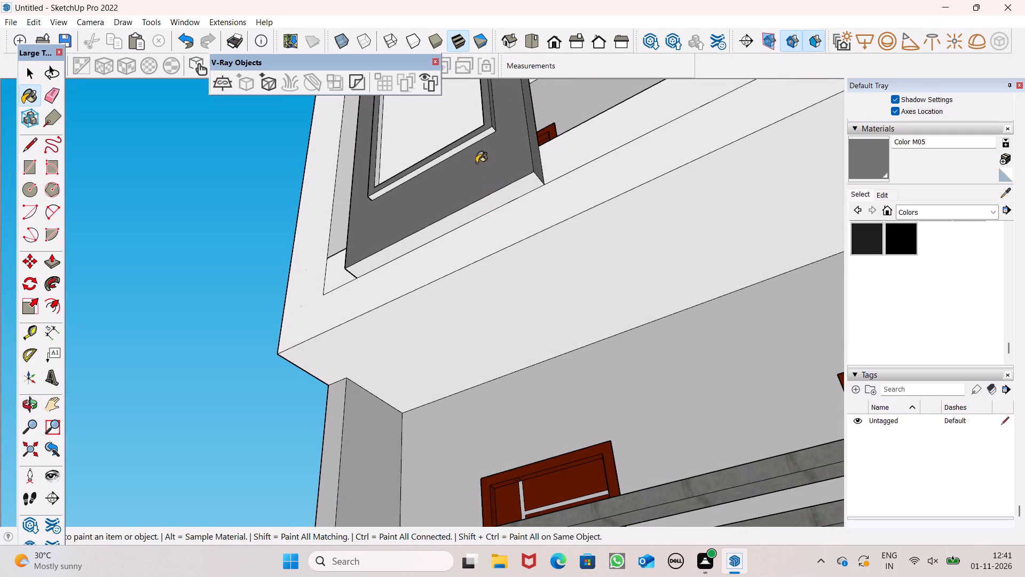
Paint the underside and the outer side face of the panel's raised rectangular frame with Color M05.
middle_drag(456, 157, 575, 217)
scroll(573, 217, up, 1)
scroll(453, 147, up, 7)
click(419, 266)
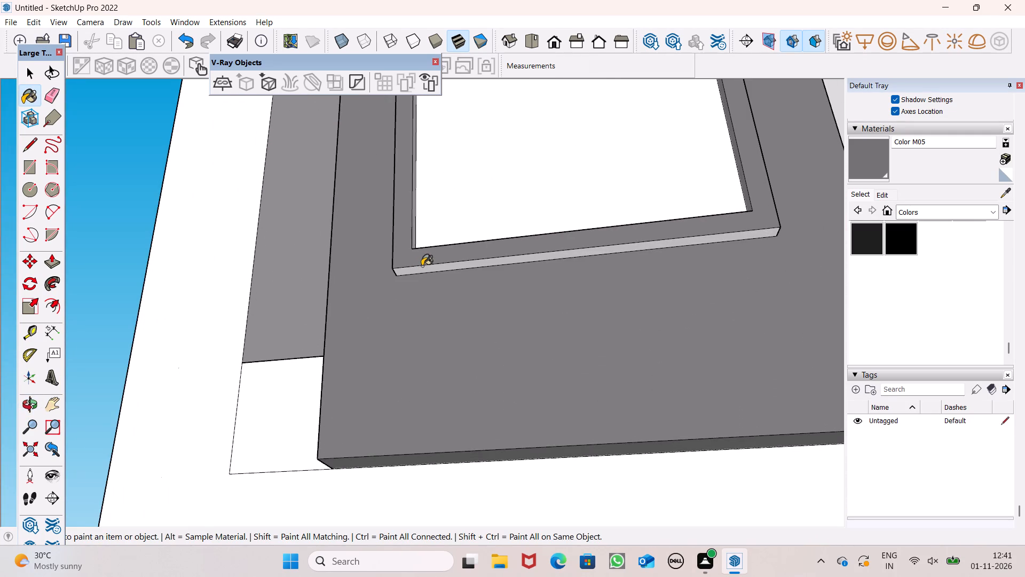
middle_drag(438, 272, 518, 141)
scroll(484, 159, up, 6)
click(458, 183)
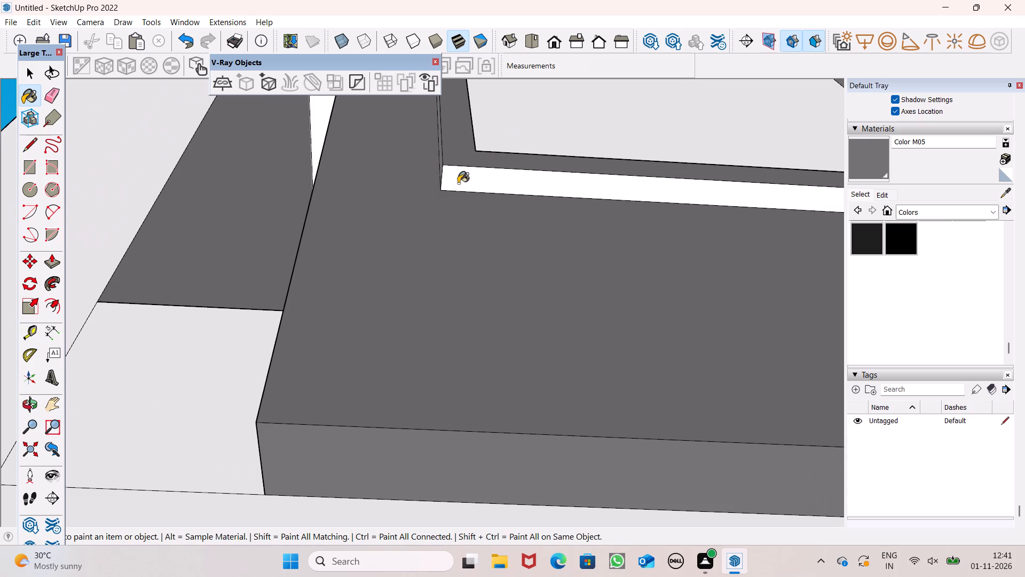
middle_drag(476, 205, 580, 319)
click(462, 121)
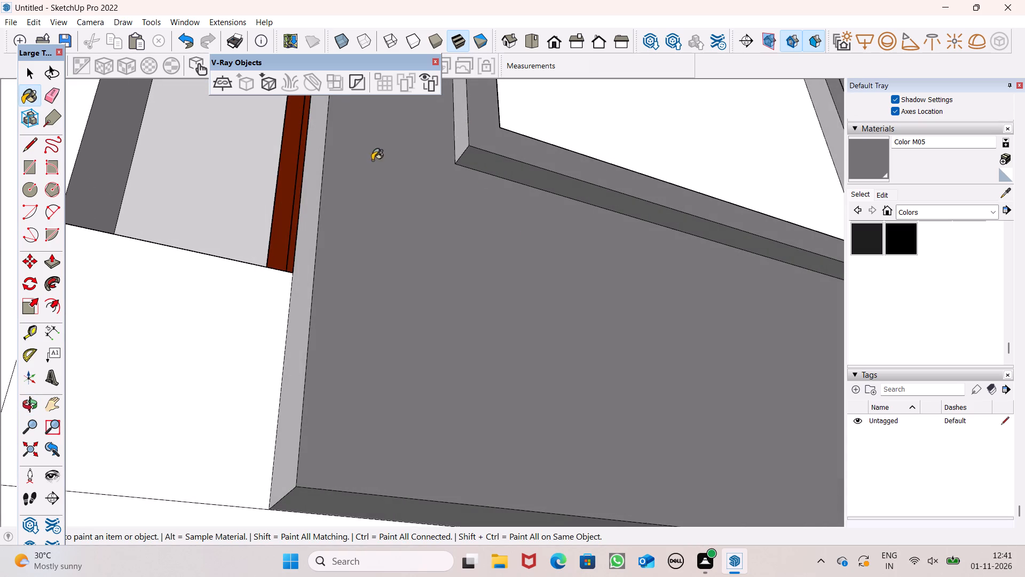
Paint the vertical panel's side face that looks away from the tower with Color M05.
scroll(344, 174, up, 3)
scroll(311, 204, down, 2)
middle_drag(322, 215, 381, 249)
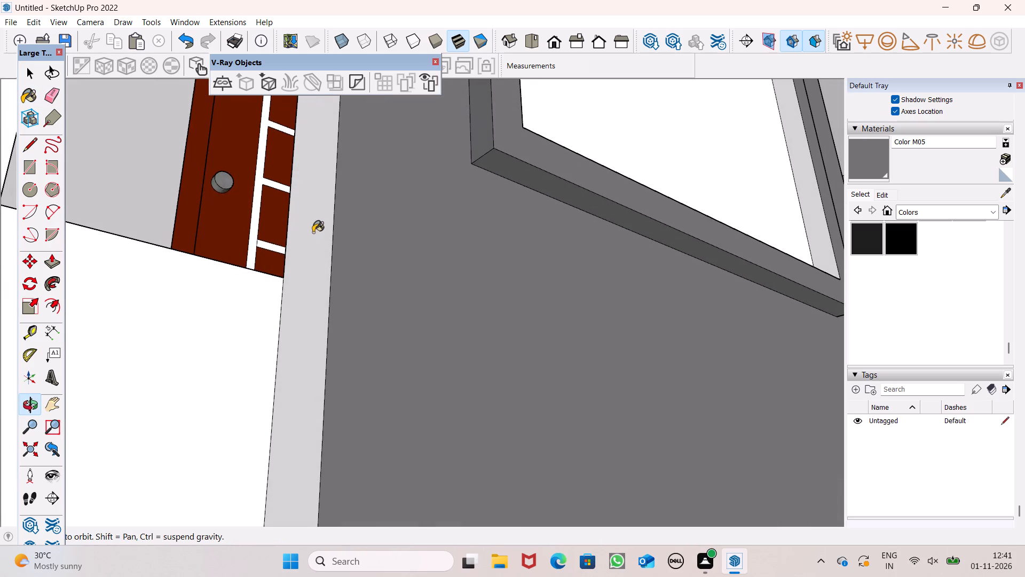
click(313, 232)
Paint the raised frame's inner bottom face and its inner side face farthest from the tower with Color M05.
scroll(483, 215, down, 2)
middle_drag(508, 237, 368, 315)
scroll(408, 216, down, 4)
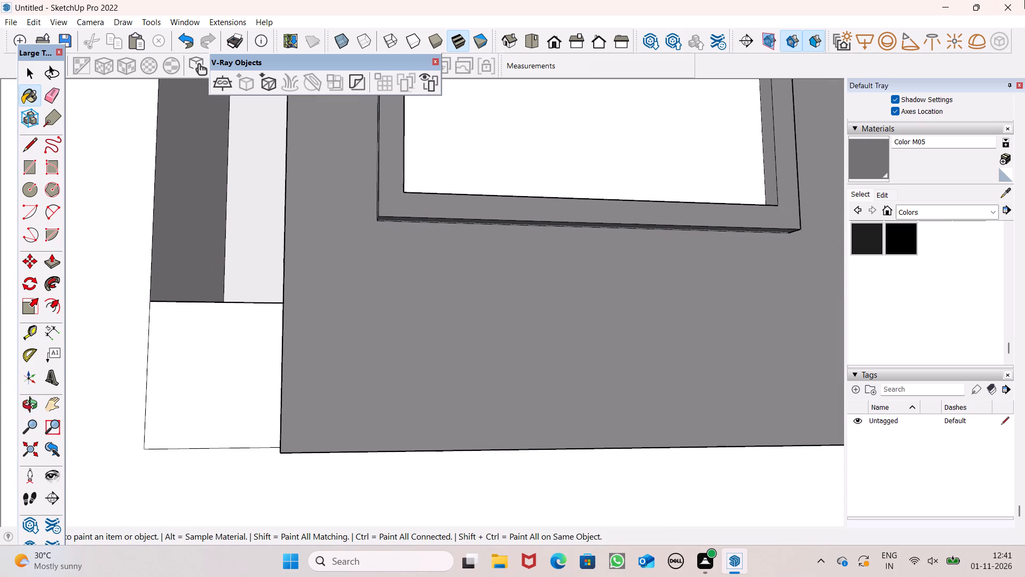
scroll(608, 222, down, 5)
middle_drag(589, 279, 297, 494)
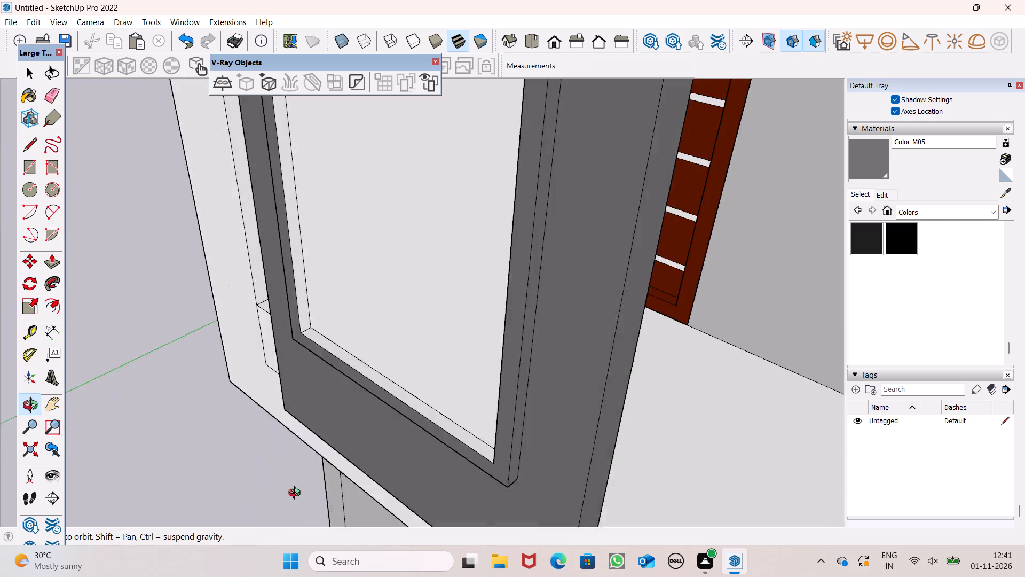
middle_drag(297, 494, 291, 495)
scroll(170, 373, up, 3)
scroll(261, 343, down, 3)
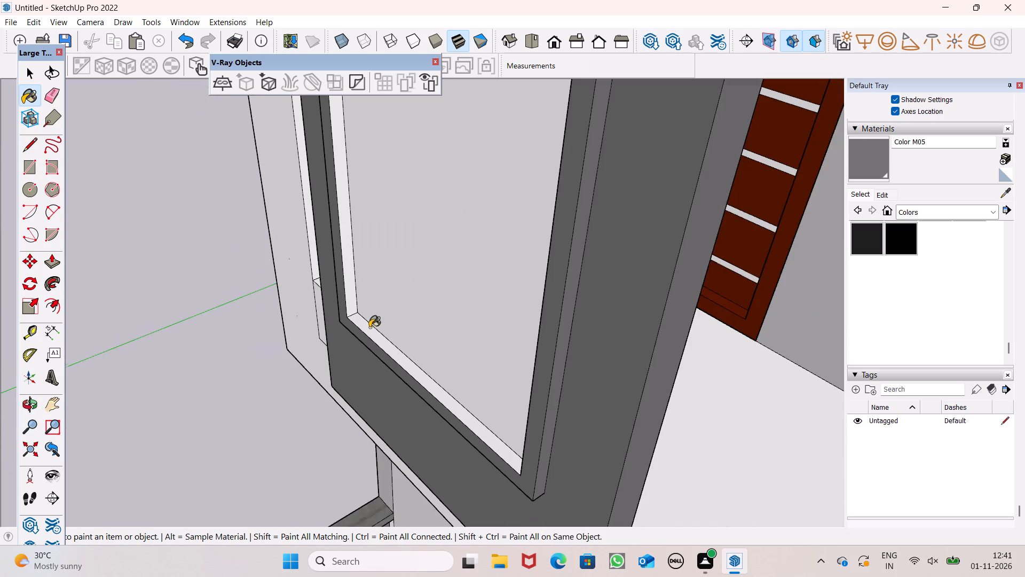
scroll(366, 323, up, 5)
drag(341, 299, 343, 304)
click(358, 331)
Paint the raised frame's top face and its inner side face nearest the tower with Color M05.
scroll(353, 337, down, 2)
middle_drag(324, 387, 759, 441)
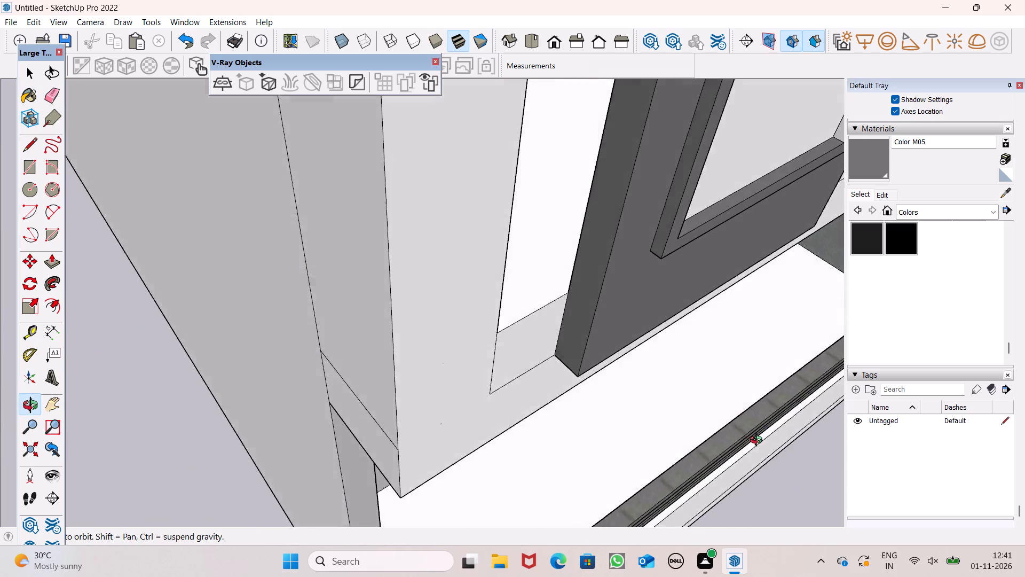
middle_drag(759, 441, 762, 431)
scroll(612, 409, down, 7)
scroll(727, 261, up, 6)
scroll(651, 191, up, 6)
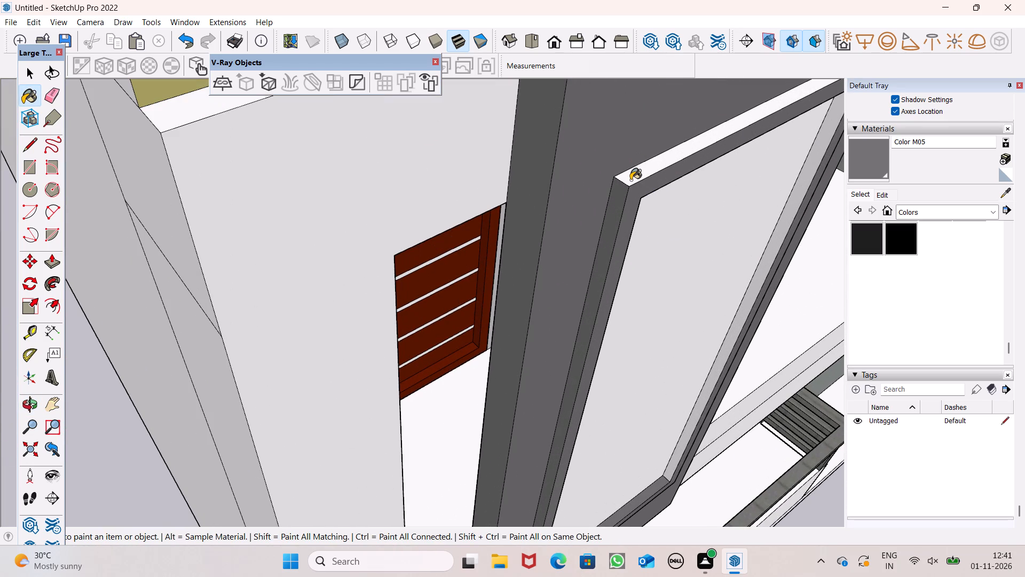
scroll(630, 180, up, 2)
click(637, 178)
scroll(523, 183, down, 6)
scroll(857, 155, up, 6)
scroll(687, 150, down, 3)
middle_drag(622, 185, 691, 168)
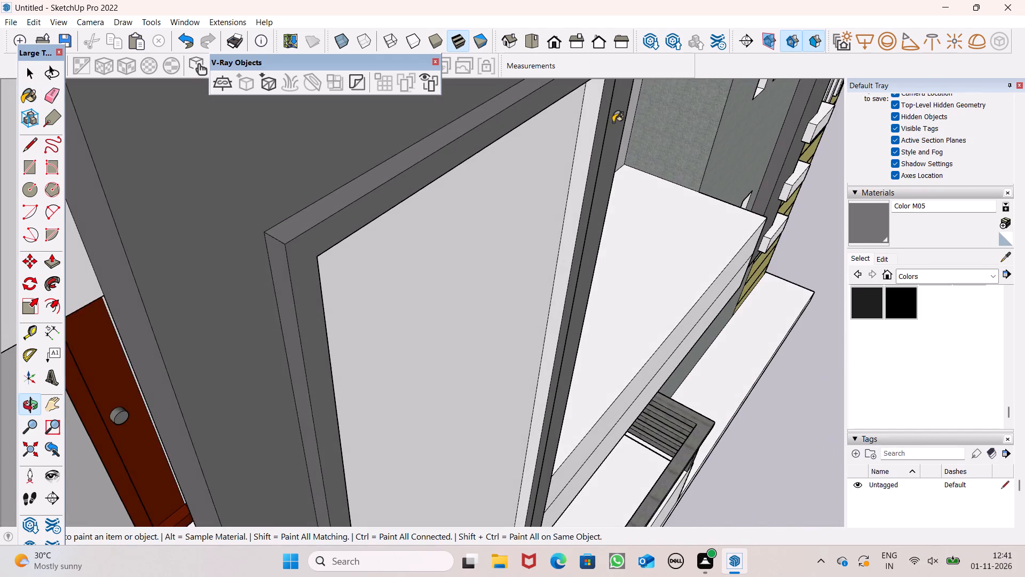
scroll(605, 120, up, 3)
click(580, 122)
Paint the top face of the far-end vertical panel with Color M05.
scroll(566, 135, down, 11)
middle_drag(601, 183, 318, 118)
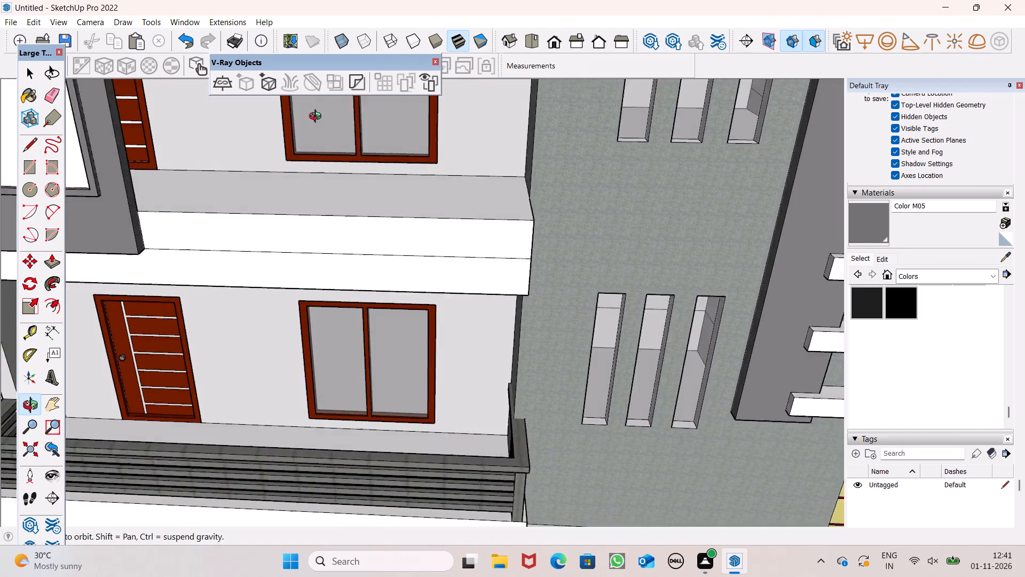
middle_drag(318, 118, 293, 135)
scroll(292, 209, down, 5)
middle_drag(266, 221, 243, 219)
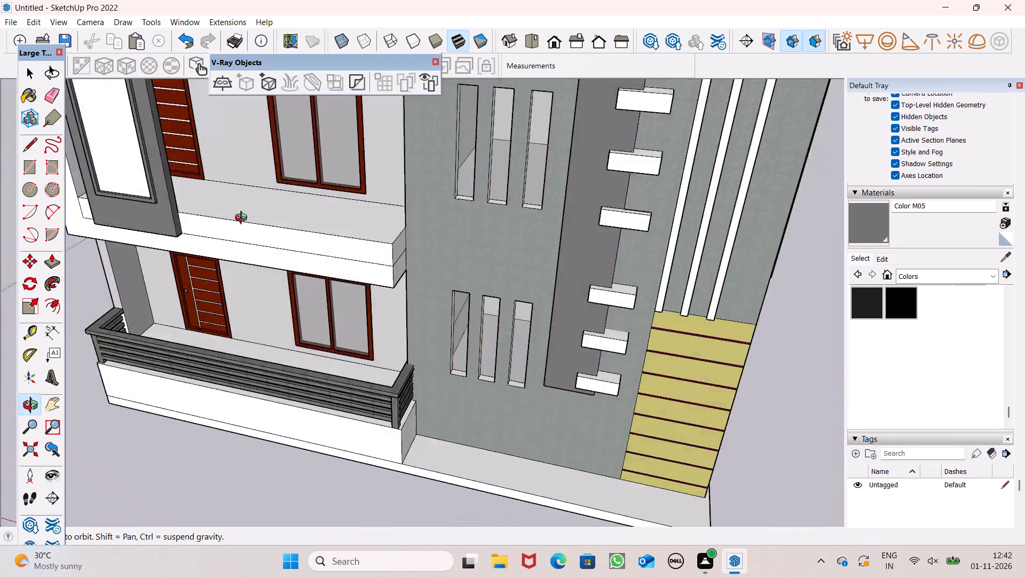
middle_drag(243, 219, 391, 197)
scroll(285, 230, down, 9)
middle_drag(204, 220, 349, 173)
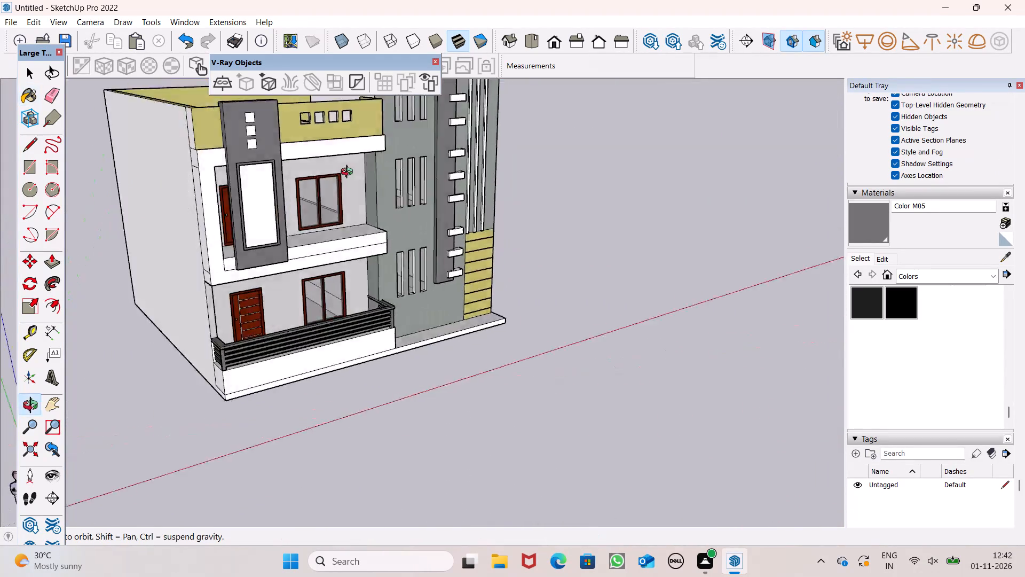
middle_drag(349, 173, 418, 233)
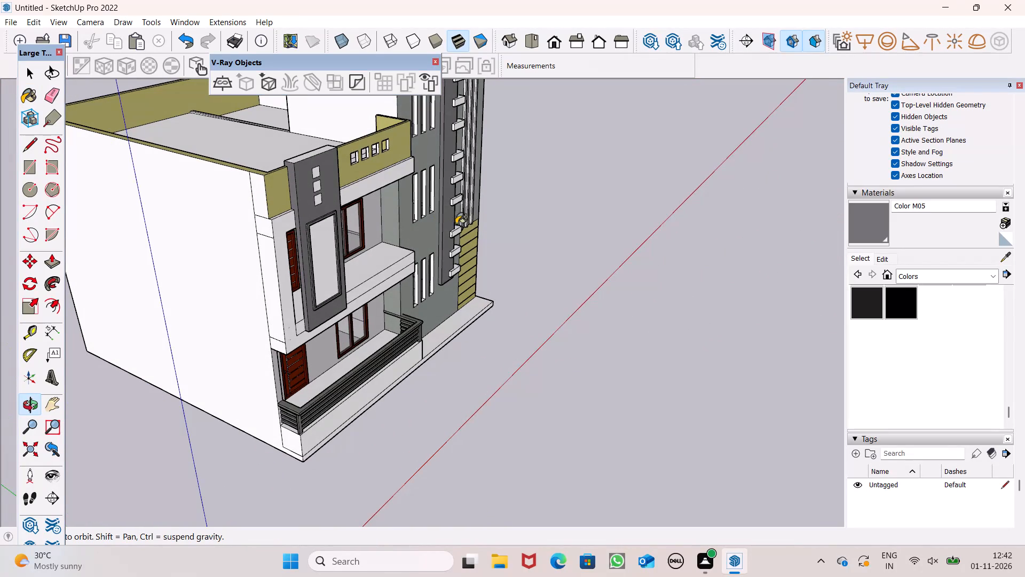
scroll(454, 274, down, 4)
middle_drag(396, 292, 380, 311)
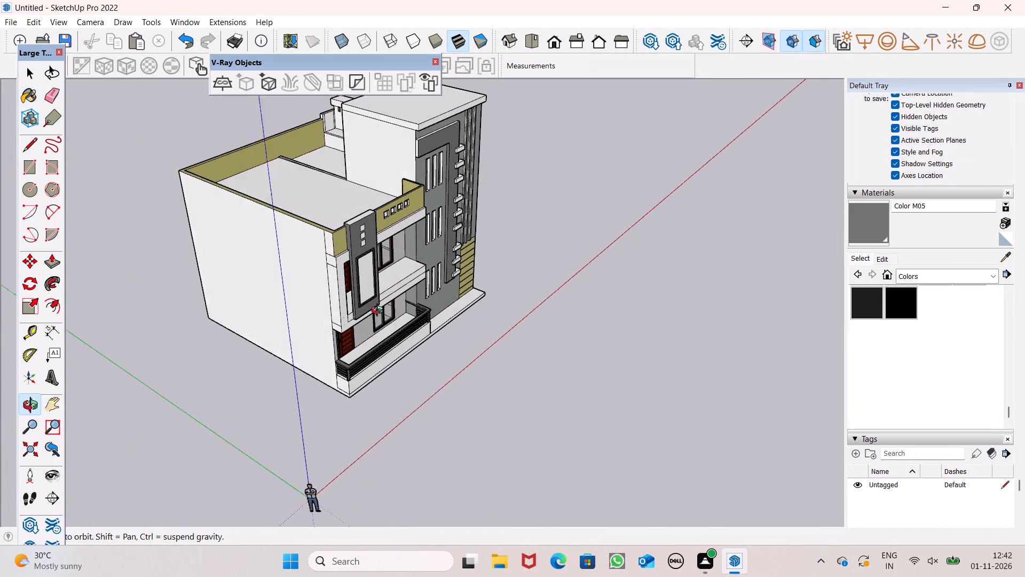
middle_drag(380, 311, 381, 300)
scroll(353, 208, up, 13)
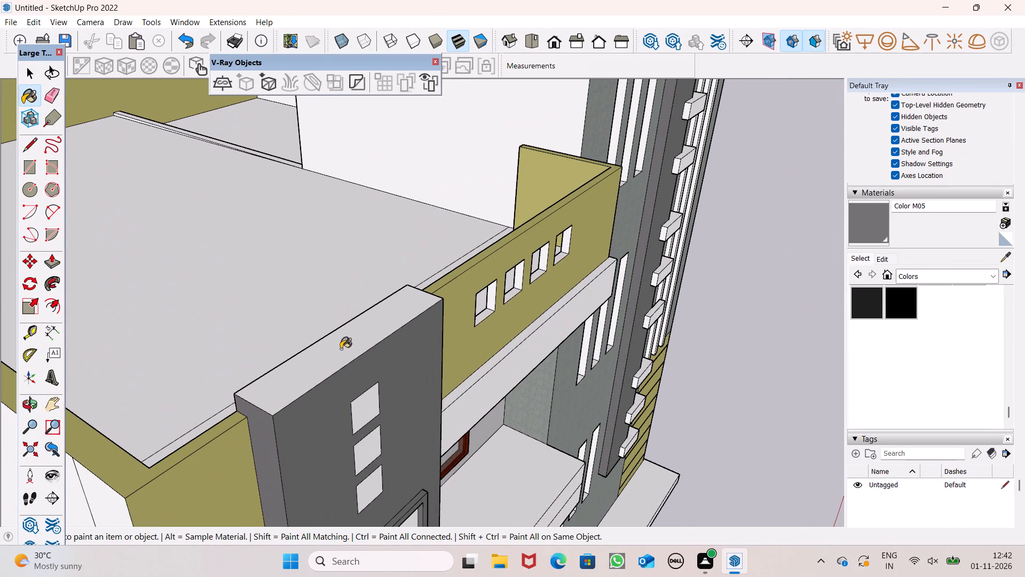
click(341, 348)
Examine the painted house from several sides to review the colours on both facades and the tower.
scroll(334, 236, down, 5)
middle_drag(313, 255, 748, 231)
scroll(720, 189, down, 3)
middle_drag(775, 203, 271, 183)
scroll(290, 162, down, 3)
middle_drag(470, 227, 319, 216)
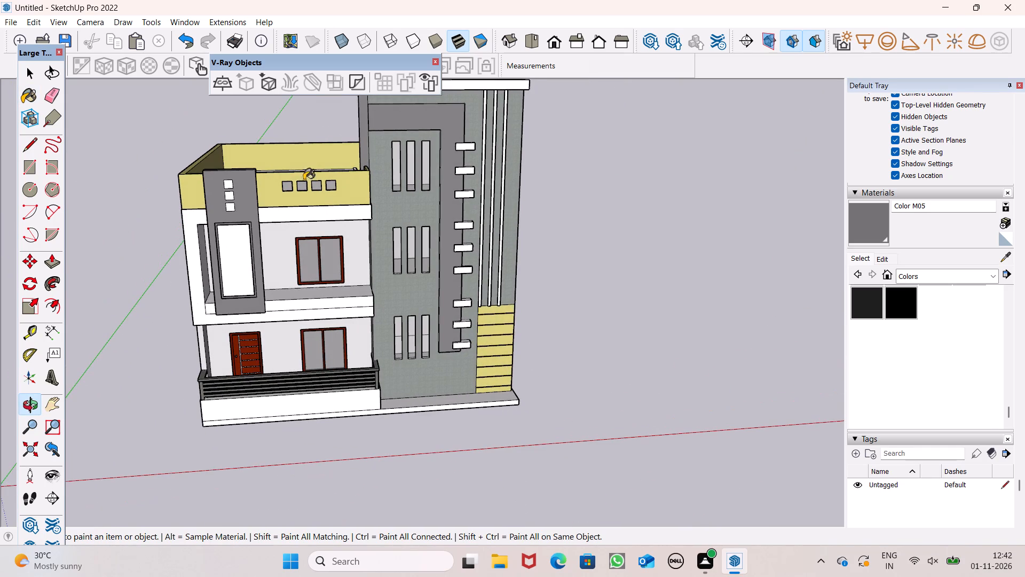
scroll(443, 344, down, 1)
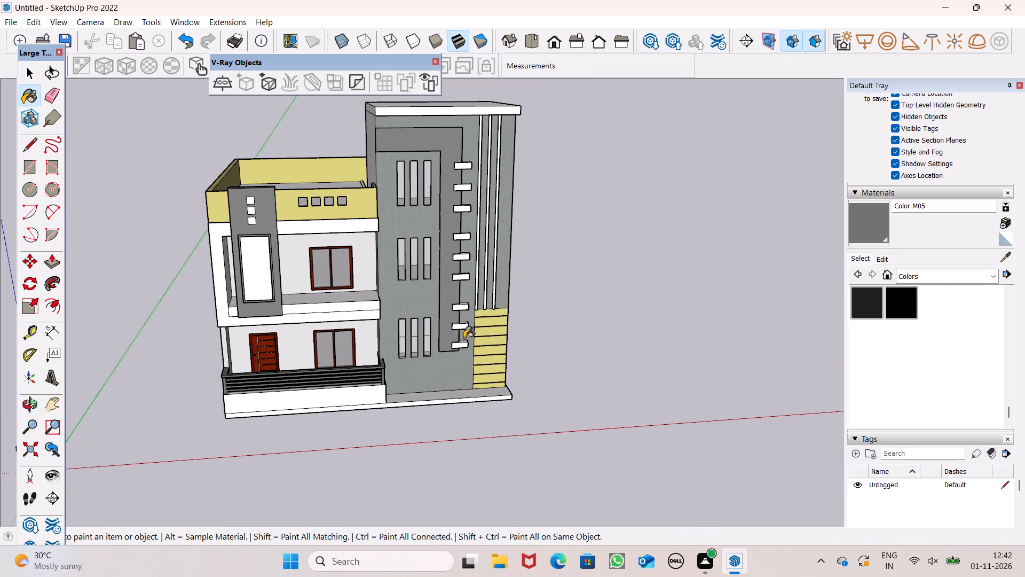
scroll(638, 328, down, 2)
middle_drag(683, 362, 345, 322)
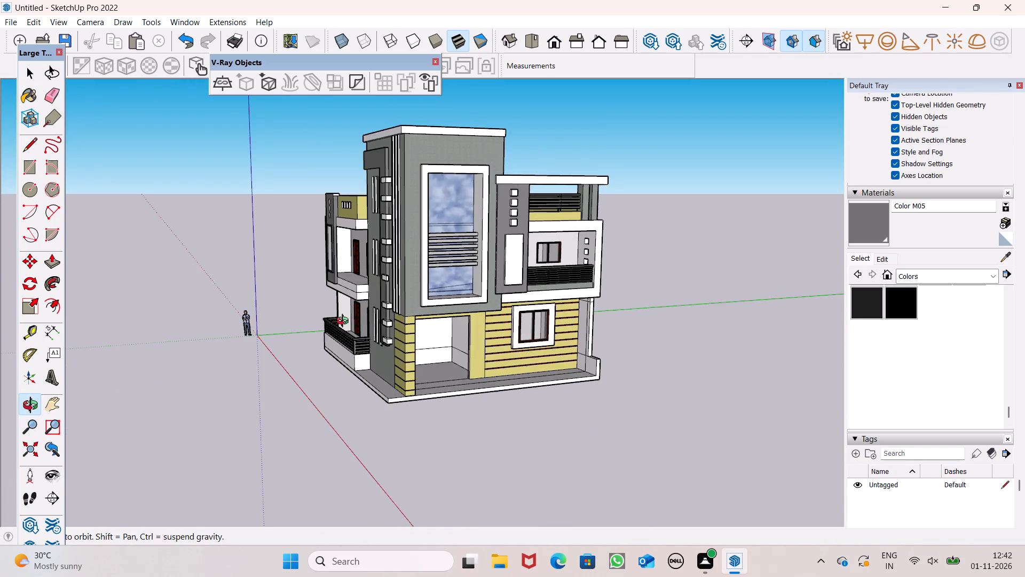
middle_drag(345, 322, 508, 328)
scroll(643, 322, down, 5)
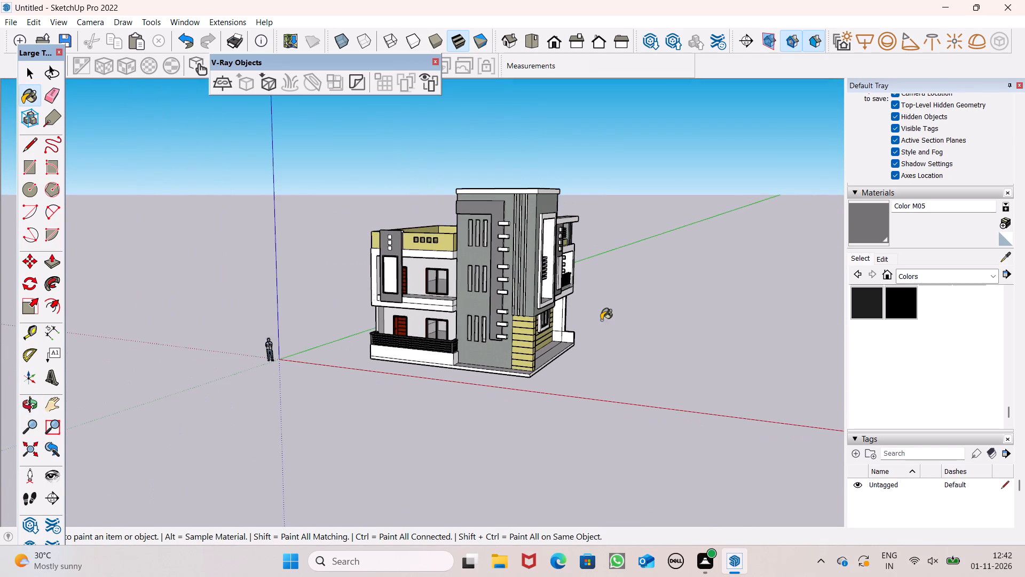
middle_drag(596, 316, 529, 354)
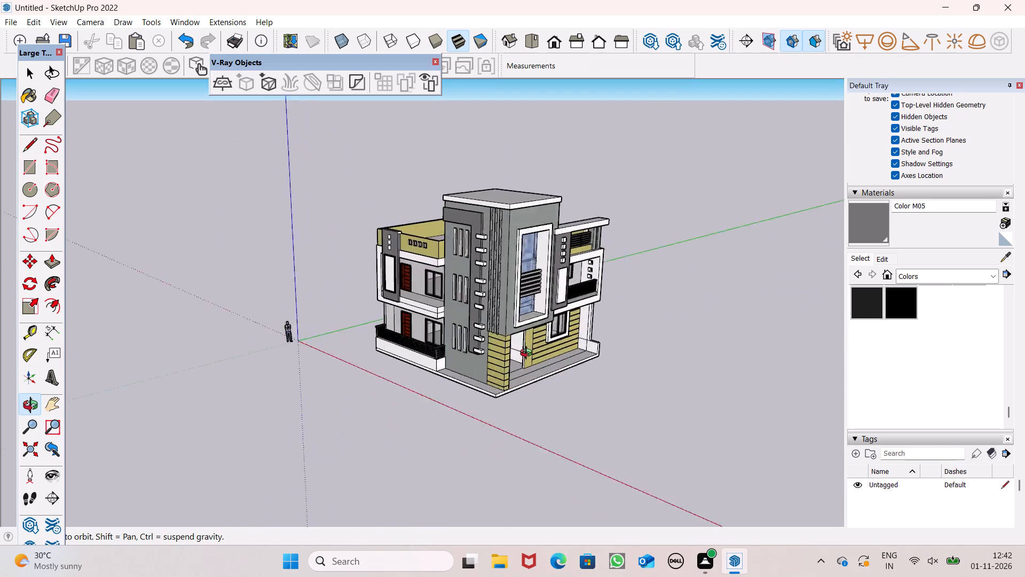
middle_drag(529, 354, 791, 303)
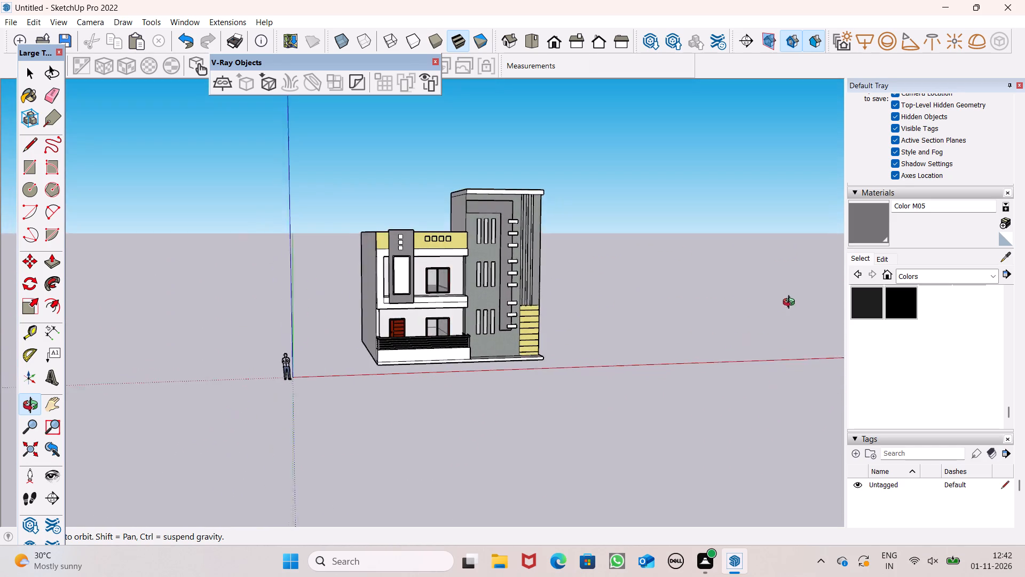
middle_drag(791, 303, 834, 302)
scroll(515, 287, up, 1)
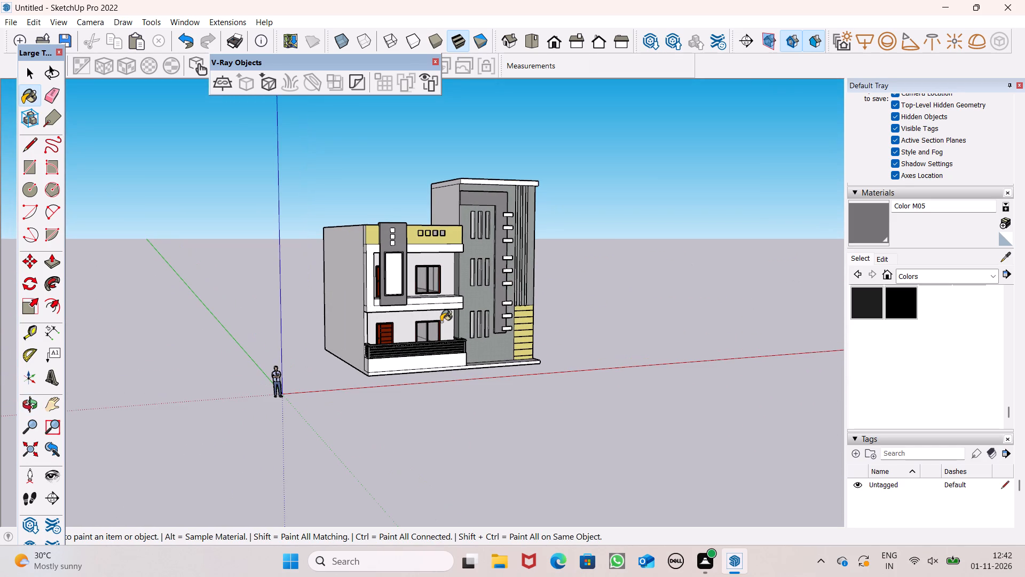
middle_drag(521, 363, 266, 381)
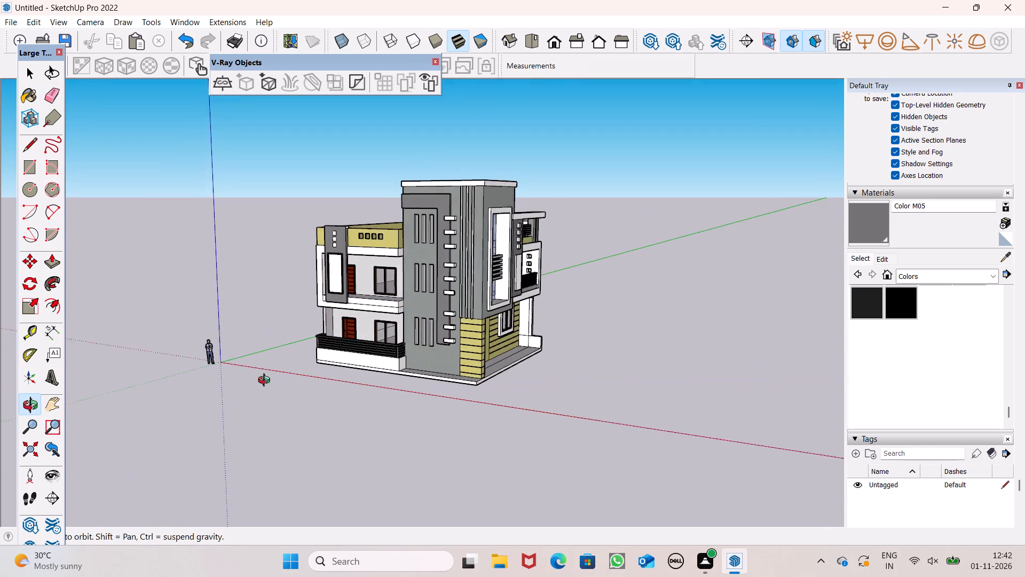
middle_drag(266, 381, 240, 389)
key(space)
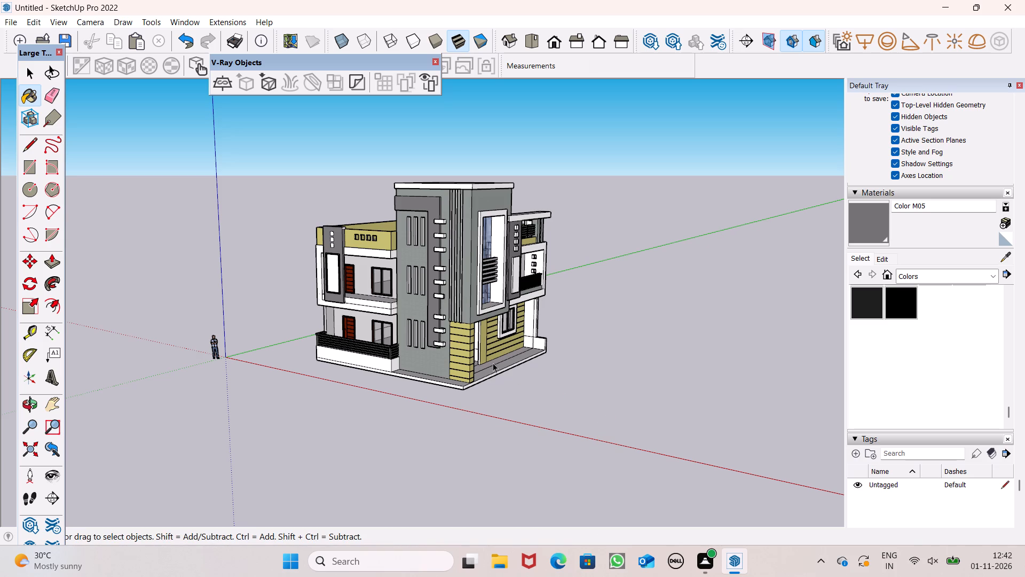
middle_drag(526, 379, 699, 348)
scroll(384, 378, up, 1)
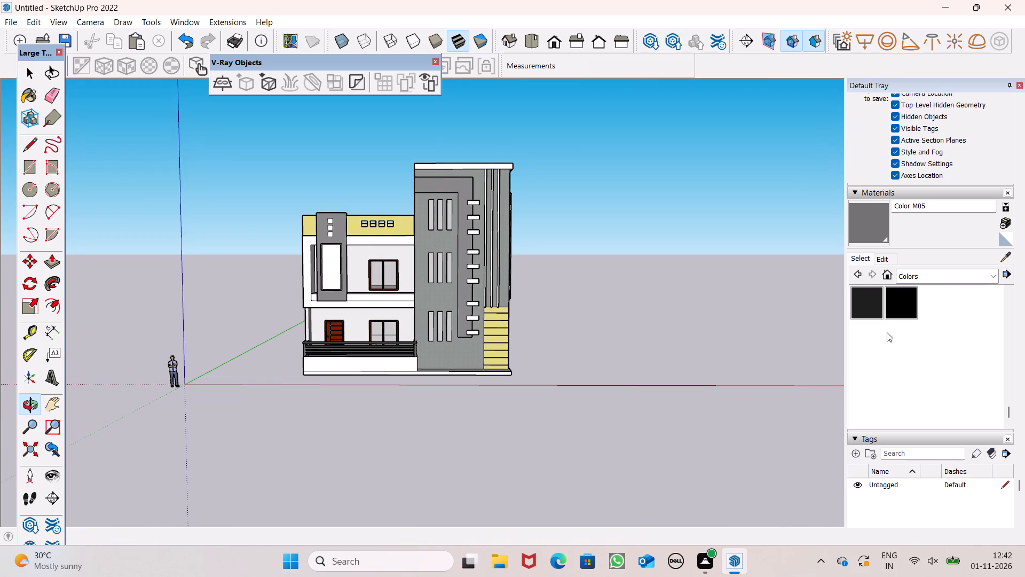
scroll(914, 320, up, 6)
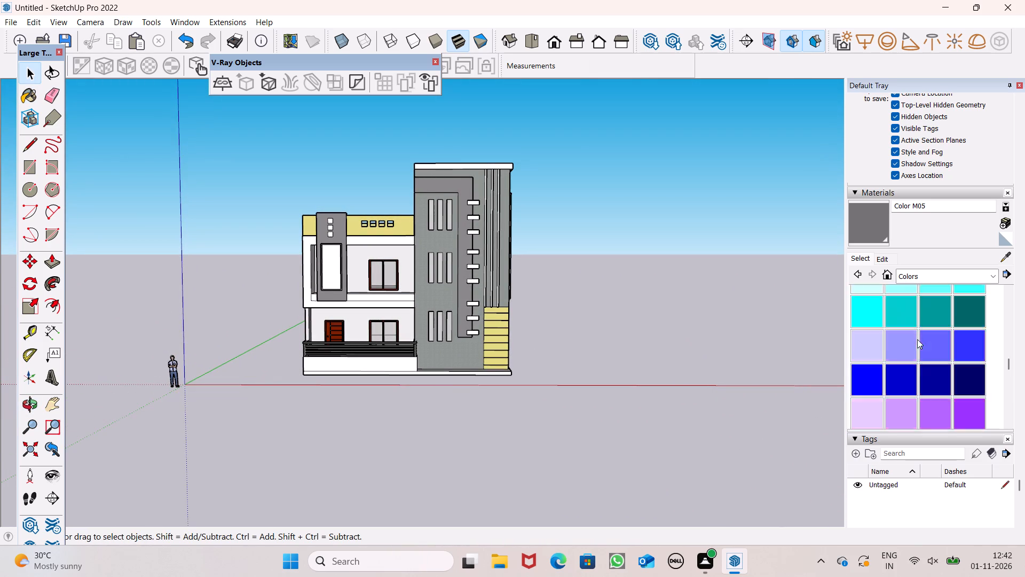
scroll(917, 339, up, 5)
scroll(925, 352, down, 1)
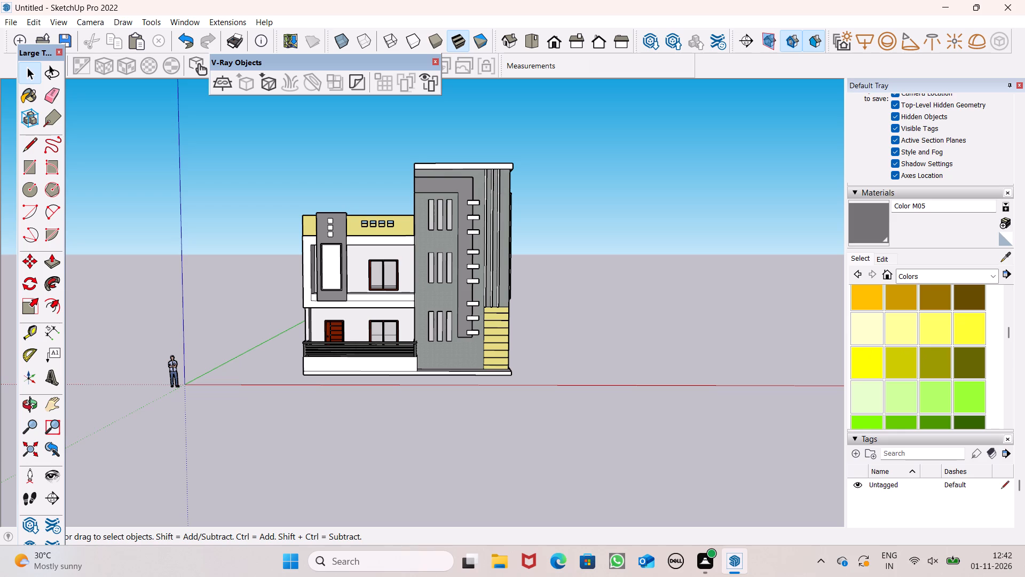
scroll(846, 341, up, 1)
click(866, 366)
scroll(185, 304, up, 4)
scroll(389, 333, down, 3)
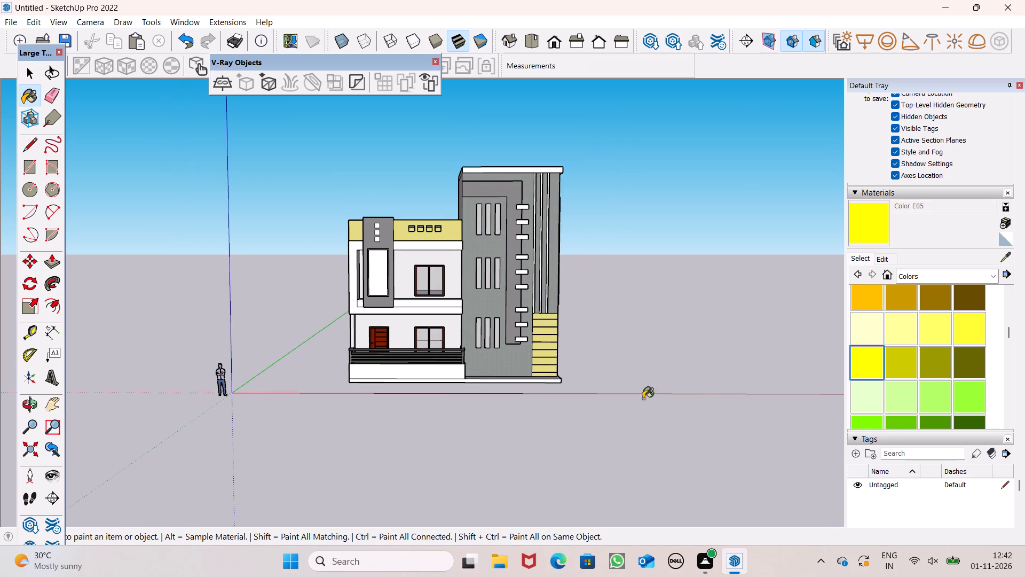
Paint the front, top and corner-side faces of the topmost projecting block on the tower's grey band with Color D05.
scroll(973, 360, up, 3)
scroll(955, 356, down, 2)
click(876, 356)
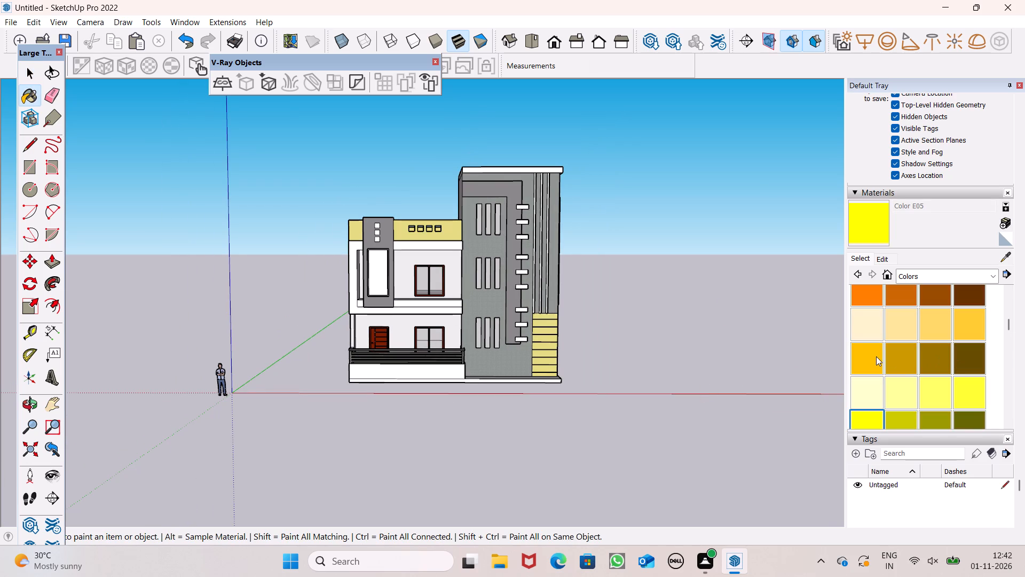
scroll(353, 217, up, 6)
scroll(535, 261, up, 6)
scroll(633, 244, up, 1)
scroll(633, 244, down, 5)
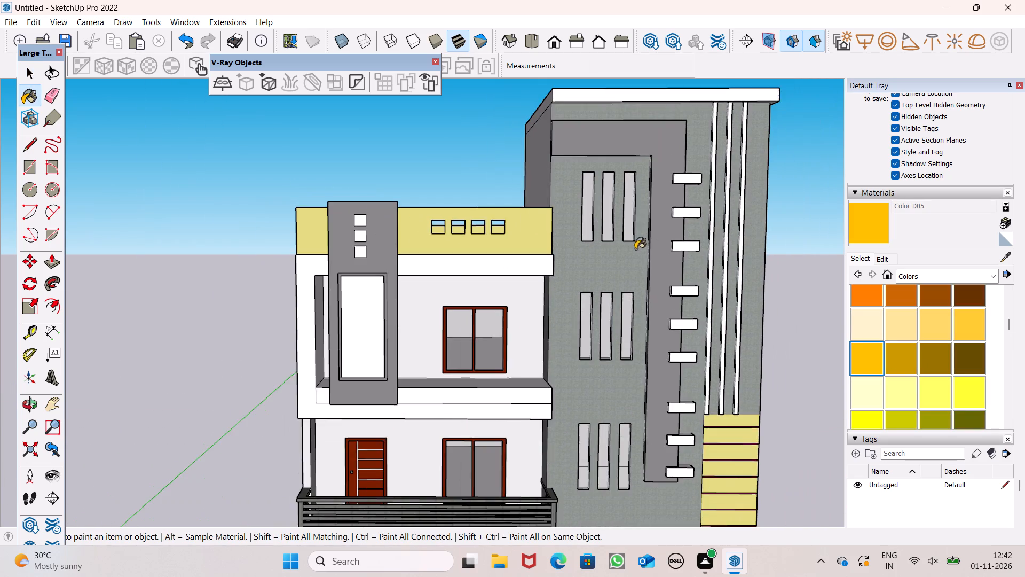
middle_drag(723, 261, 691, 325)
scroll(695, 227, up, 7)
click(688, 212)
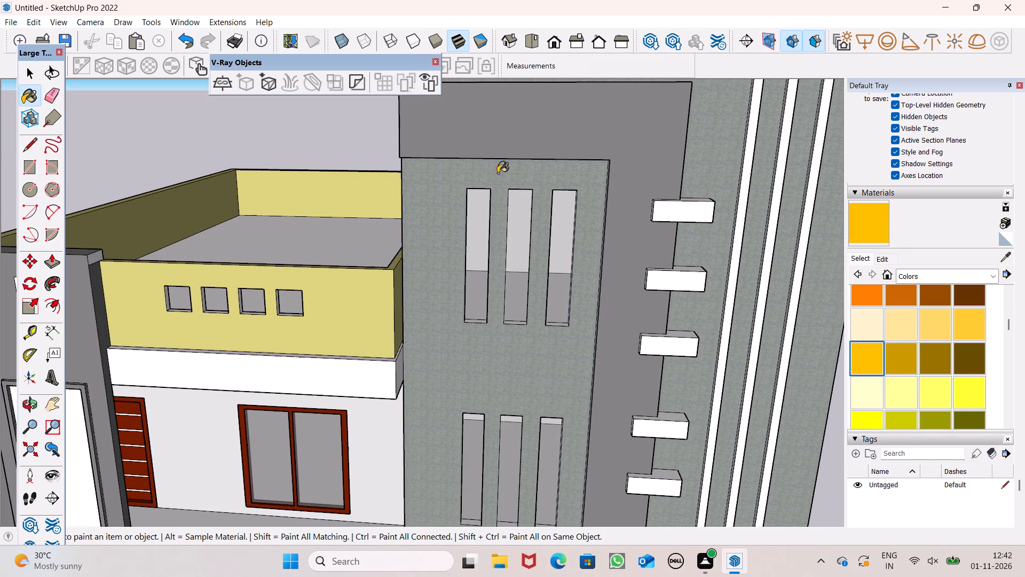
scroll(475, 199, down, 1)
middle_drag(632, 240, 502, 352)
scroll(516, 349, up, 6)
click(558, 412)
scroll(548, 379, down, 5)
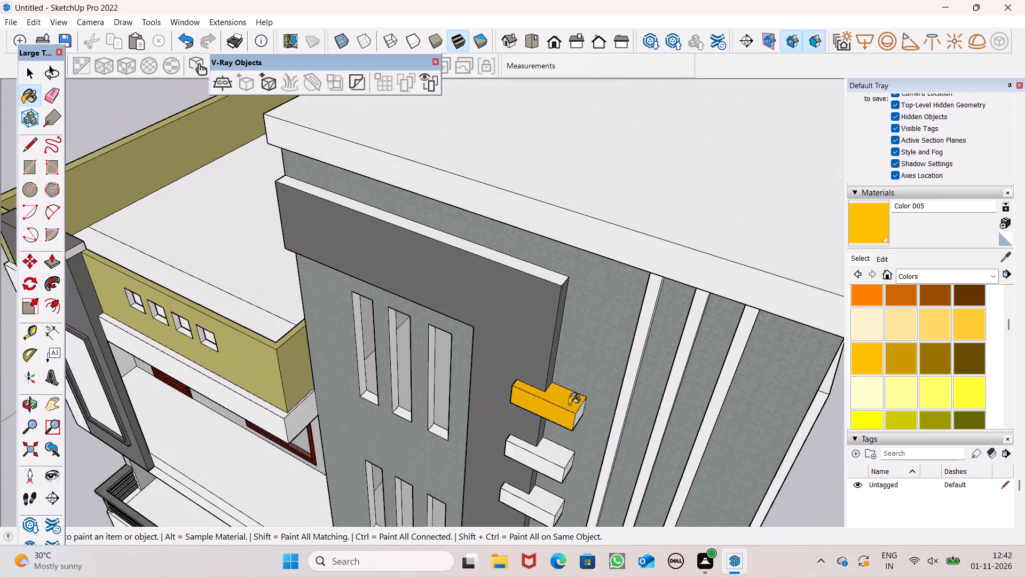
middle_drag(596, 445, 534, 360)
scroll(493, 306, up, 6)
click(487, 288)
scroll(428, 159, down, 5)
Paint the front, top and corner-side faces of the second projecting block from the top with Color D05.
scroll(440, 360, up, 6)
click(458, 273)
click(458, 279)
click(471, 301)
click(435, 292)
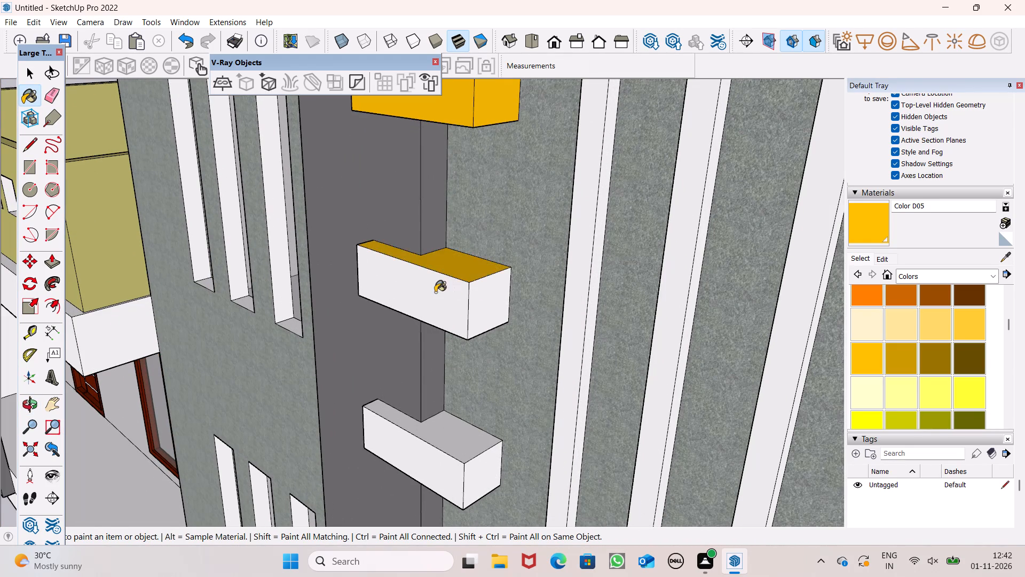
Paint the front, top and corner-side faces of the third projecting block from the top with Color D05.
scroll(443, 261, down, 5)
middle_drag(446, 293, 515, 267)
scroll(522, 332, up, 6)
drag(510, 338, 510, 352)
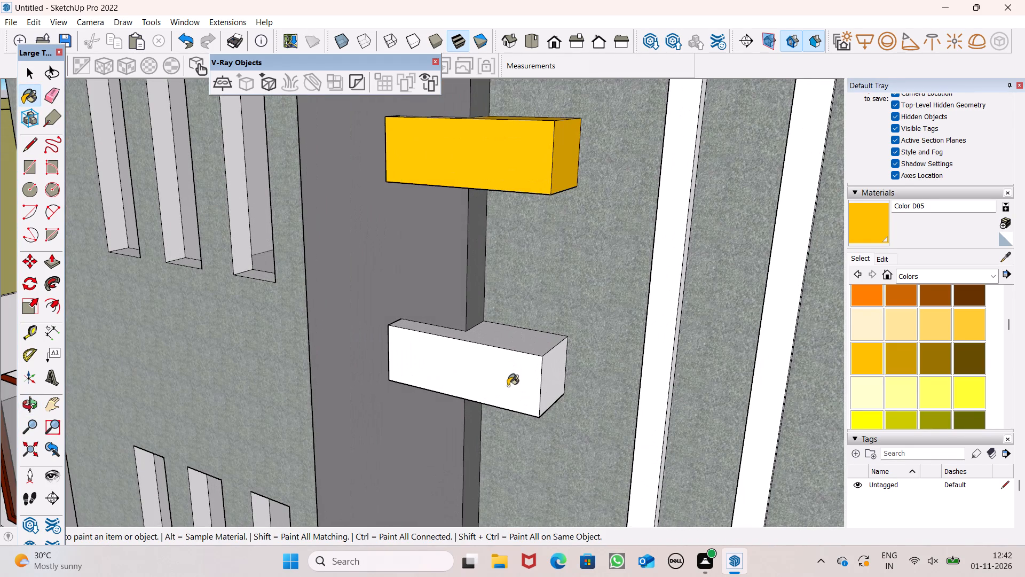
click(509, 378)
middle_drag(544, 409, 491, 389)
drag(506, 367, 500, 360)
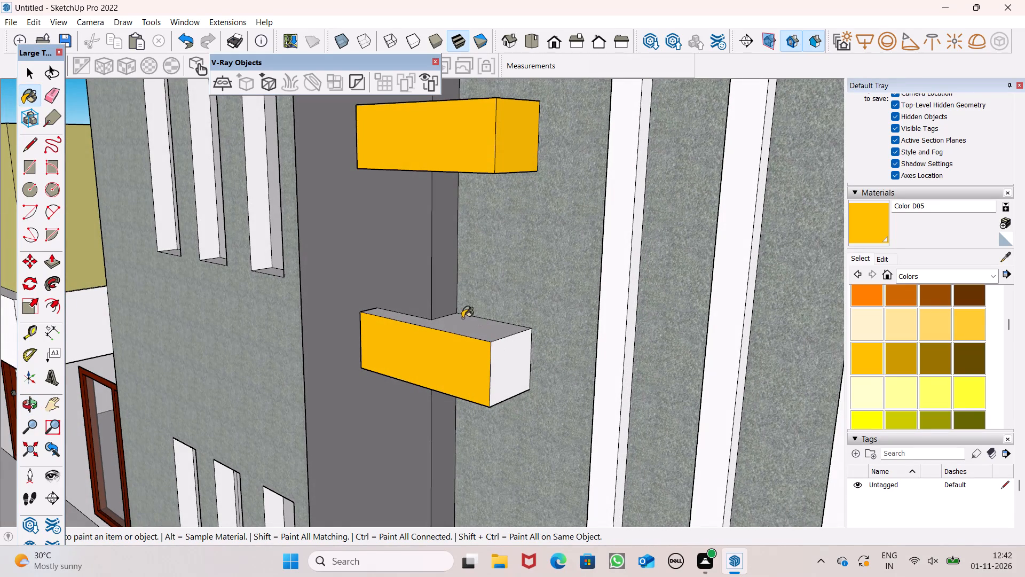
click(462, 318)
Paint the underside and window-side face of the topmost projecting block with Color D05.
scroll(463, 325, down, 4)
middle_drag(377, 354, 740, 194)
scroll(685, 174, up, 2)
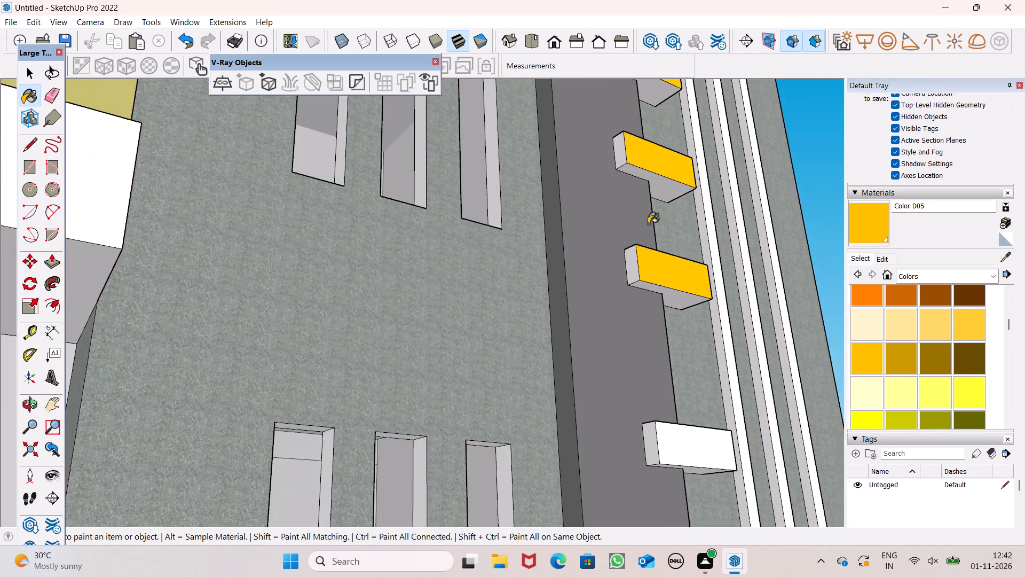
scroll(639, 279, down, 5)
scroll(677, 167, up, 7)
scroll(610, 117, up, 5)
click(588, 126)
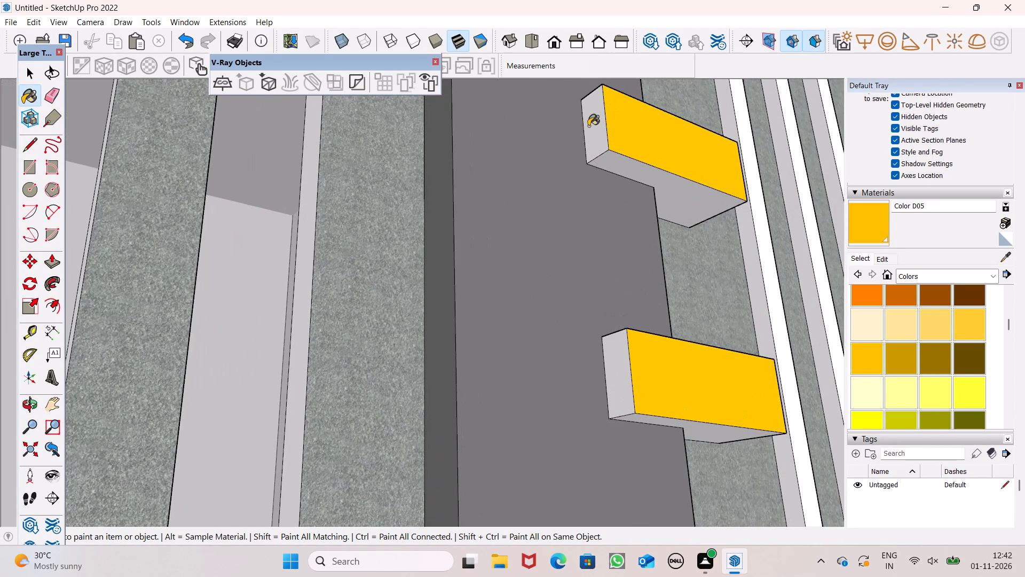
middle_drag(684, 201, 684, 154)
scroll(685, 154, up, 1)
click(673, 178)
scroll(661, 148, down, 7)
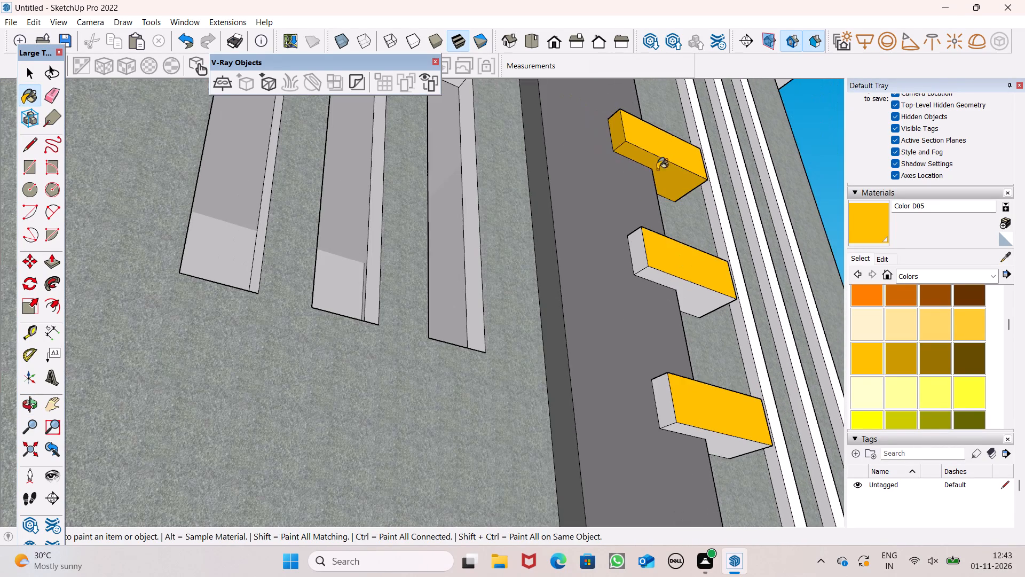
Paint the undersides and window-side faces of the second and third projecting blocks with Color D05.
scroll(636, 274, up, 6)
click(623, 221)
click(675, 255)
scroll(635, 201, down, 7)
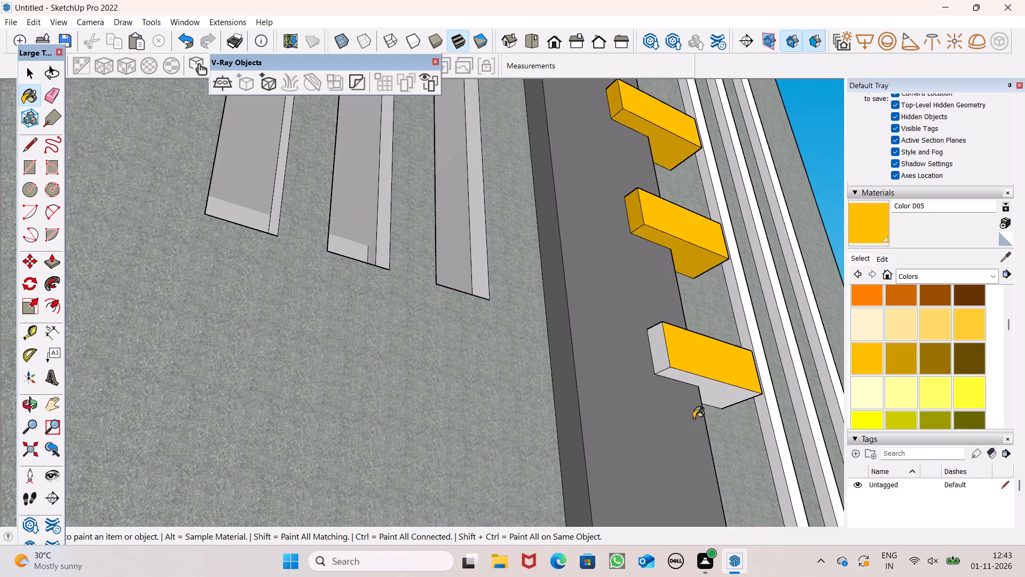
middle_drag(693, 412, 693, 362)
scroll(693, 363, up, 12)
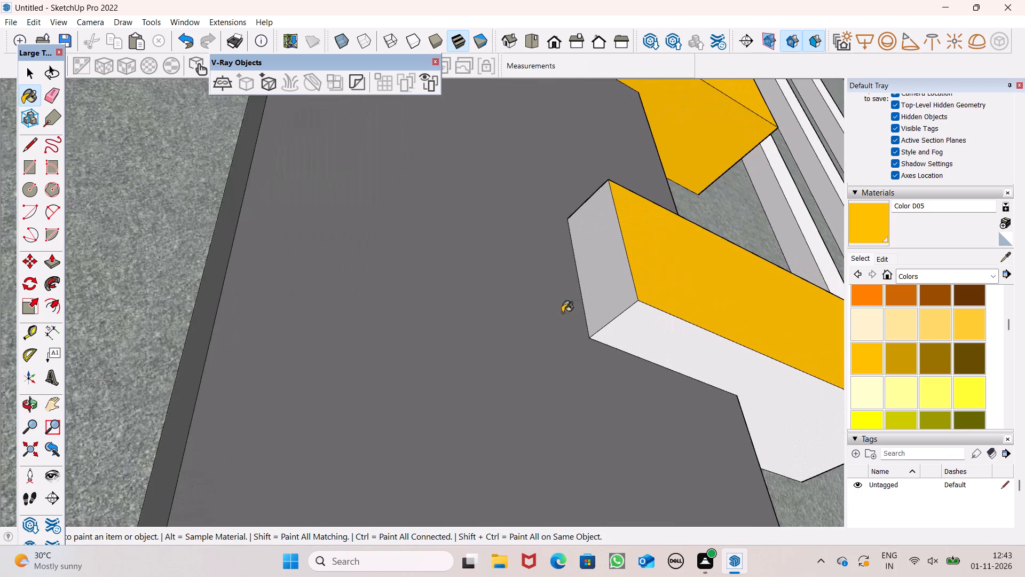
click(627, 285)
click(646, 324)
scroll(587, 261, down, 10)
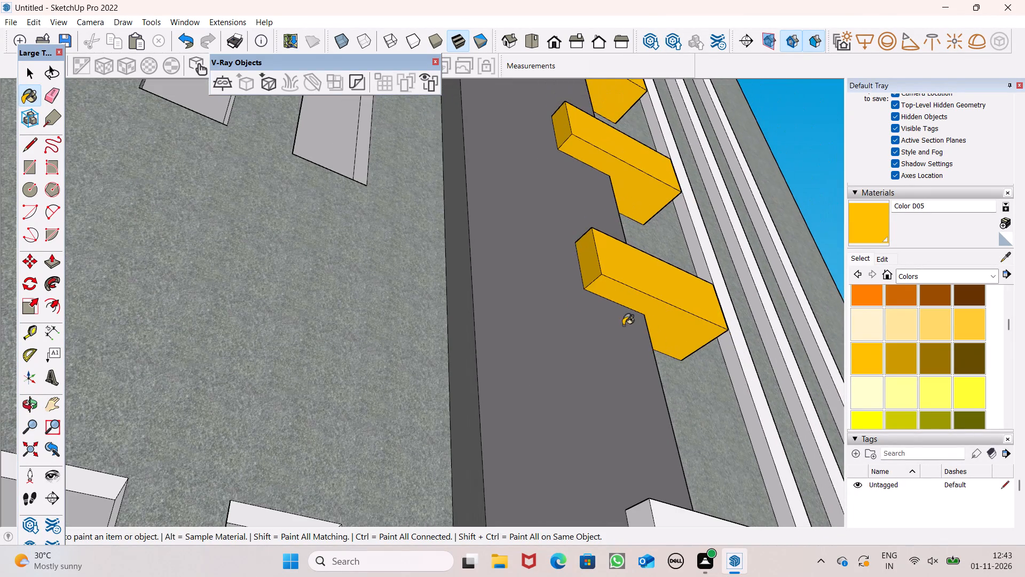
Paint the front, underside, top and both side faces of the fourth projecting block from the top with Color D05.
middle_drag(665, 367, 653, 306)
scroll(580, 287, down, 6)
scroll(662, 469, up, 5)
click(634, 340)
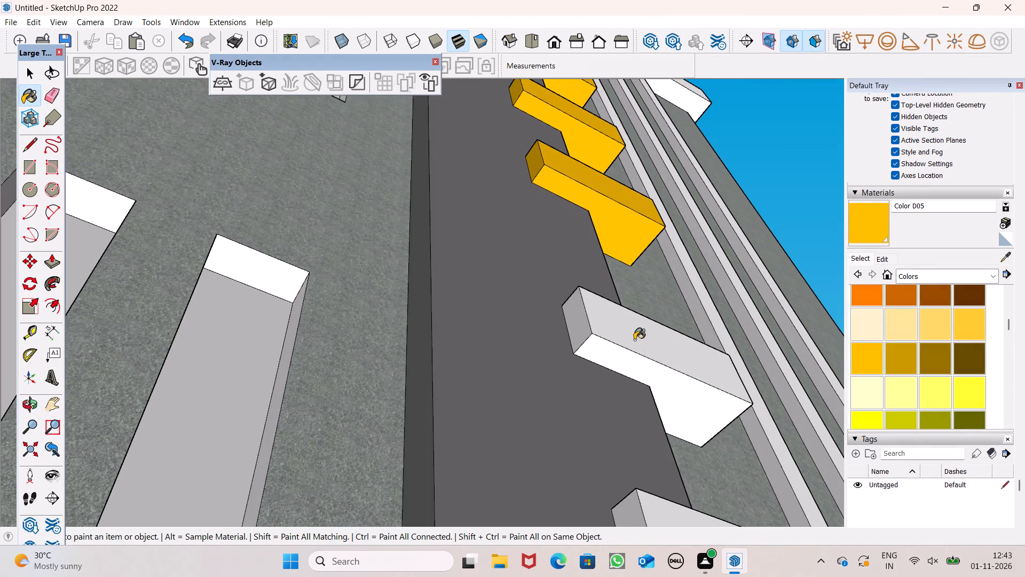
scroll(637, 372, up, 5)
click(630, 362)
click(537, 313)
scroll(542, 313, down, 6)
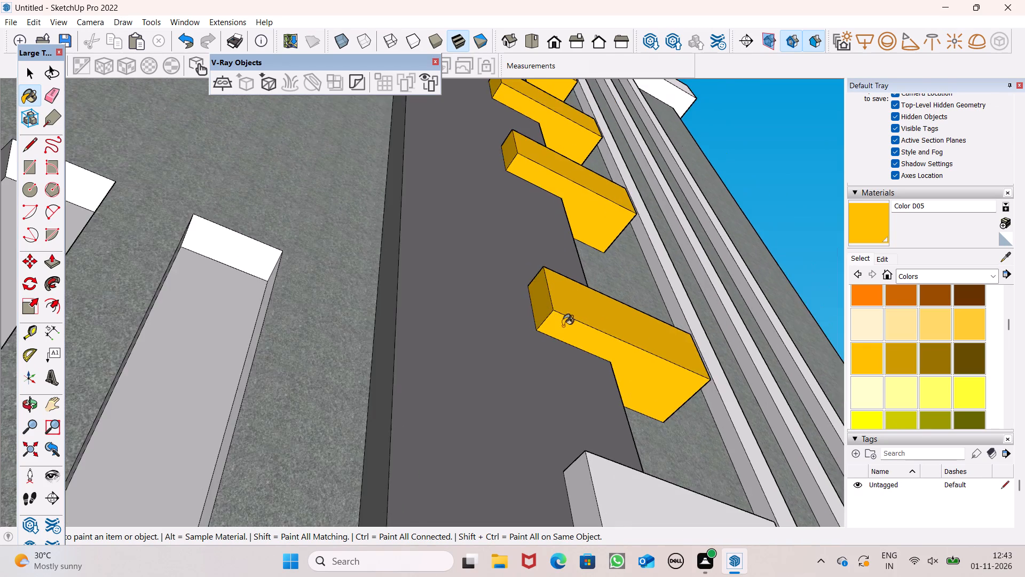
middle_drag(707, 339, 255, 571)
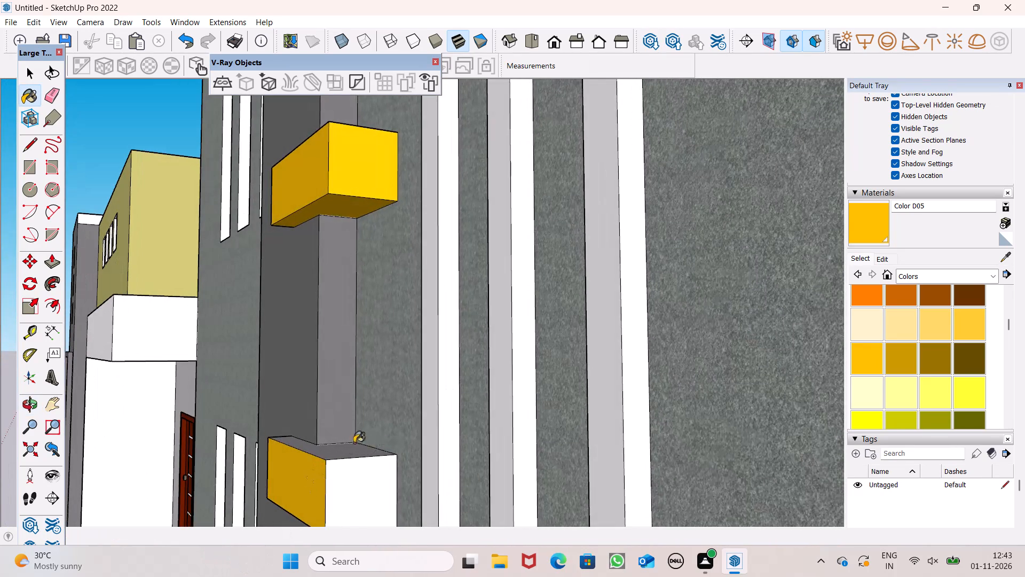
click(350, 456)
click(365, 470)
Push/Pull the back face of the shallow sixth projecting block about 3 3/4" towards the tower wall.
scroll(412, 333, down, 12)
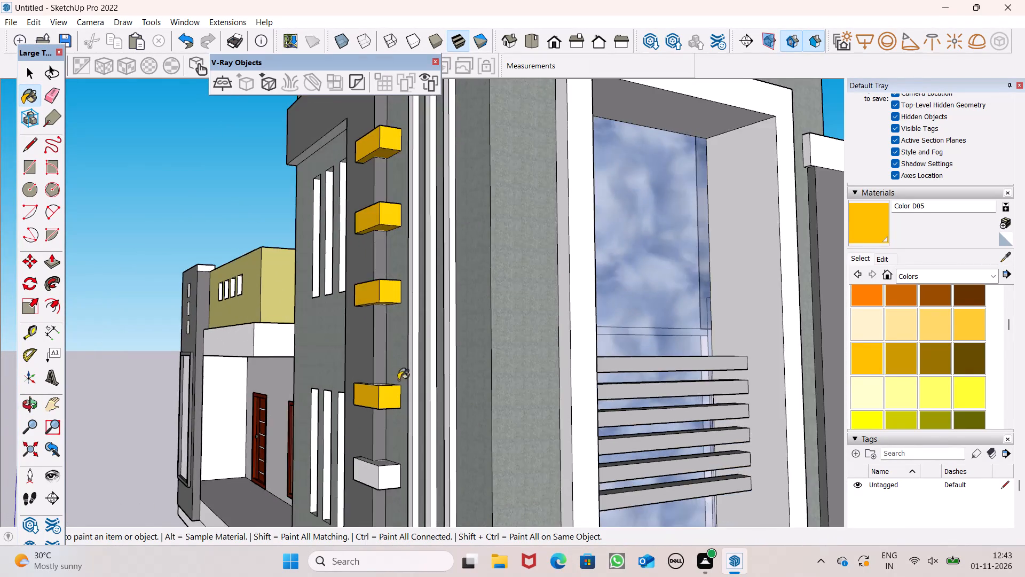
middle_drag(401, 381, 474, 258)
scroll(447, 323, down, 5)
scroll(444, 451, up, 14)
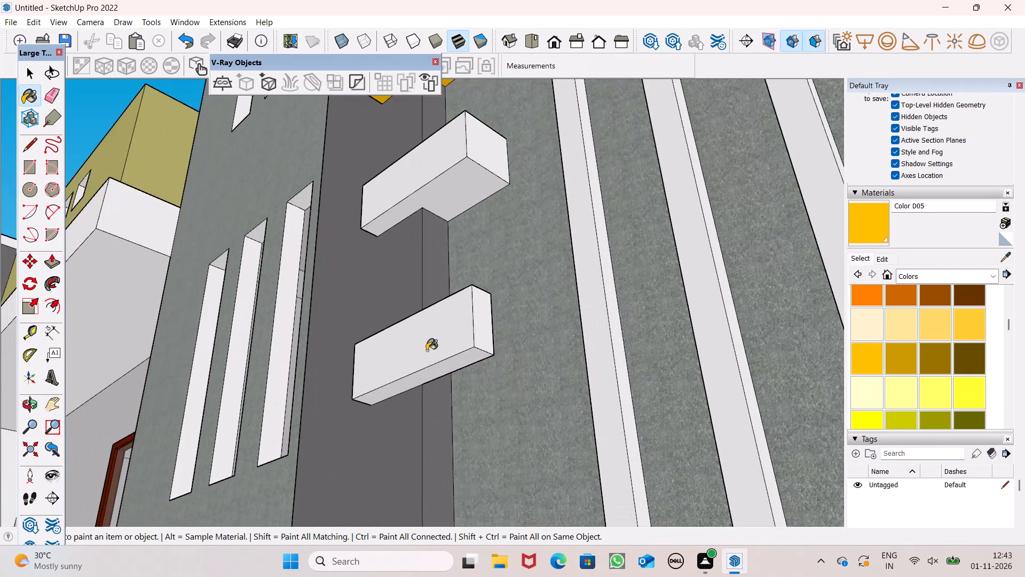
middle_drag(495, 378, 317, 484)
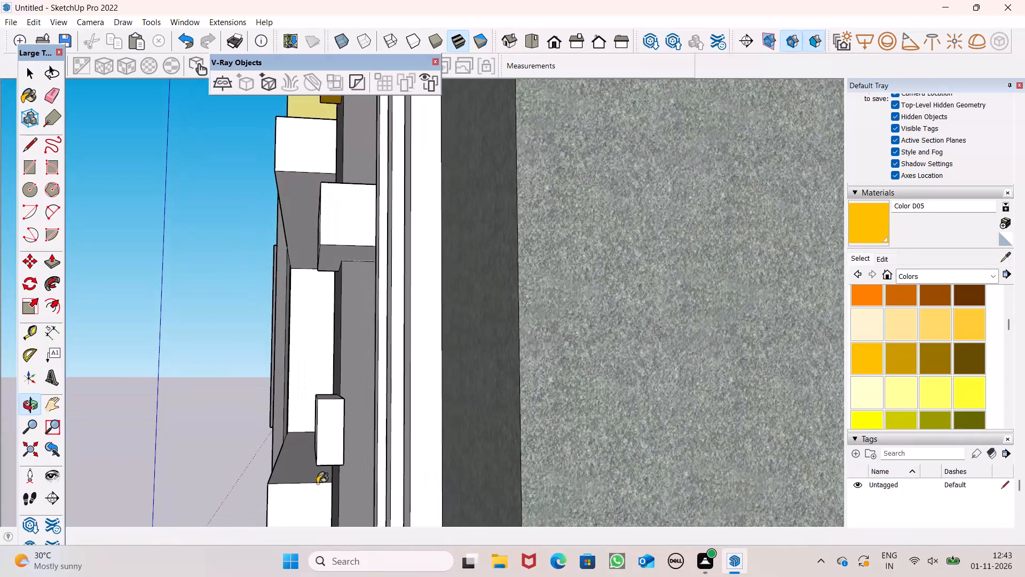
middle_drag(317, 484, 328, 490)
click(52, 268)
scroll(267, 362, down, 2)
middle_drag(285, 398, 297, 409)
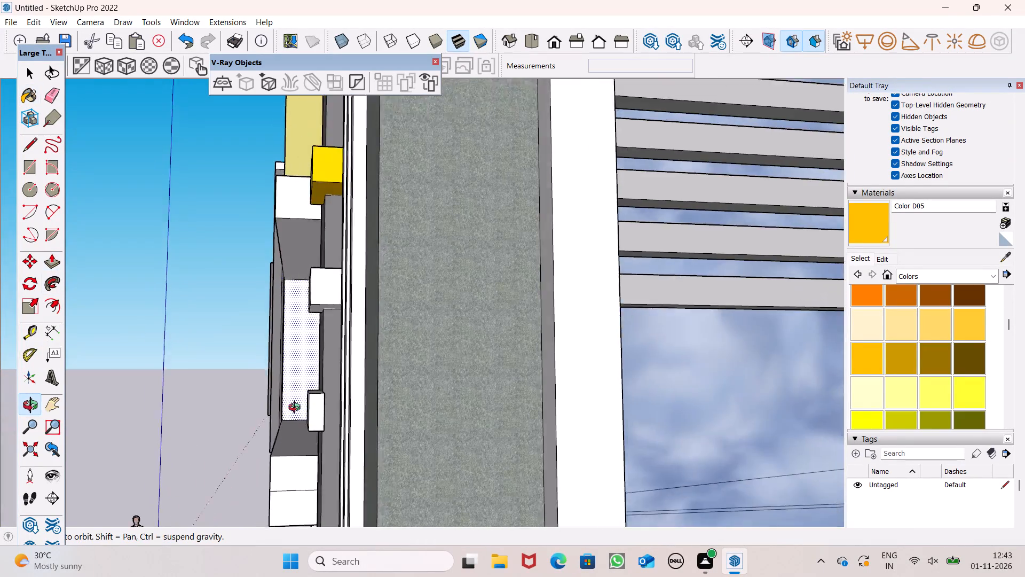
middle_drag(297, 409, 362, 371)
scroll(357, 272, down, 6)
middle_drag(396, 330, 349, 264)
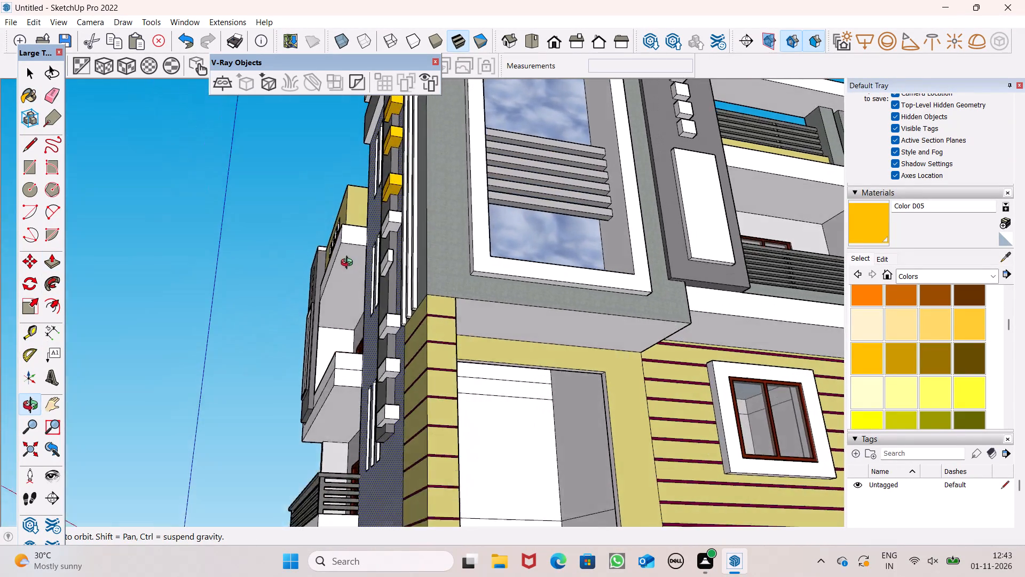
middle_drag(349, 264, 337, 295)
scroll(395, 275, up, 6)
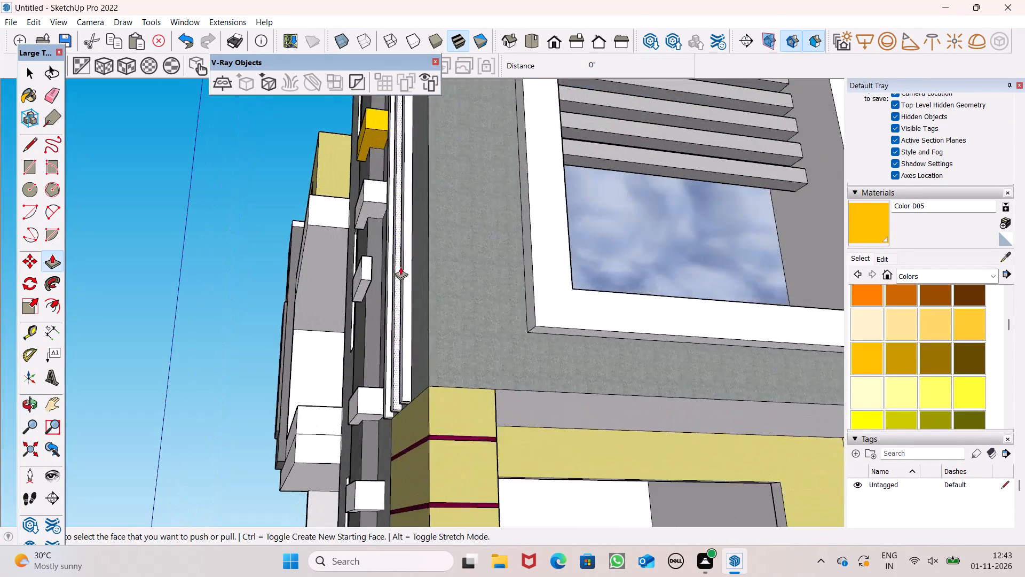
scroll(400, 267, up, 3)
middle_drag(340, 283, 330, 376)
scroll(335, 437, up, 9)
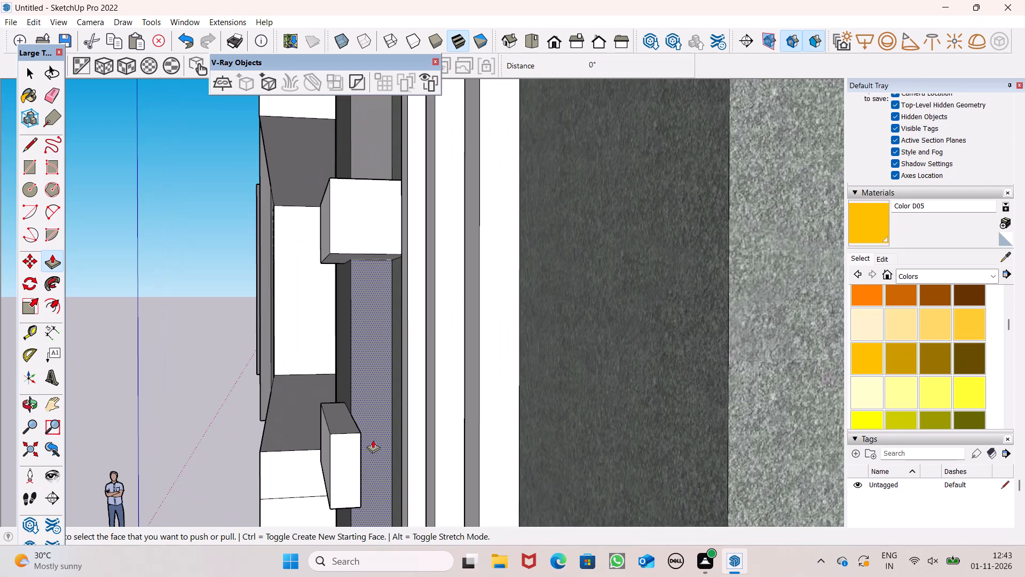
scroll(374, 475, up, 1)
middle_drag(374, 477, 371, 451)
scroll(397, 349, down, 4)
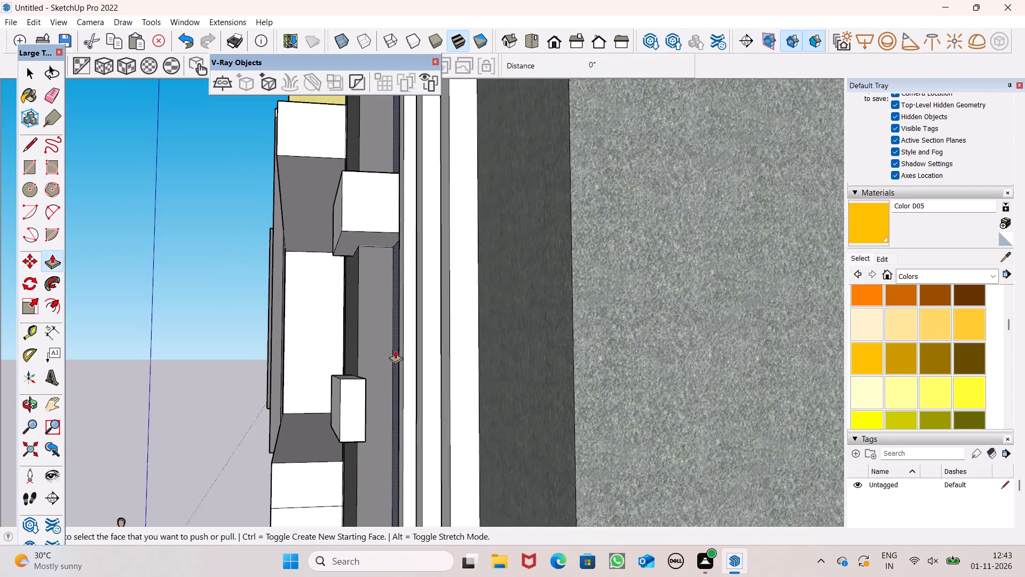
middle_drag(394, 350, 418, 358)
scroll(401, 377, up, 3)
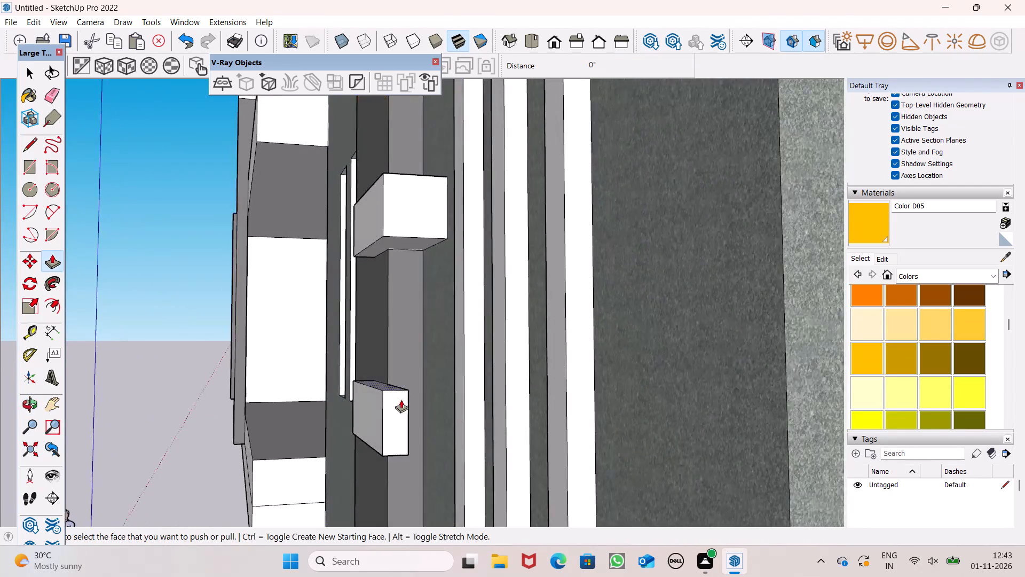
scroll(401, 400, up, 3)
middle_drag(448, 452, 396, 524)
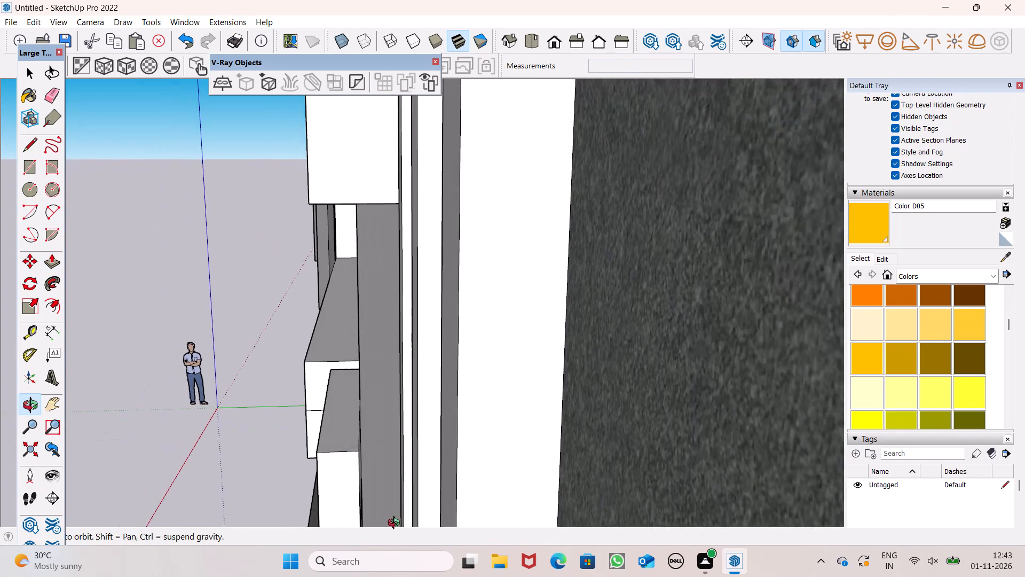
middle_drag(396, 524, 397, 490)
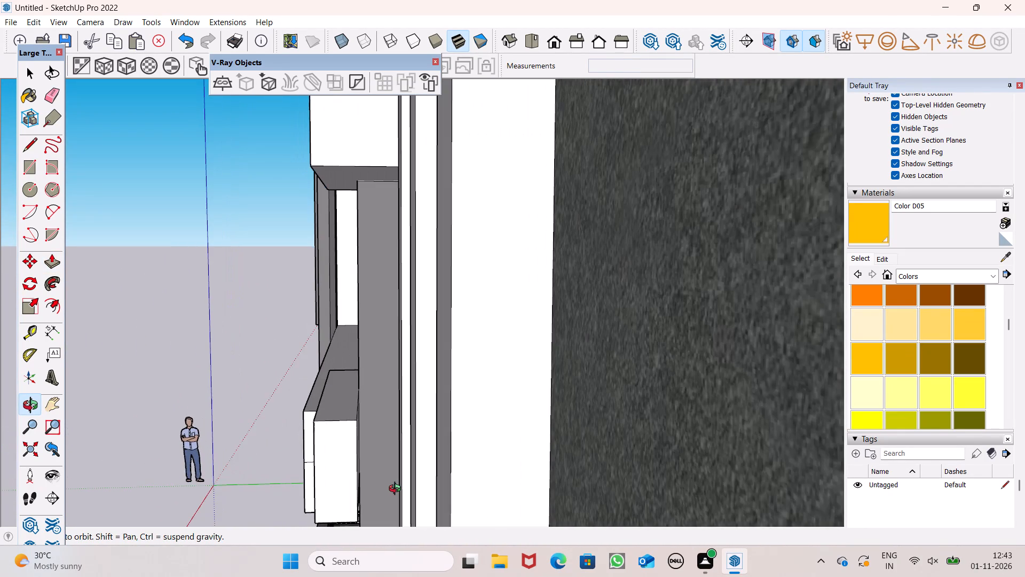
middle_drag(397, 490, 400, 487)
scroll(400, 487, up, 1)
scroll(465, 266, down, 6)
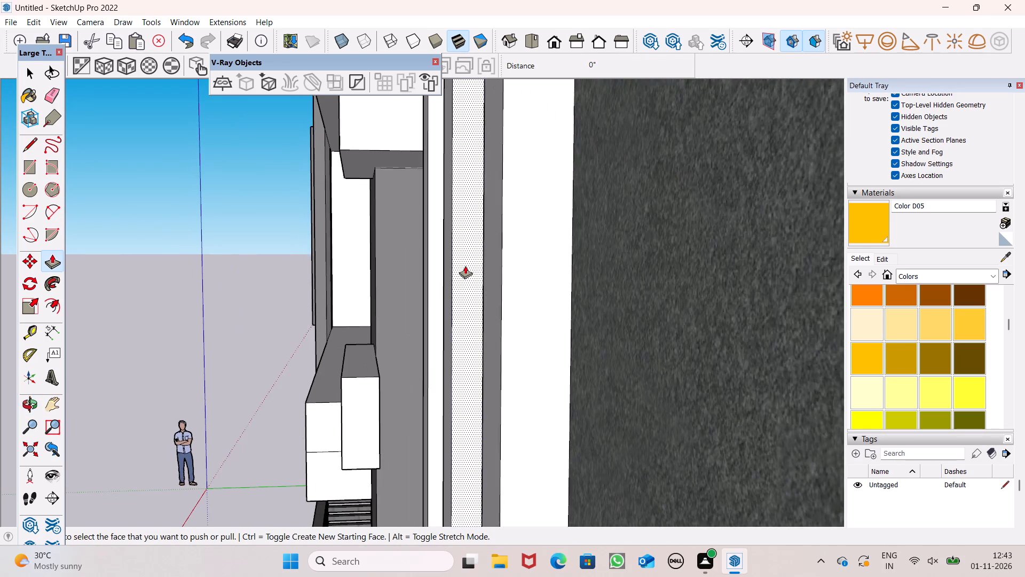
scroll(353, 441, up, 8)
middle_drag(420, 429, 396, 440)
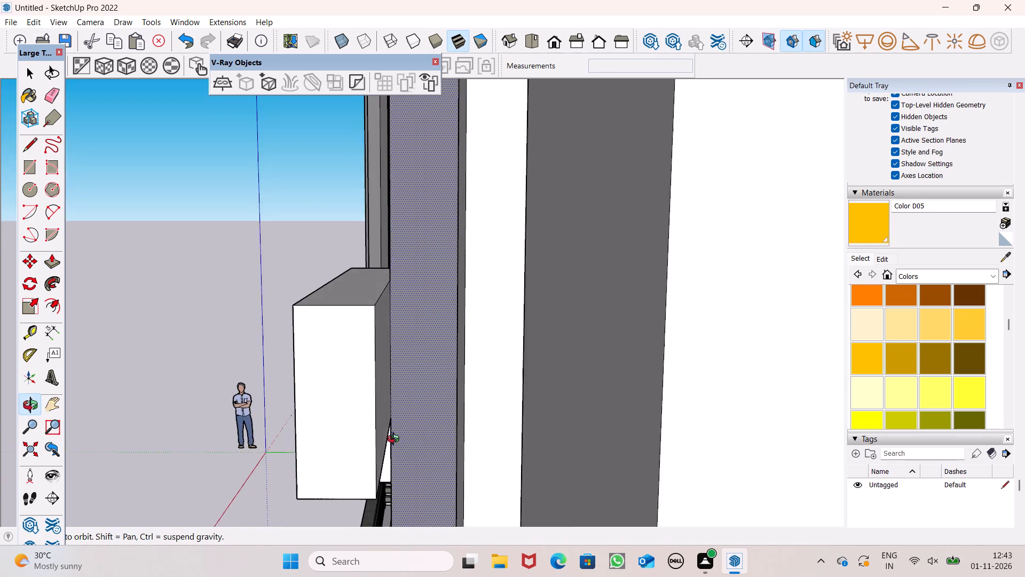
middle_drag(396, 440, 396, 440)
drag(387, 436, 496, 416)
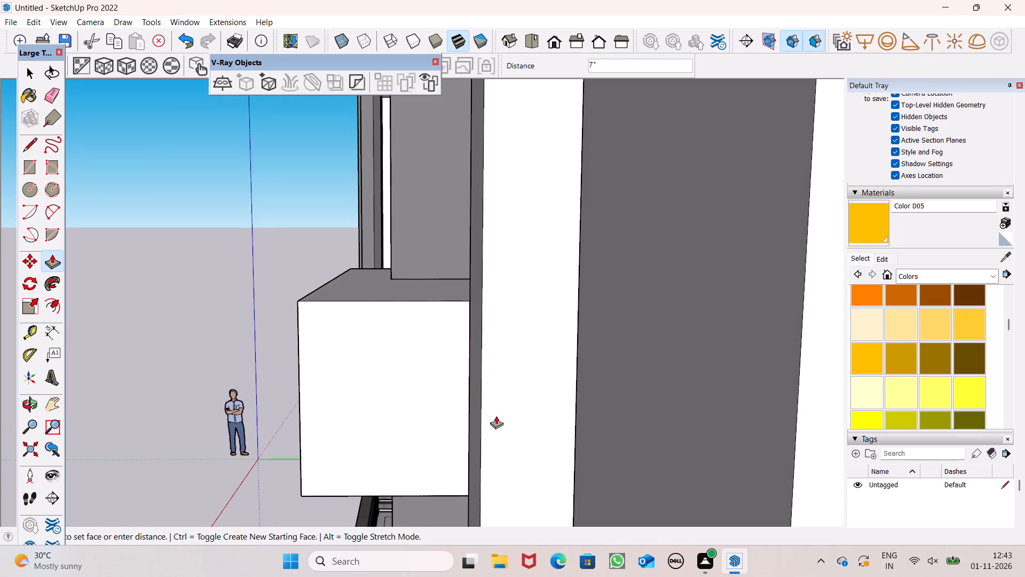
drag(496, 416, 594, 333)
scroll(565, 365, down, 2)
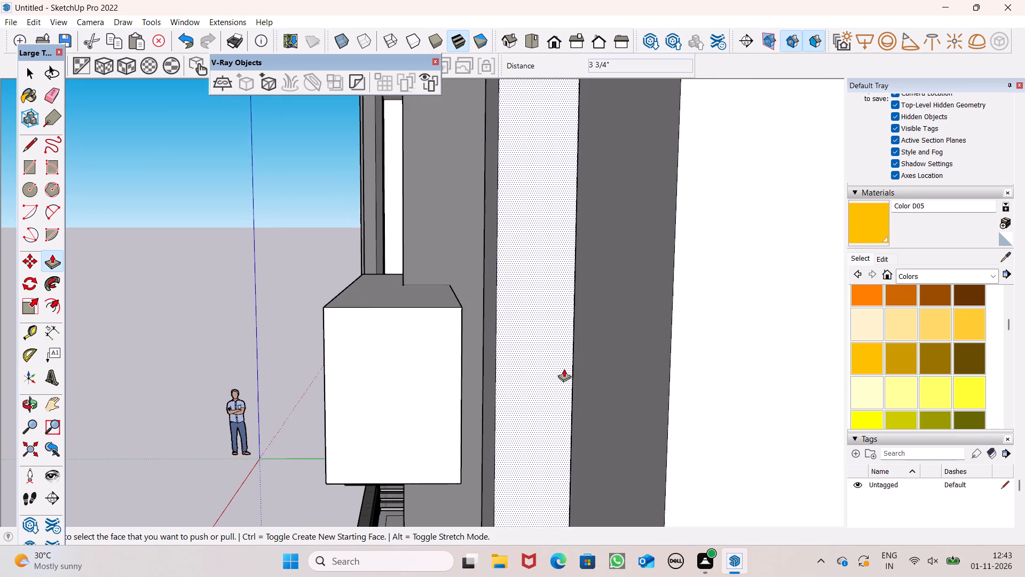
Push/Pull the sixth projecting block's back face a further 3 1/16" to the tower wall, then return to the front view.
scroll(564, 369, down, 1)
middle_drag(540, 384, 629, 456)
scroll(480, 313, up, 8)
middle_drag(486, 352, 486, 357)
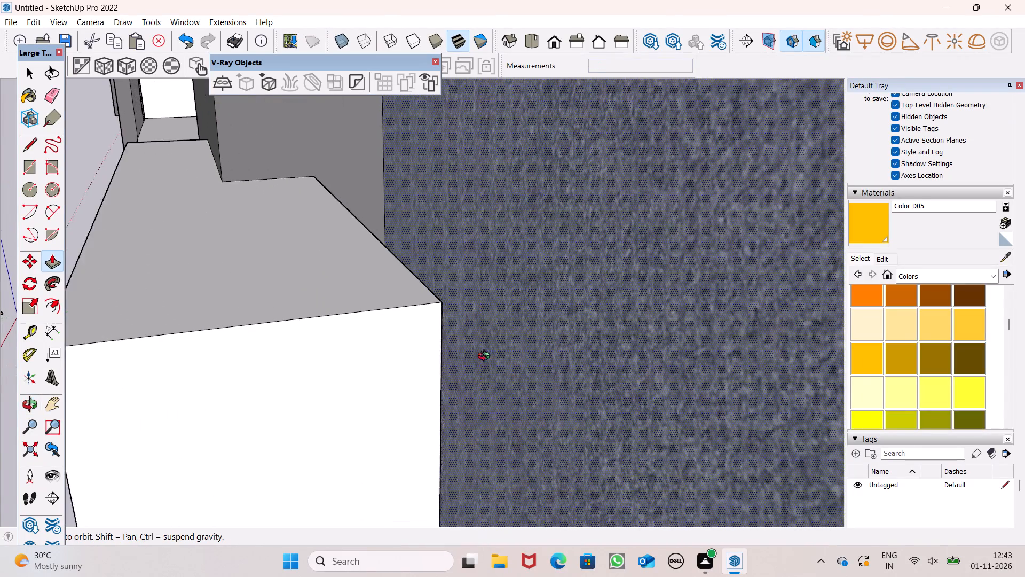
middle_drag(486, 357, 444, 396)
middle_drag(343, 391, 318, 398)
drag(318, 390, 338, 392)
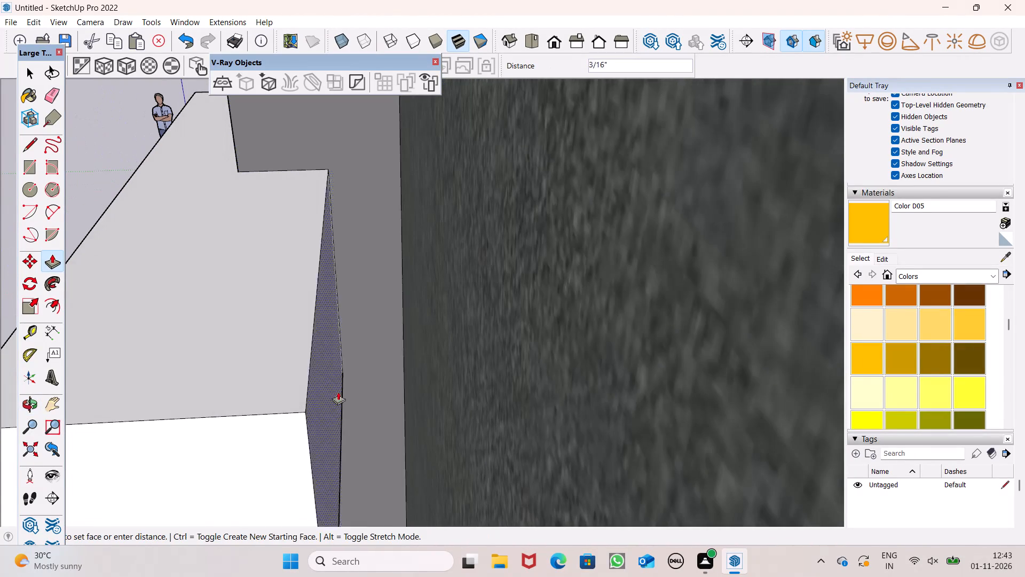
drag(338, 392, 445, 394)
scroll(432, 330, down, 4)
middle_drag(316, 363, 624, 281)
key(n)
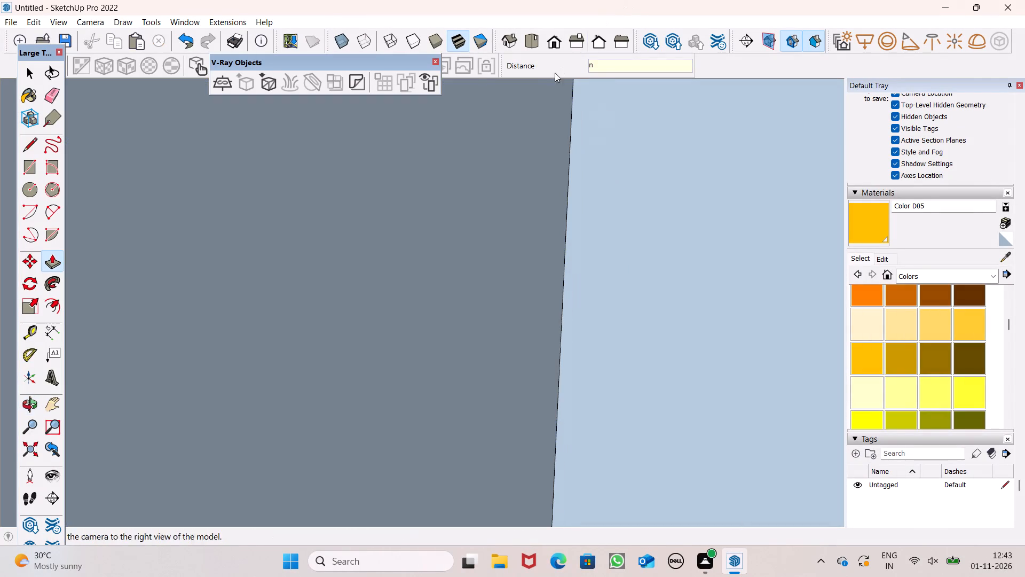
click(555, 39)
scroll(601, 169, down, 19)
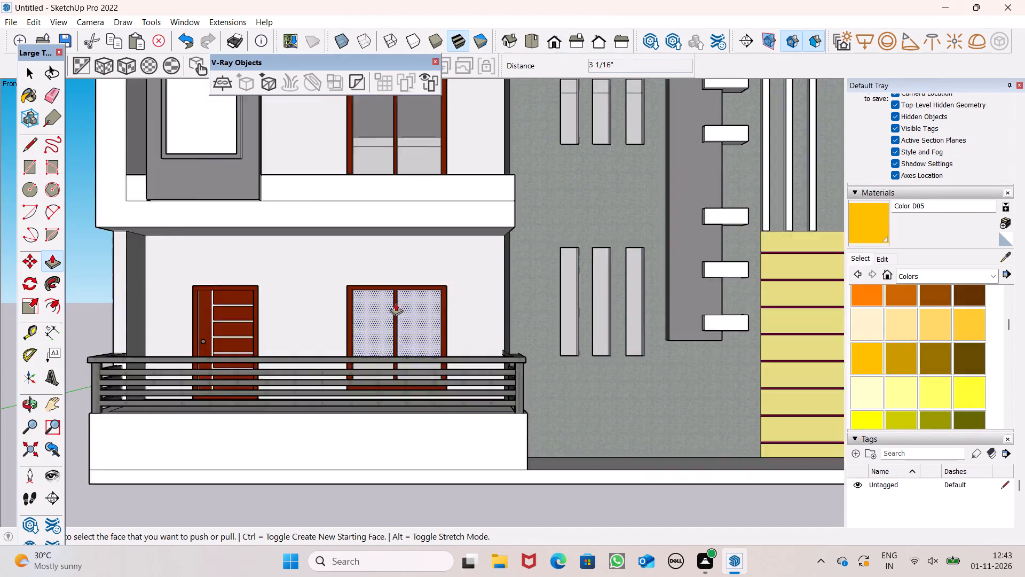
Paint the front, top and outer side faces of the fifth and sixth projecting blocks with Color D05.
scroll(396, 303, down, 9)
click(636, 310)
middle_drag(608, 278, 554, 444)
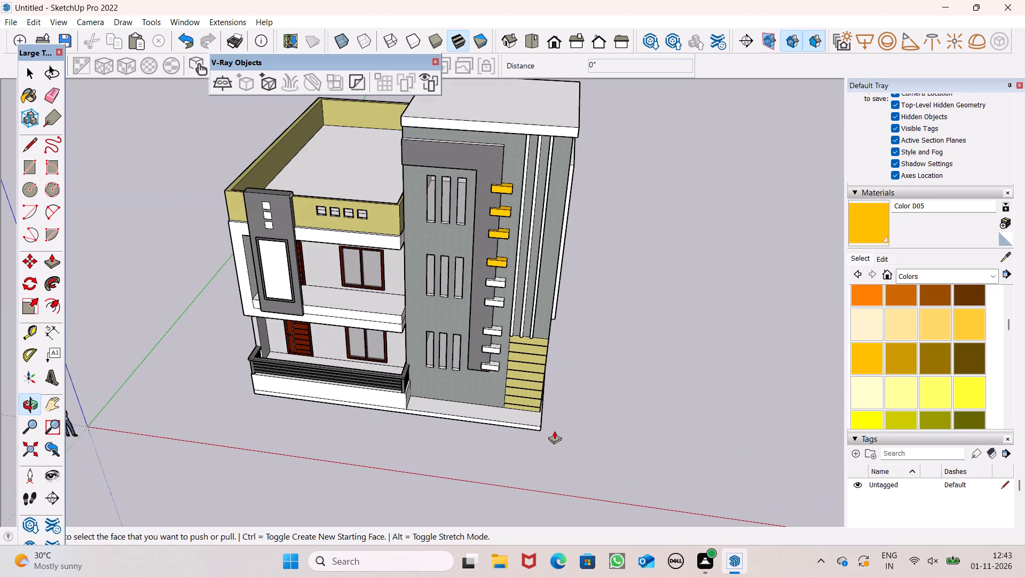
click(869, 210)
scroll(918, 228, up, 2)
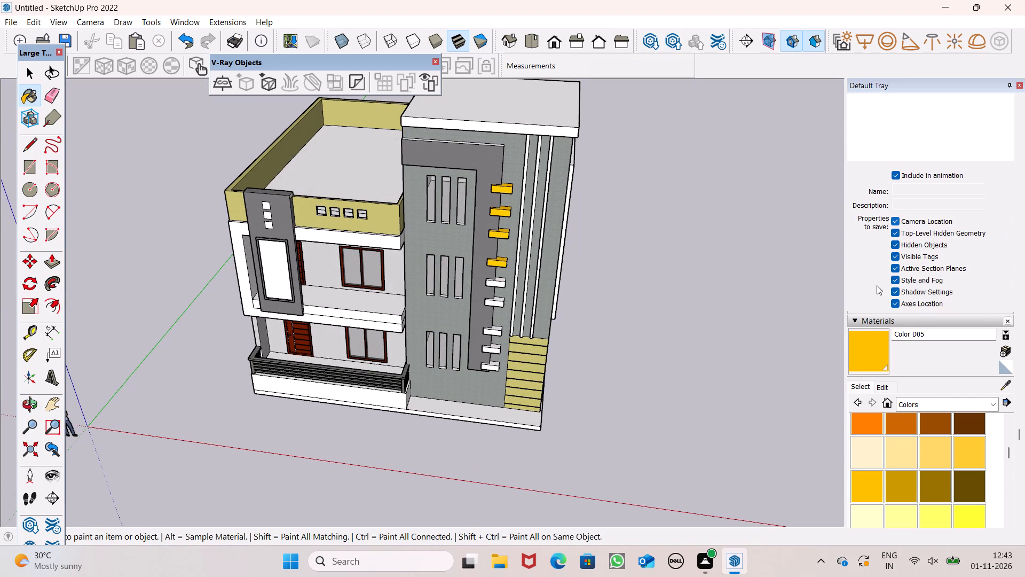
click(880, 367)
scroll(571, 346, up, 8)
scroll(482, 174, up, 8)
click(521, 217)
click(520, 246)
scroll(537, 252, up, 1)
middle_drag(526, 241, 245, 180)
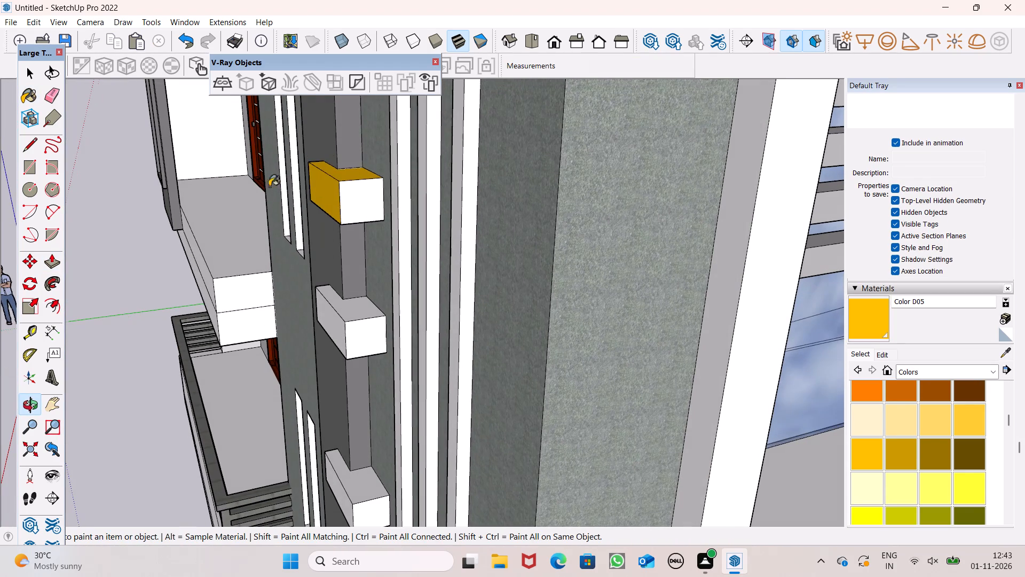
click(368, 200)
drag(352, 306, 352, 318)
click(352, 334)
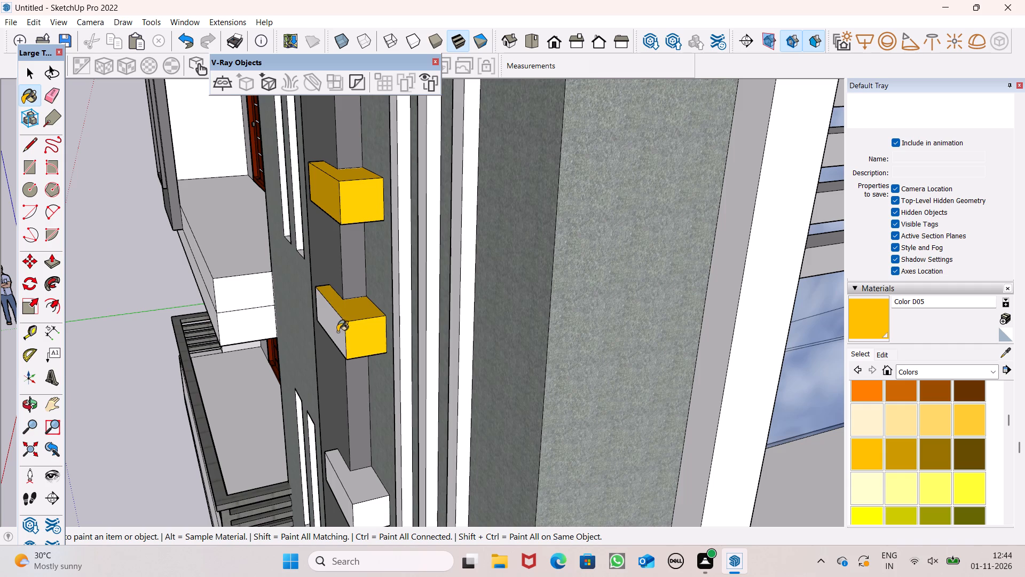
click(336, 330)
Paint the window-side faces of the fifth and sixth projecting blocks with Color D05.
scroll(348, 329, down, 8)
scroll(336, 201, up, 1)
scroll(369, 346, down, 5)
middle_drag(342, 248, 348, 261)
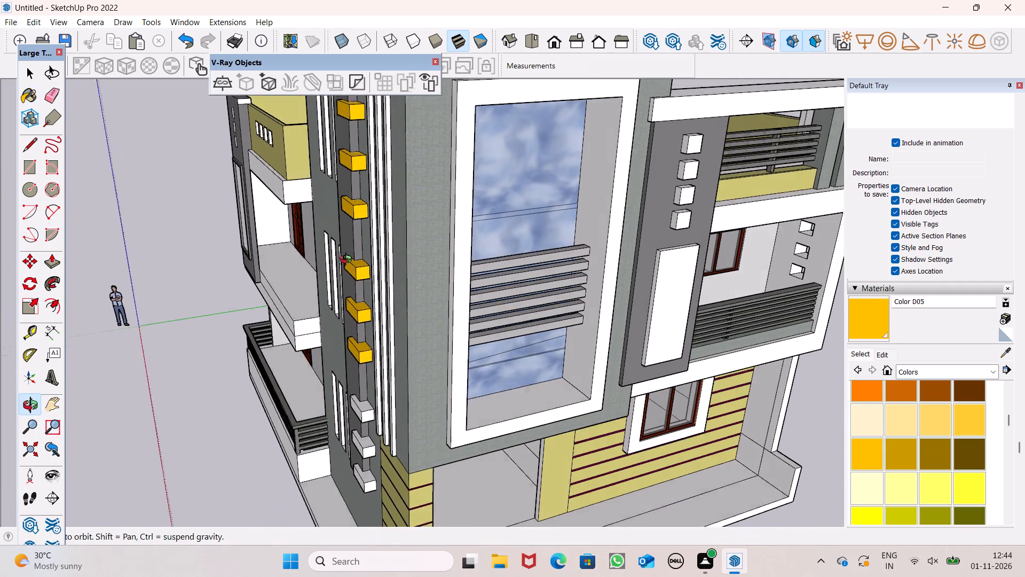
middle_drag(348, 261, 945, 196)
scroll(681, 251, up, 7)
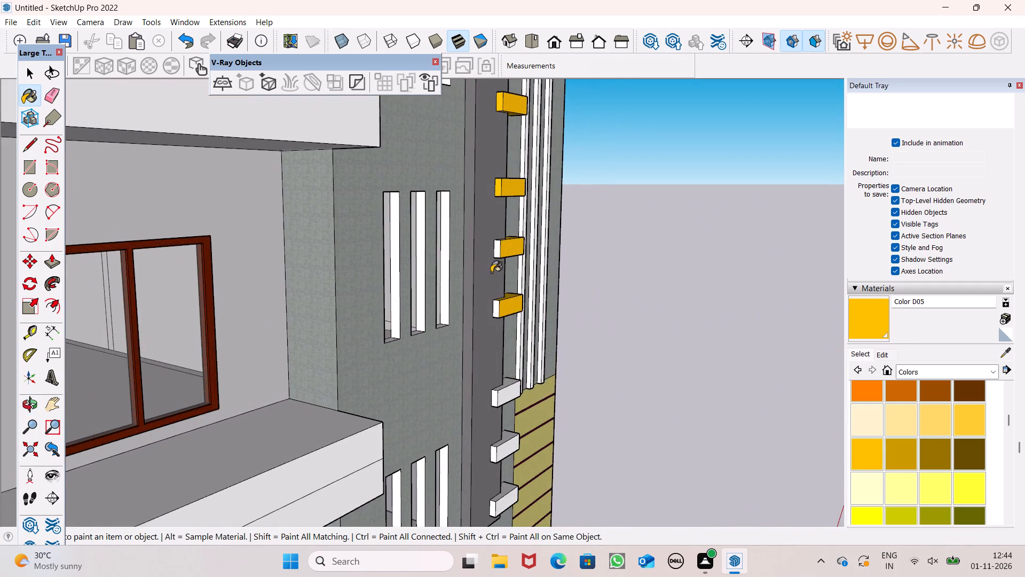
scroll(491, 272, up, 5)
click(502, 241)
scroll(515, 342, up, 4)
click(493, 337)
Paint the front and window-side faces of the seventh and eighth projecting blocks, plus the seventh block's underside, with Color D05.
scroll(504, 249, down, 2)
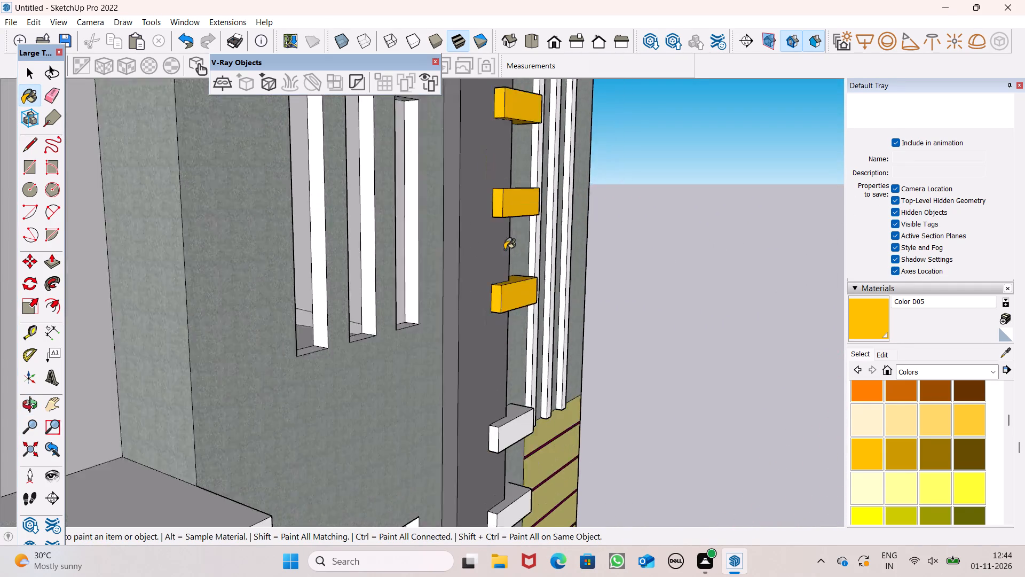
scroll(504, 249, down, 10)
scroll(539, 399, up, 7)
scroll(453, 314, down, 4)
middle_drag(420, 380, 490, 327)
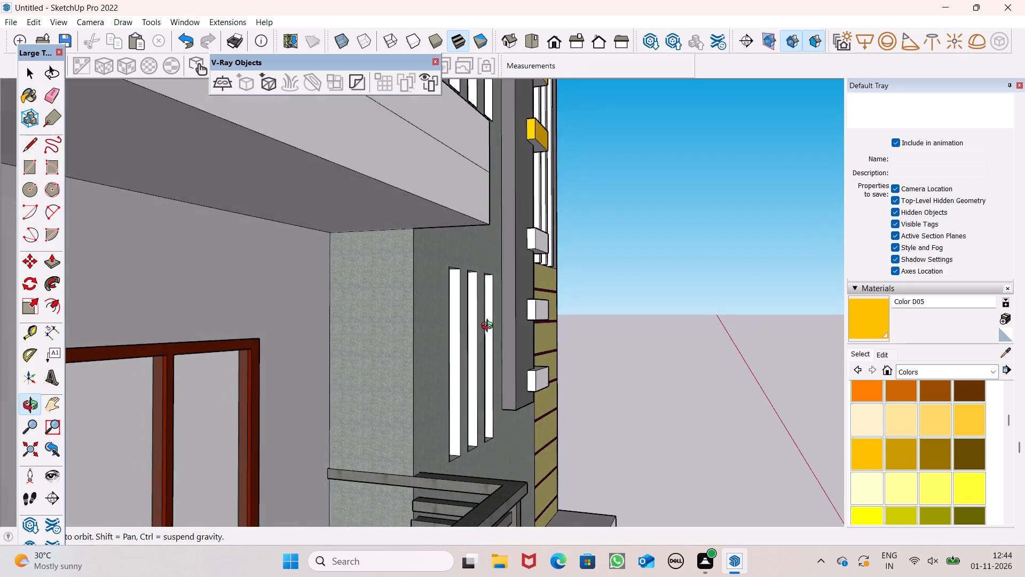
middle_drag(490, 327, 490, 326)
scroll(532, 344, up, 7)
click(501, 305)
click(521, 299)
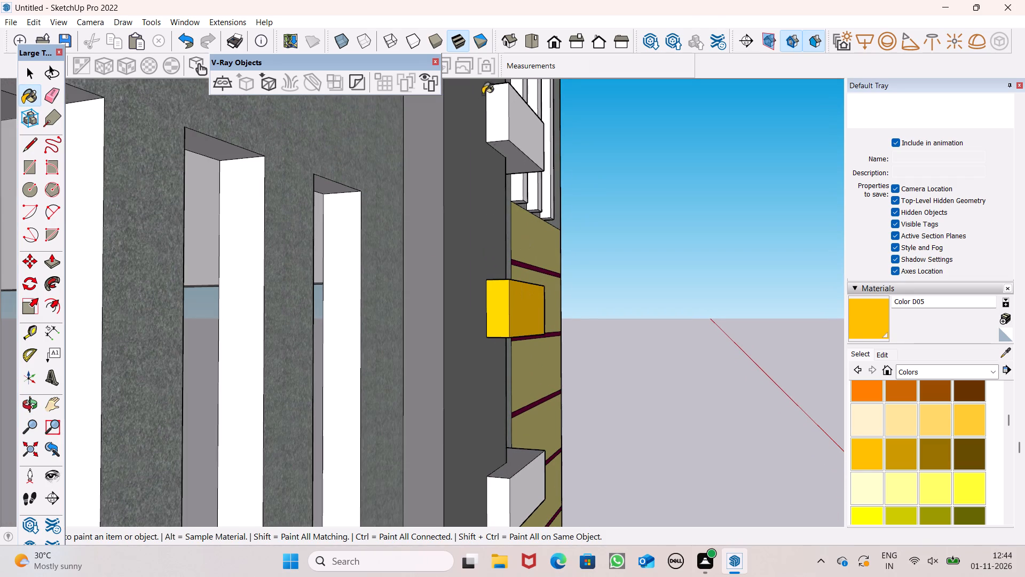
click(494, 105)
click(518, 107)
scroll(511, 158, up, 5)
click(510, 151)
Paint the ninth projecting block's front, window-side and underside faces, and the eighth block's underside, with Color D05.
scroll(510, 122, down, 8)
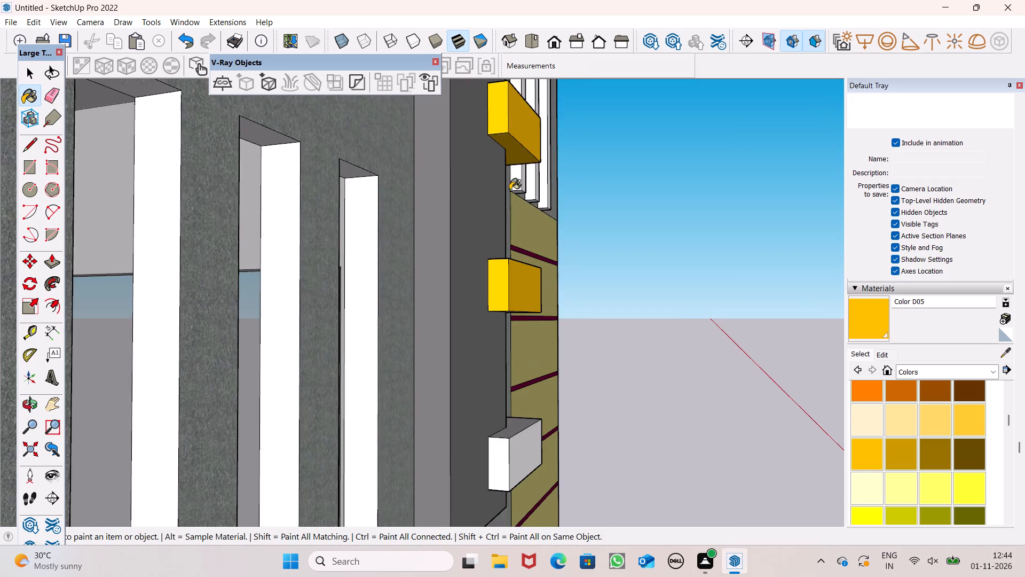
middle_drag(495, 436, 496, 326)
click(501, 351)
click(519, 353)
click(522, 394)
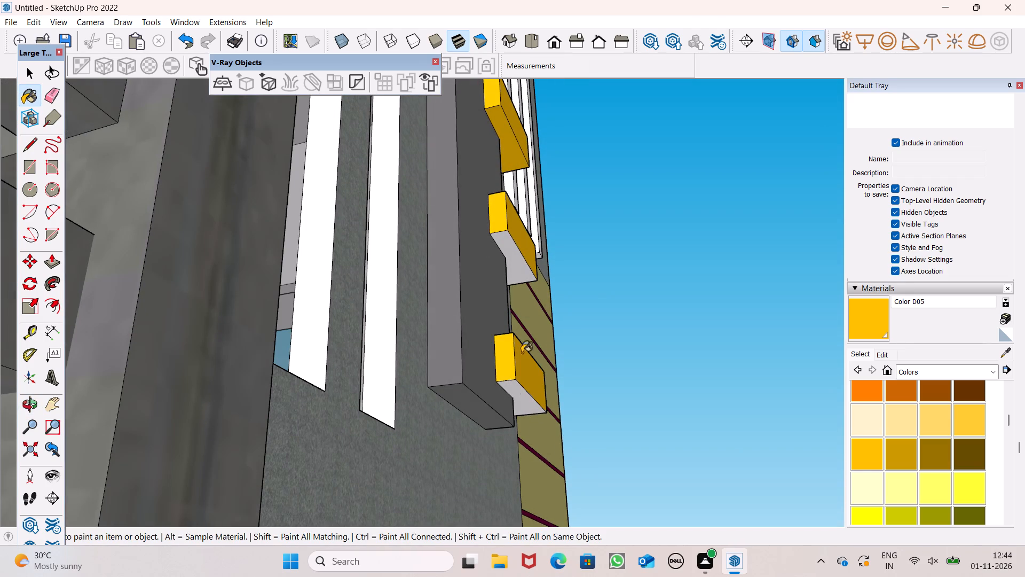
click(512, 254)
Paint the top and outer side faces of the three lowest projecting blocks with Color D05.
scroll(521, 210, down, 3)
middle_drag(524, 249, 69, 570)
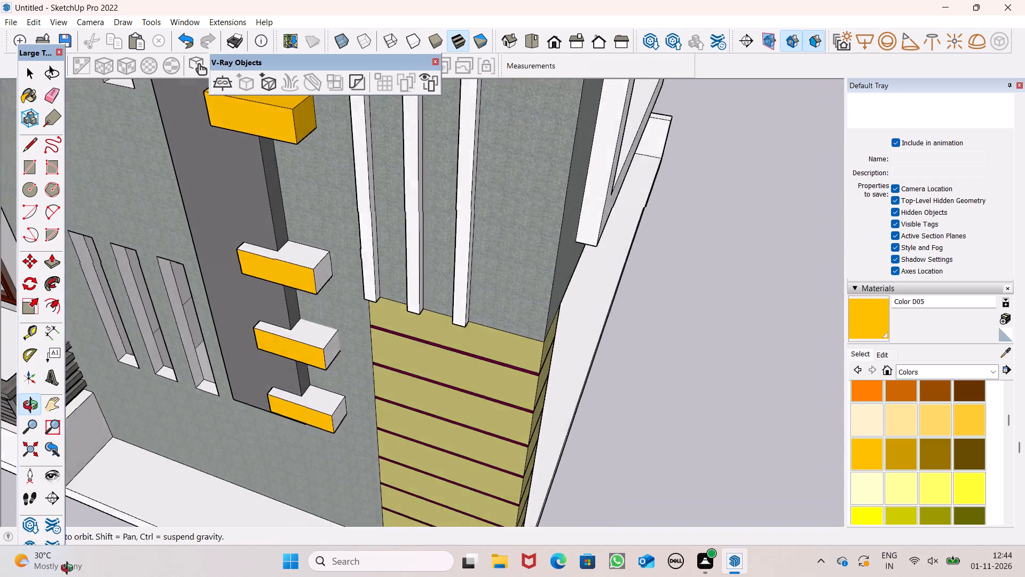
middle_drag(69, 570, 59, 541)
click(298, 238)
click(320, 260)
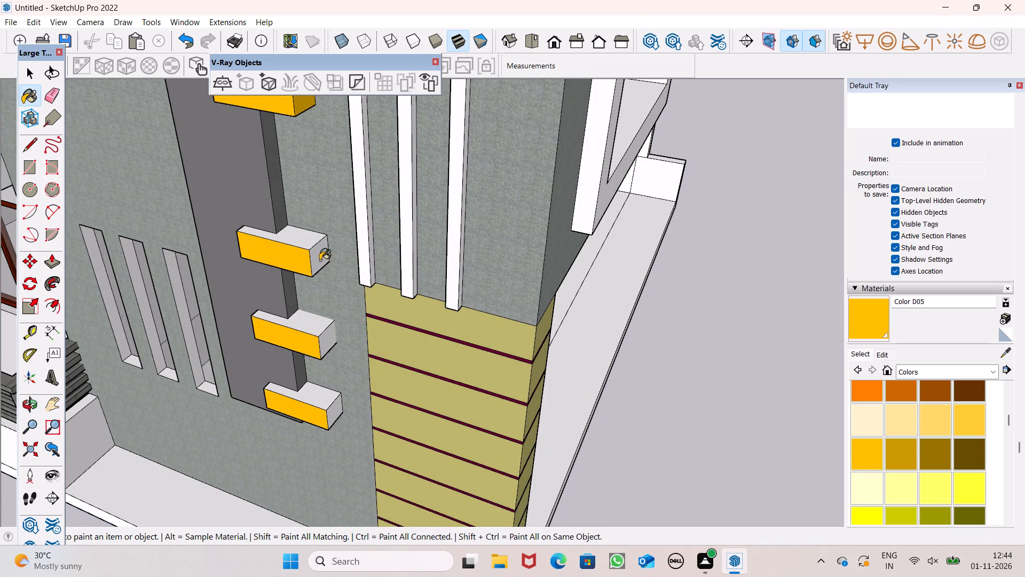
click(312, 324)
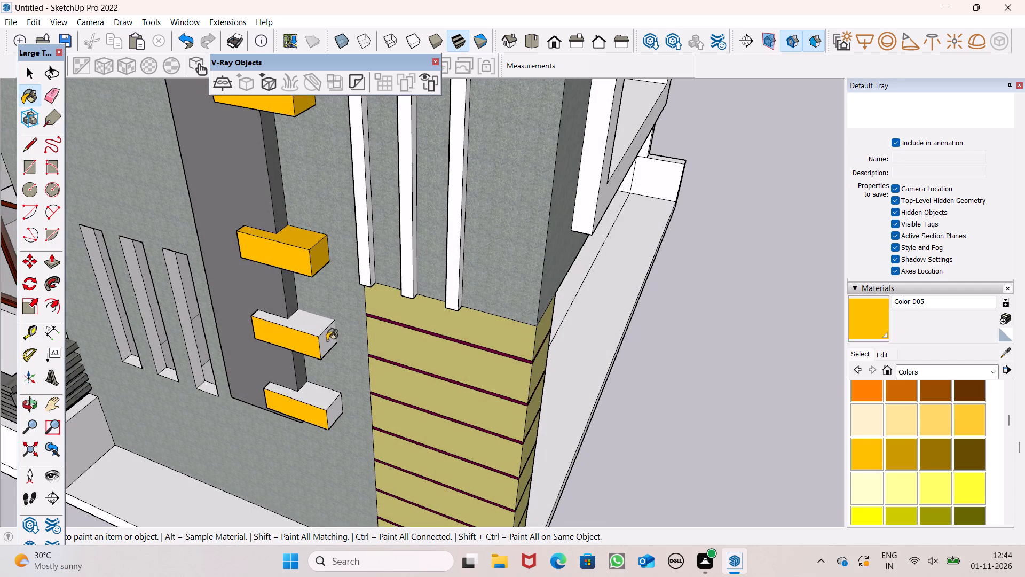
click(327, 340)
click(319, 406)
middle_drag(336, 422, 320, 400)
click(320, 398)
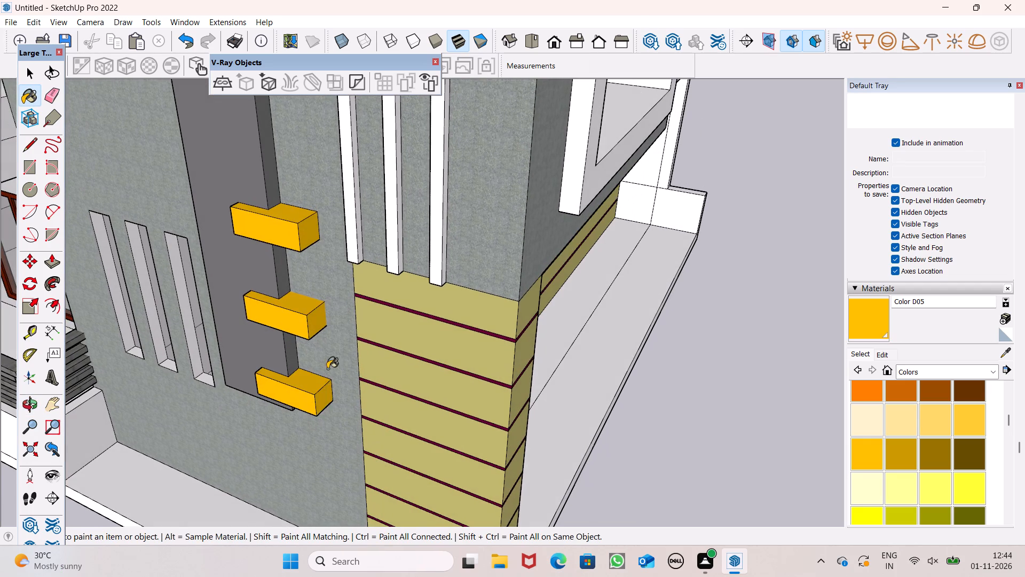
Paint the front and side of the tower's vertical strip nearest the blocks, and the middle strip's front, with Color D05.
scroll(327, 377, down, 7)
scroll(356, 322, down, 4)
middle_drag(349, 344, 439, 336)
scroll(405, 336, down, 6)
scroll(383, 99, up, 4)
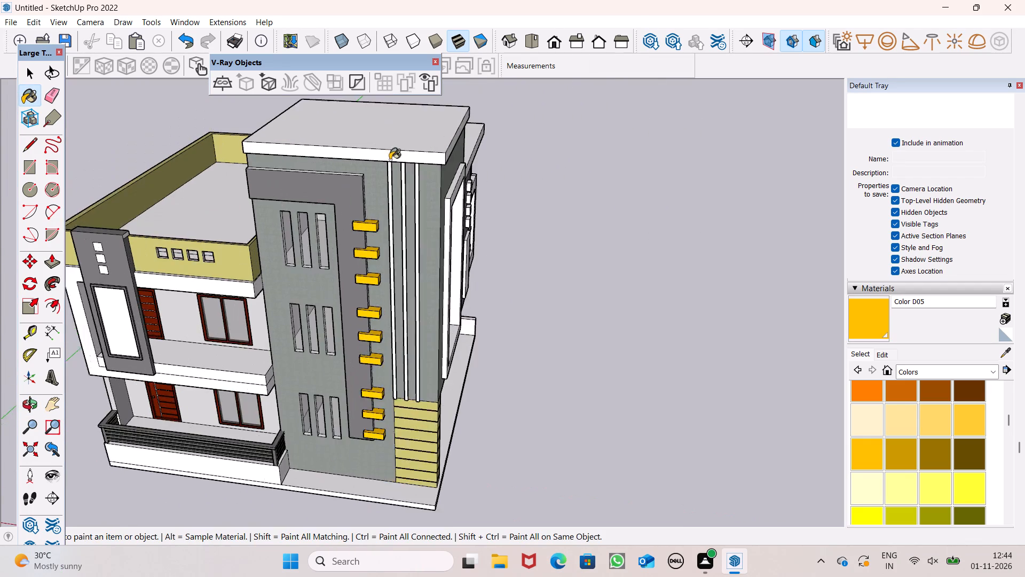
scroll(390, 160, up, 2)
scroll(395, 204, up, 8)
scroll(401, 314, down, 5)
scroll(395, 163, up, 7)
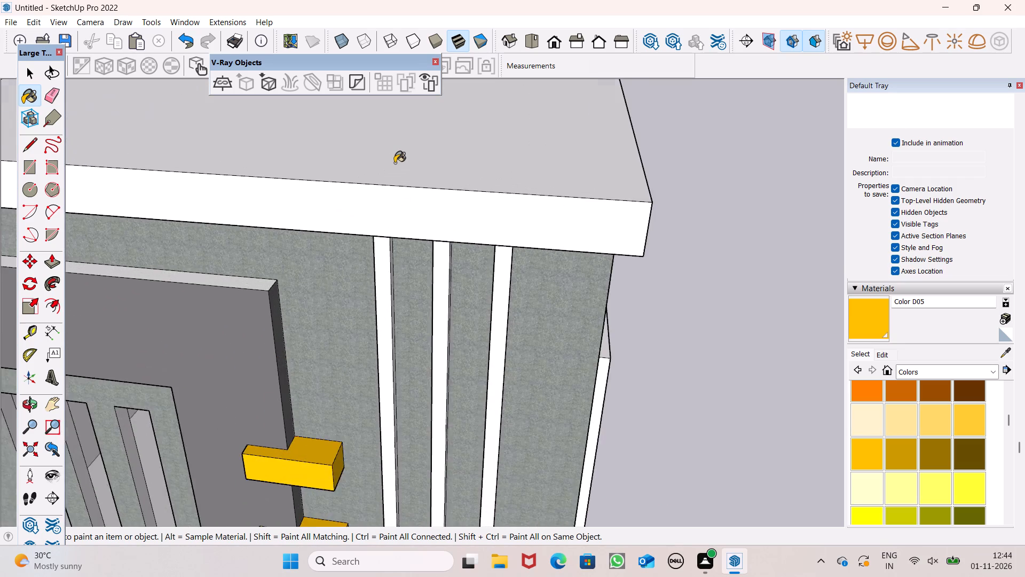
scroll(395, 163, up, 8)
middle_drag(377, 288, 303, 255)
scroll(357, 259, up, 5)
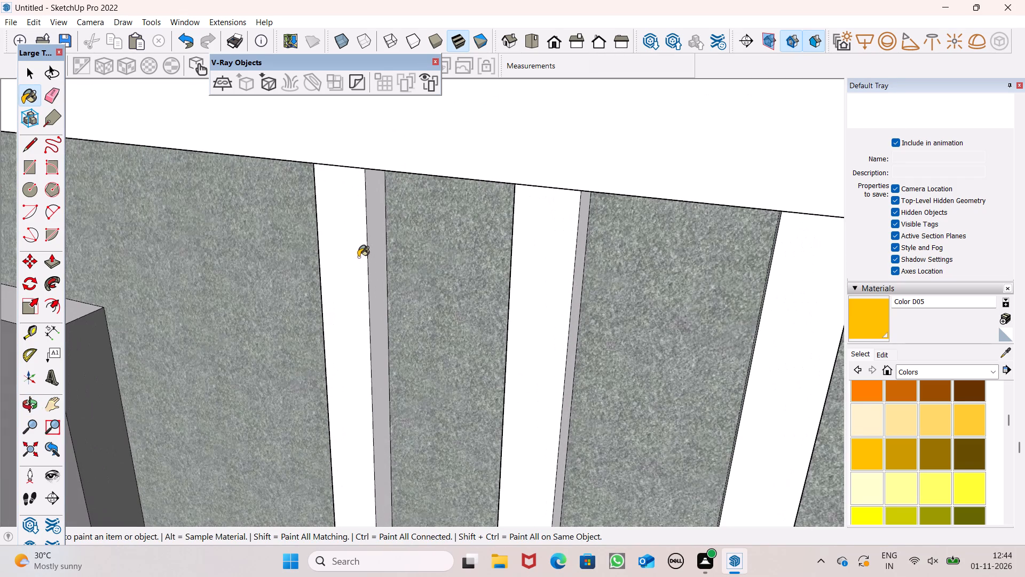
click(358, 257)
click(378, 268)
click(554, 302)
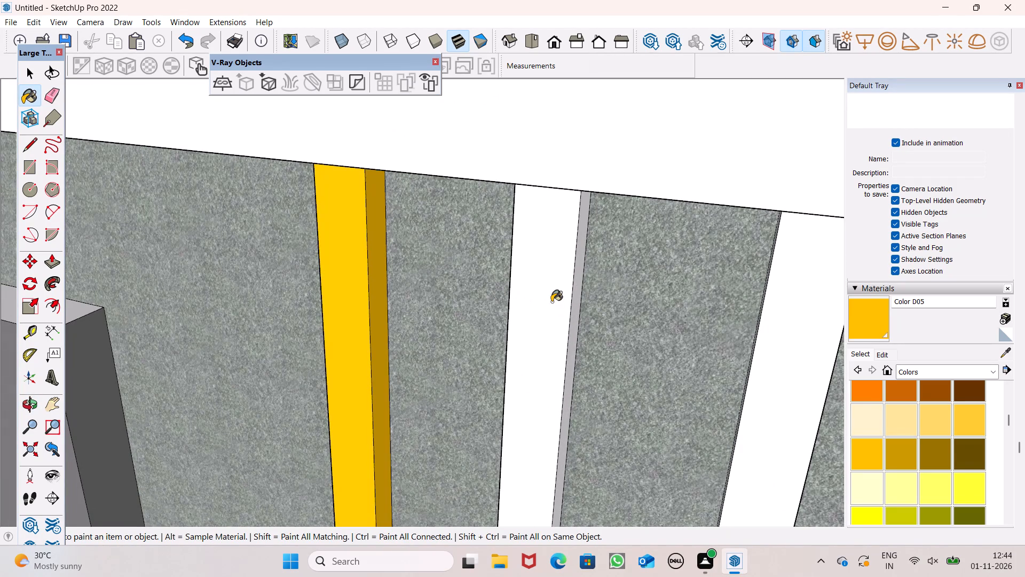
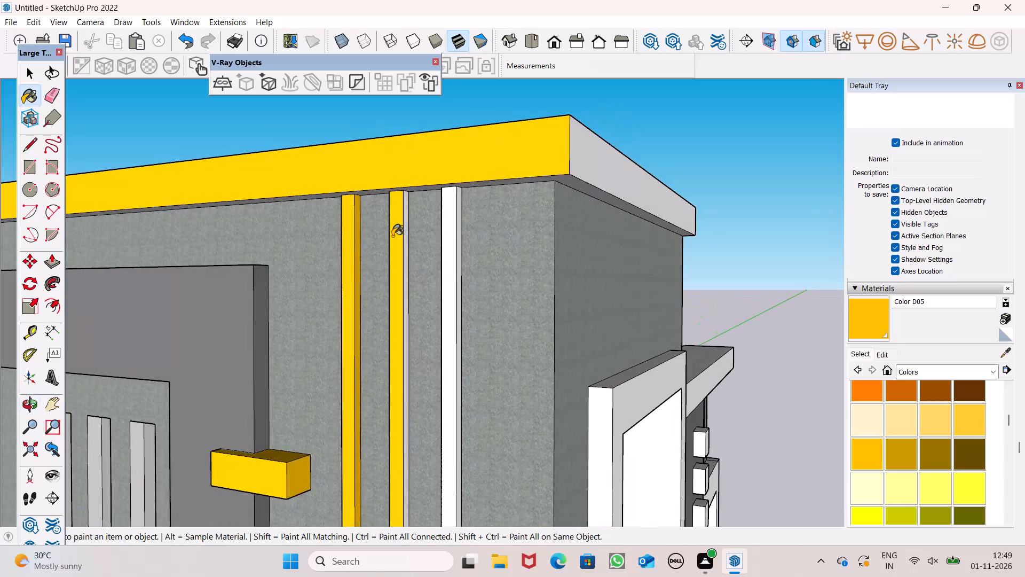
Paint the unpainted front and side faces of the tower's three vertical strips with Color D05.
scroll(405, 223, up, 8)
click(399, 217)
click(515, 274)
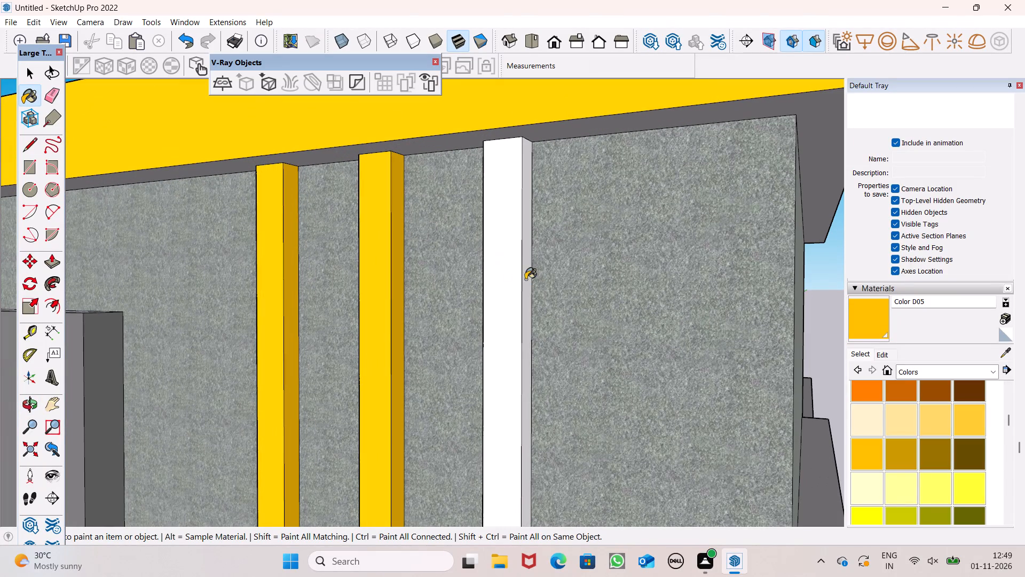
middle_drag(517, 289, 504, 306)
scroll(506, 306, up, 2)
click(525, 294)
scroll(510, 287, down, 3)
middle_drag(412, 294, 809, 255)
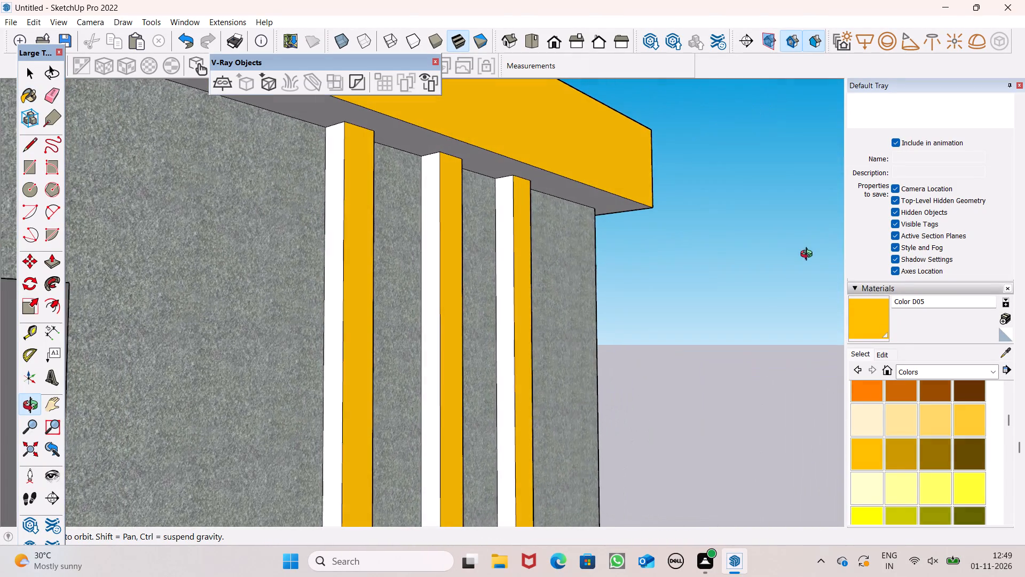
middle_drag(809, 255, 806, 257)
scroll(809, 256, up, 1)
click(258, 232)
middle_drag(389, 264, 442, 287)
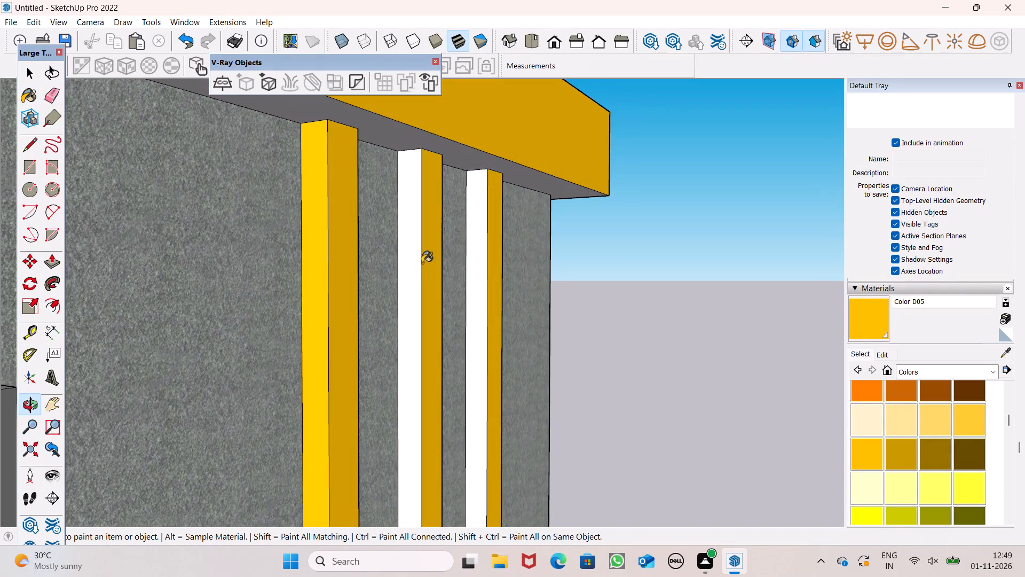
click(422, 262)
click(418, 252)
drag(480, 271, 472, 261)
Paint the underside of the tower's roof slab and its fascia above the large window with Color D05.
scroll(438, 193, down, 7)
middle_drag(421, 185, 412, 121)
scroll(415, 127, up, 1)
click(444, 118)
scroll(458, 121, down, 6)
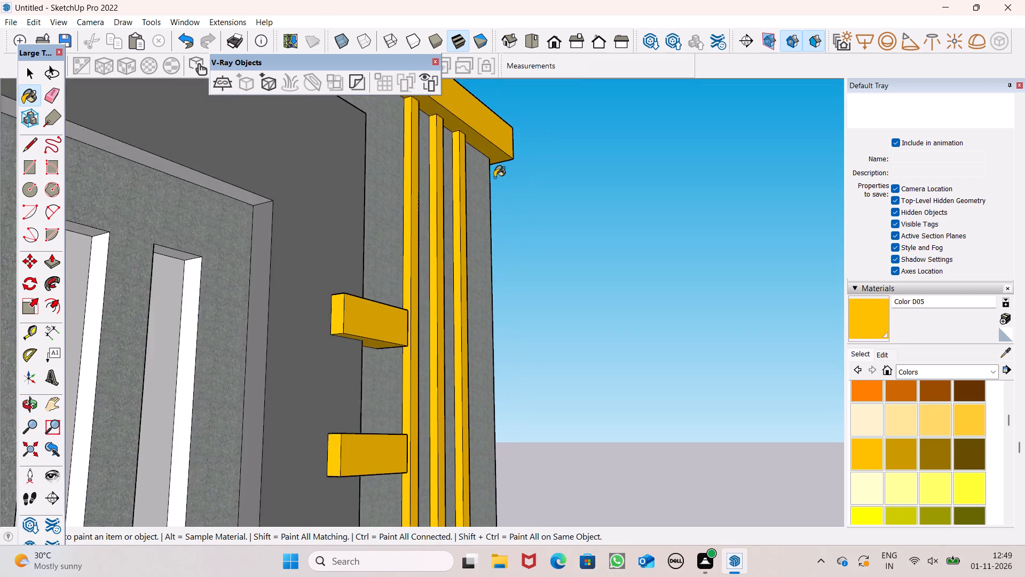
middle_drag(495, 180, 14, 147)
scroll(296, 154, up, 2)
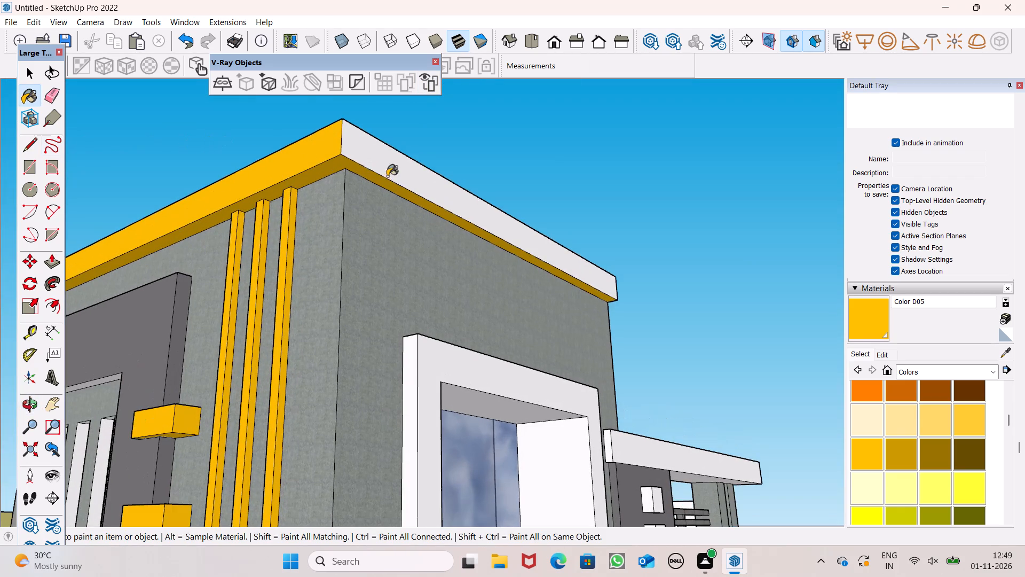
click(383, 167)
scroll(382, 155, down, 16)
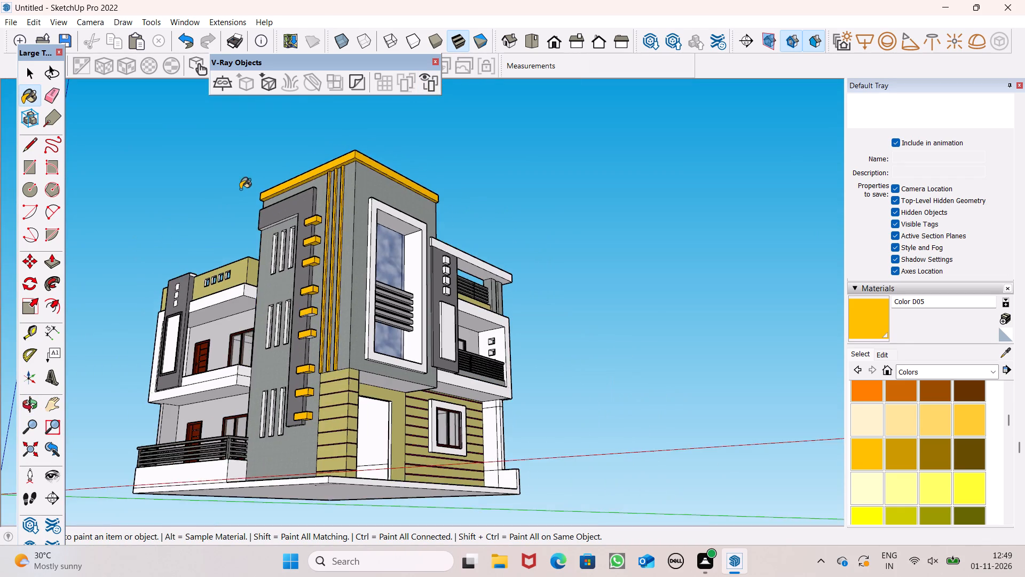
Paint the tower roof slab's top and its two remaining rear fascia faces with Color D05.
middle_drag(247, 195, 742, 335)
scroll(476, 244, up, 5)
click(454, 180)
middle_drag(510, 196, 491, 272)
click(452, 215)
scroll(452, 215, down, 4)
middle_drag(294, 239, 768, 217)
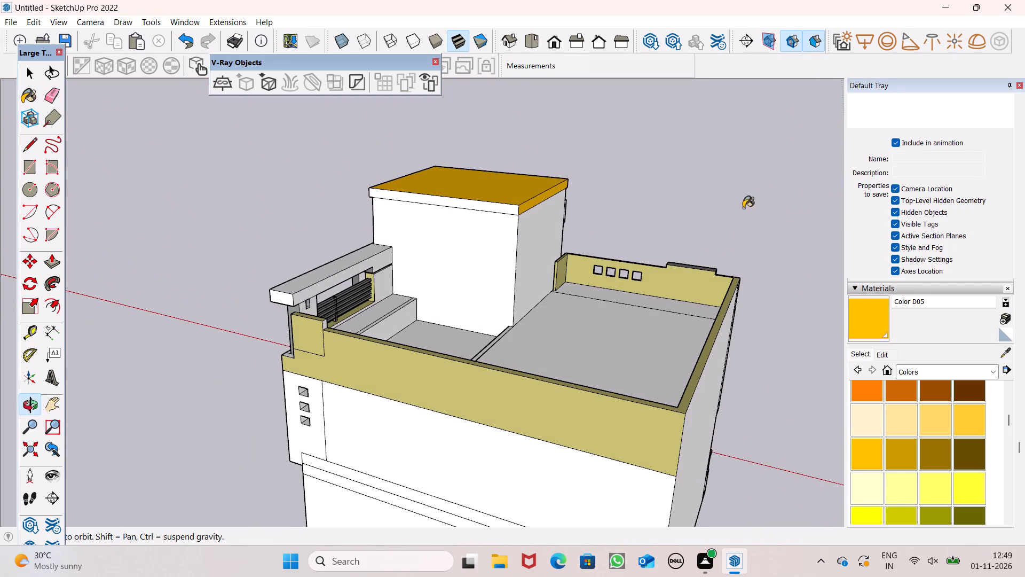
scroll(484, 190, up, 4)
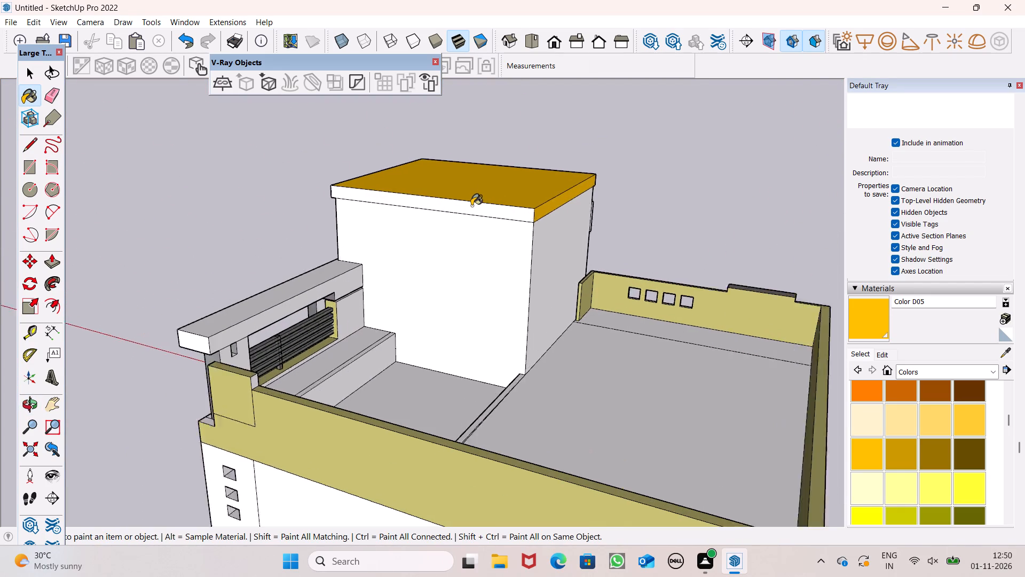
scroll(471, 206, up, 3)
click(471, 206)
Paint the front and top faces of the first-floor balcony frame with Color D05.
scroll(474, 199, down, 4)
middle_drag(320, 209, 740, 206)
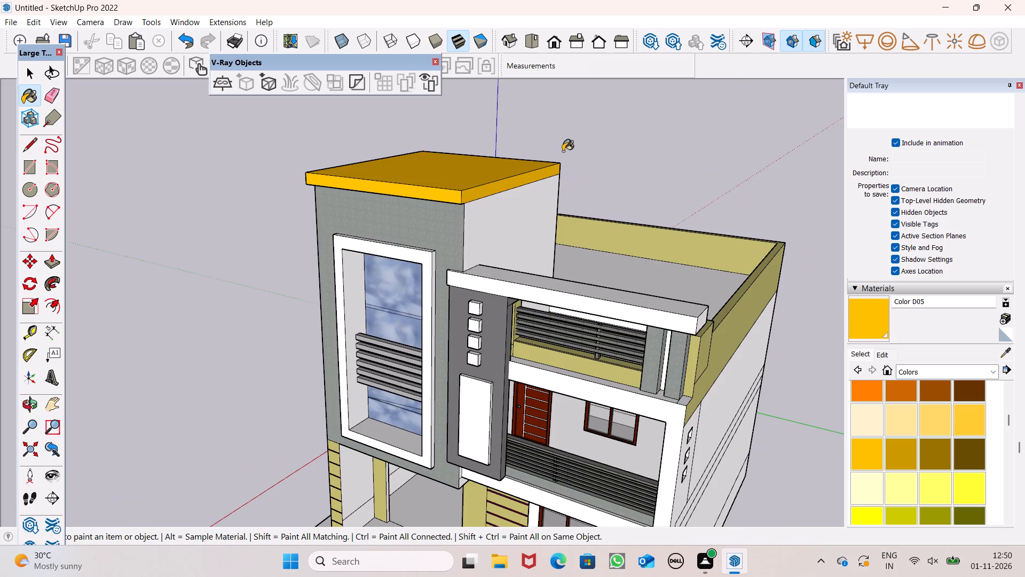
scroll(563, 152, down, 4)
middle_drag(444, 202, 592, 169)
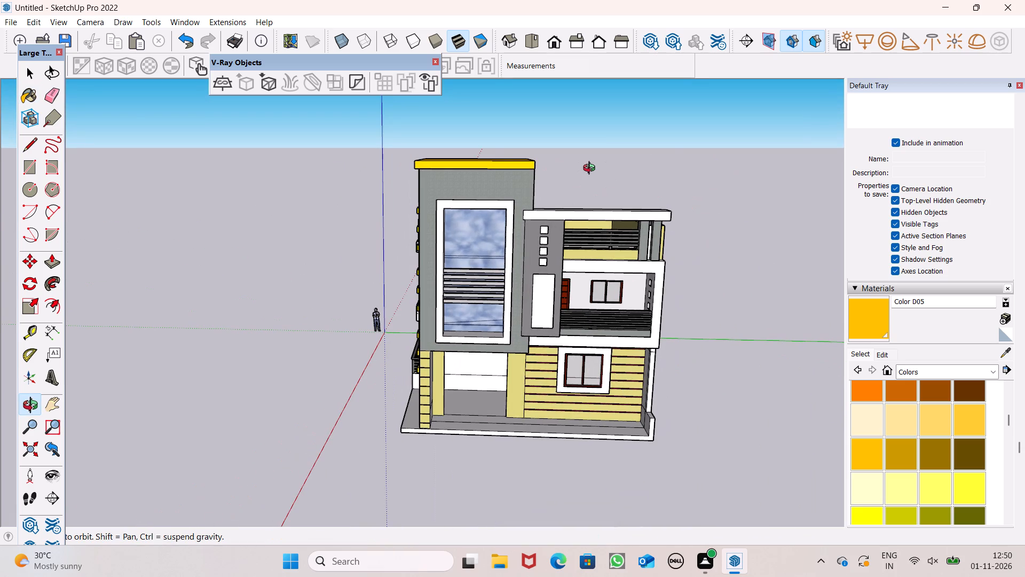
middle_drag(592, 169, 478, 166)
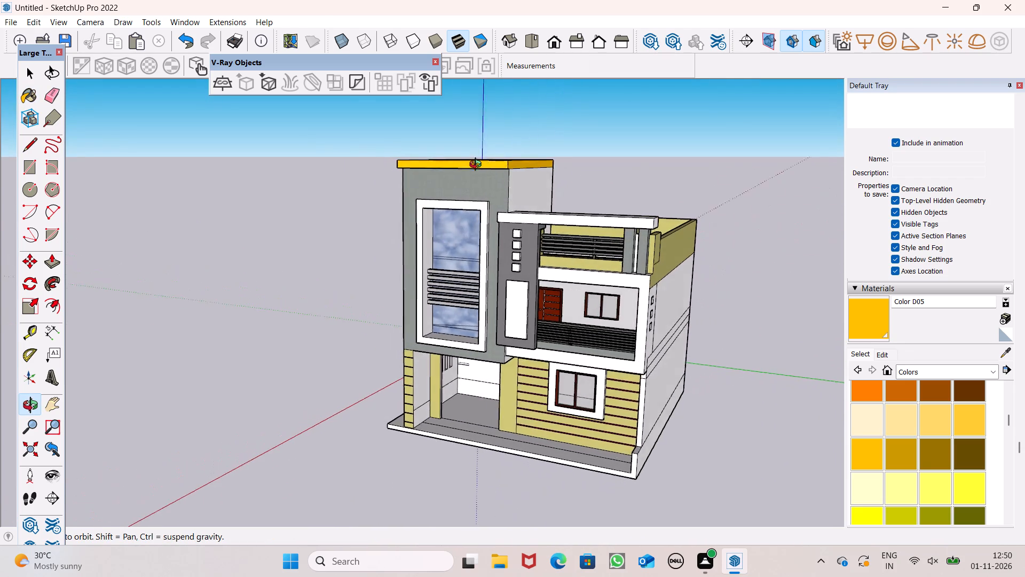
middle_drag(478, 166, 480, 165)
scroll(624, 292, up, 8)
middle_drag(649, 279, 629, 306)
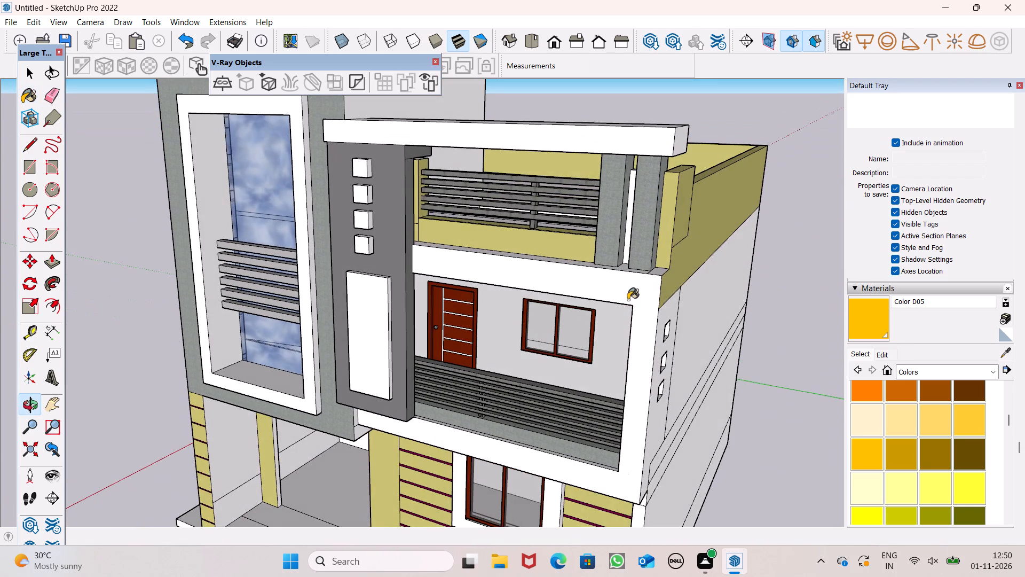
scroll(641, 291, up, 6)
click(643, 287)
middle_drag(585, 249, 581, 320)
scroll(582, 322, up, 1)
scroll(459, 280, up, 5)
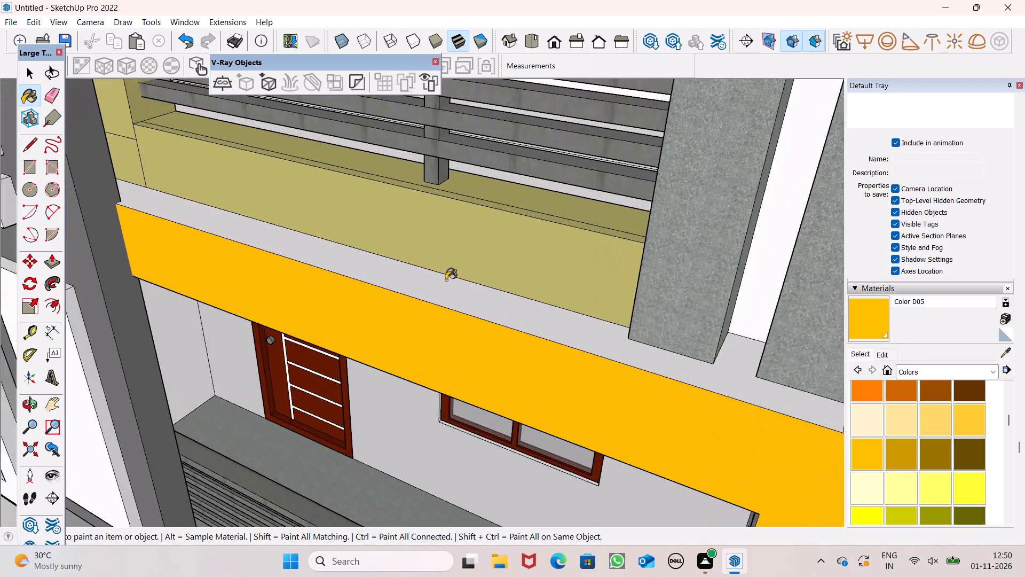
click(425, 282)
scroll(421, 266, down, 7)
scroll(677, 322, up, 4)
click(600, 329)
scroll(663, 193, down, 6)
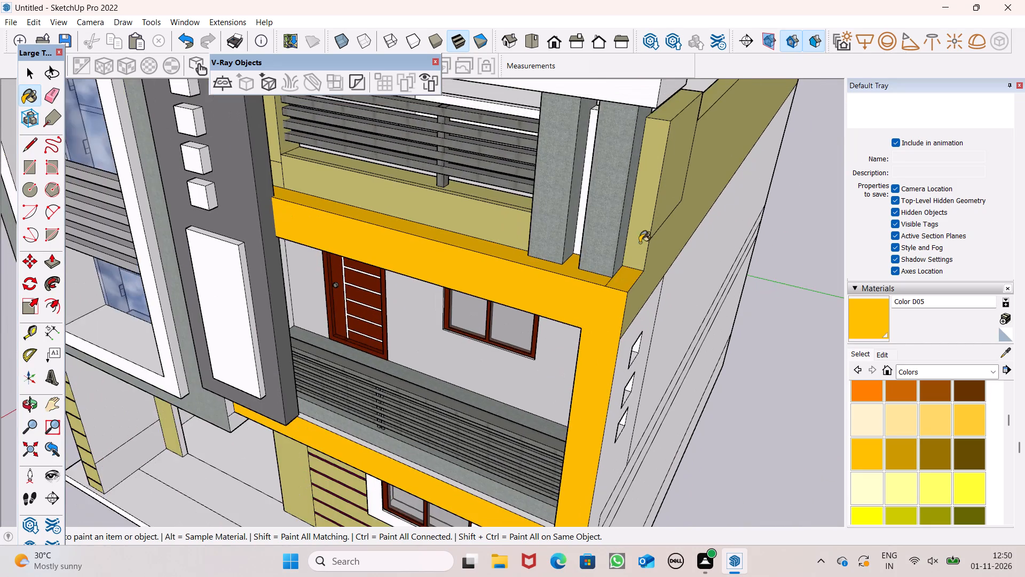
Paint the balcony frame's outer side, both inner side walls and the balcony ceiling with Color D05.
middle_drag(592, 309, 605, 245)
click(641, 271)
scroll(582, 286, down, 5)
middle_drag(558, 381, 781, 353)
scroll(628, 280, up, 4)
click(691, 262)
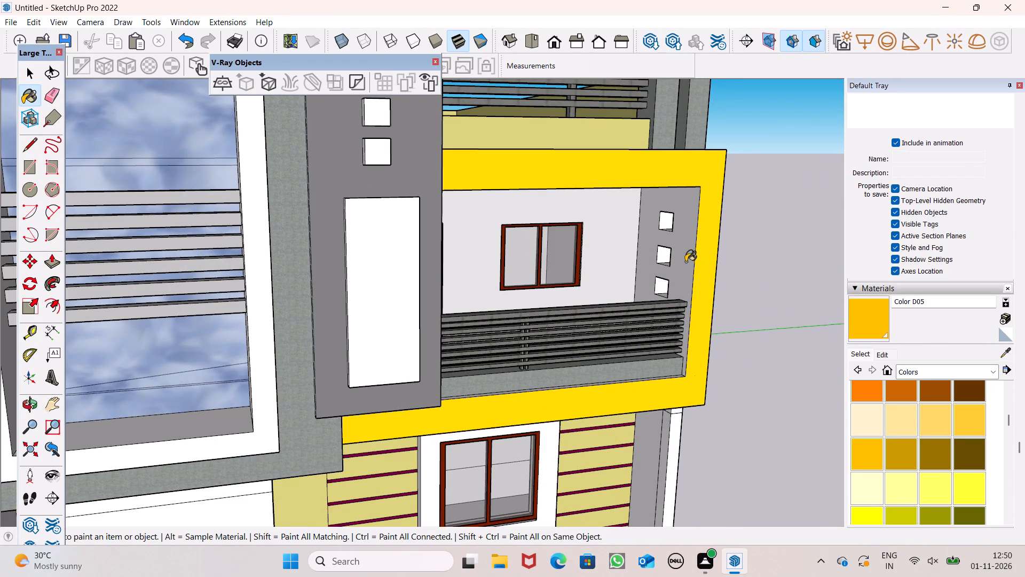
scroll(677, 267, down, 3)
middle_drag(650, 314, 503, 331)
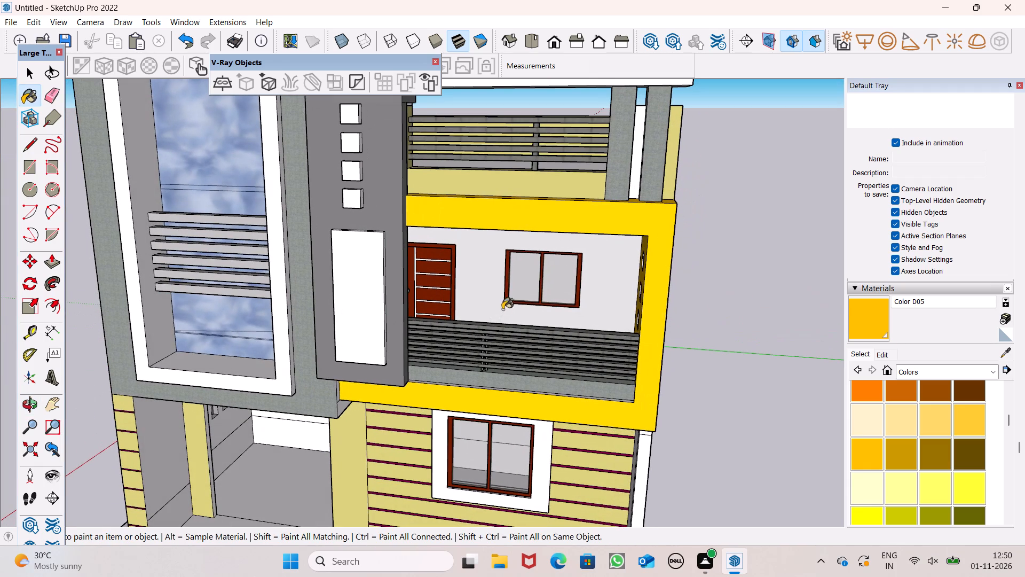
scroll(509, 297, down, 1)
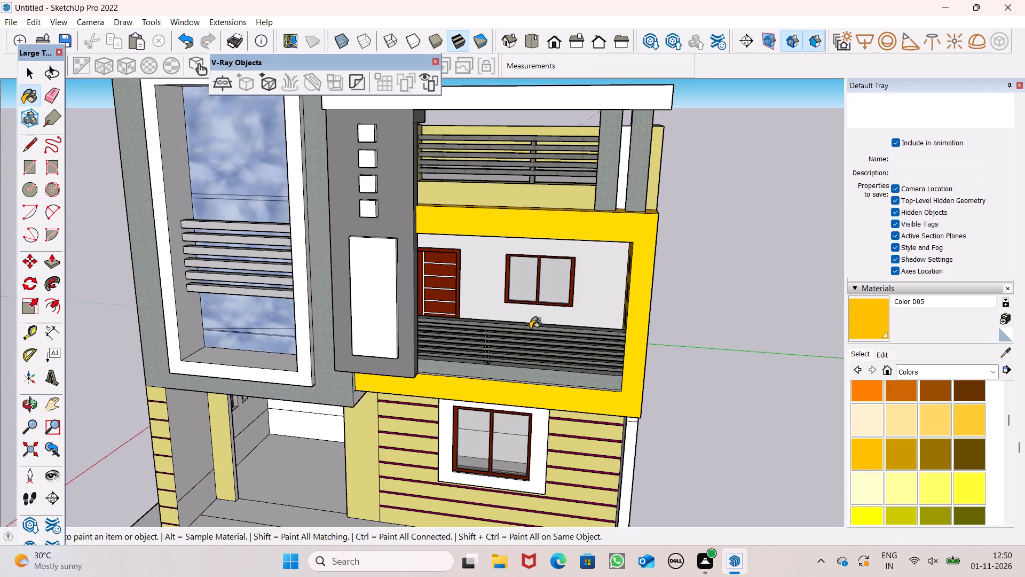
middle_drag(529, 329, 247, 288)
click(303, 248)
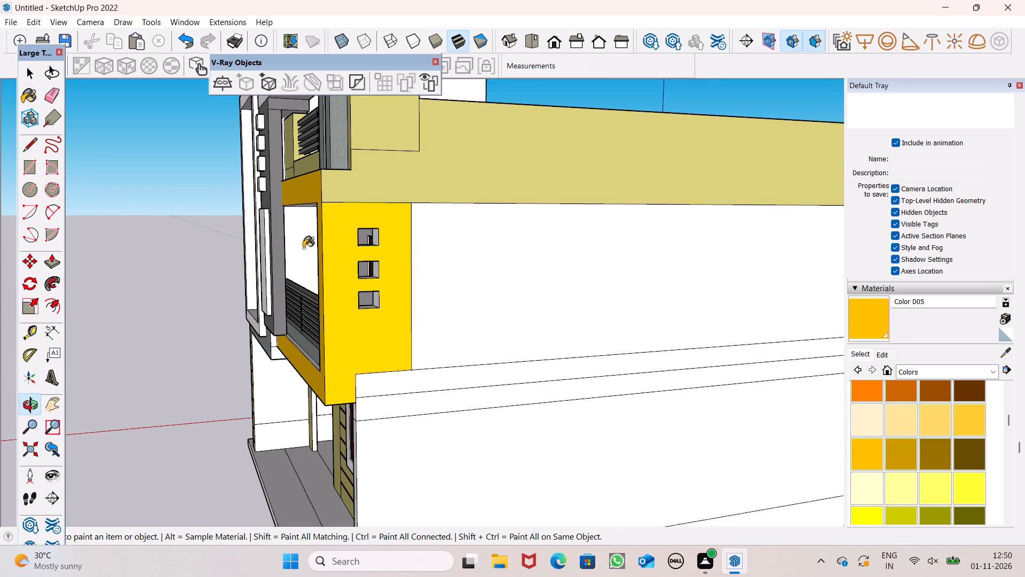
middle_drag(303, 247, 374, 140)
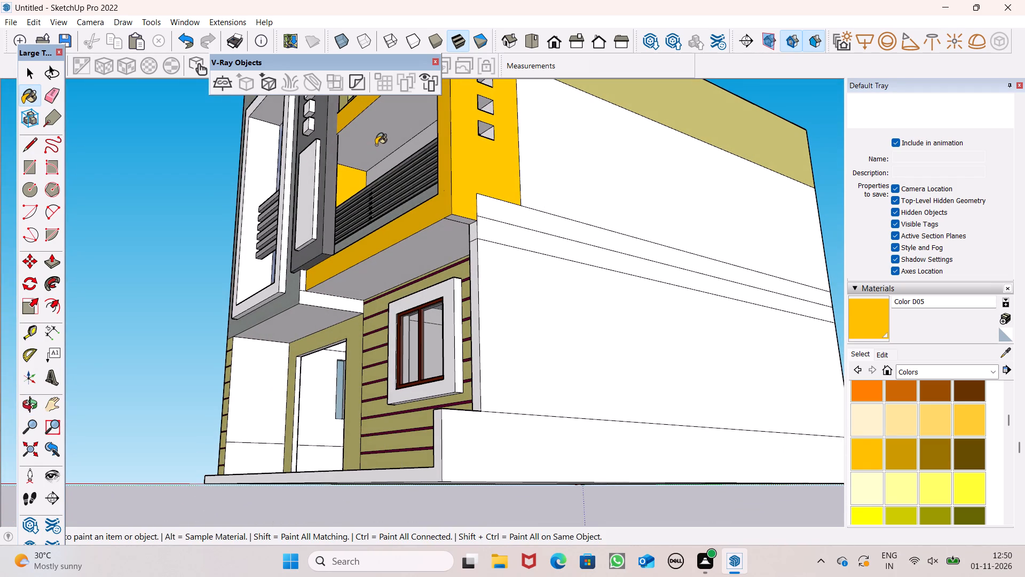
click(389, 135)
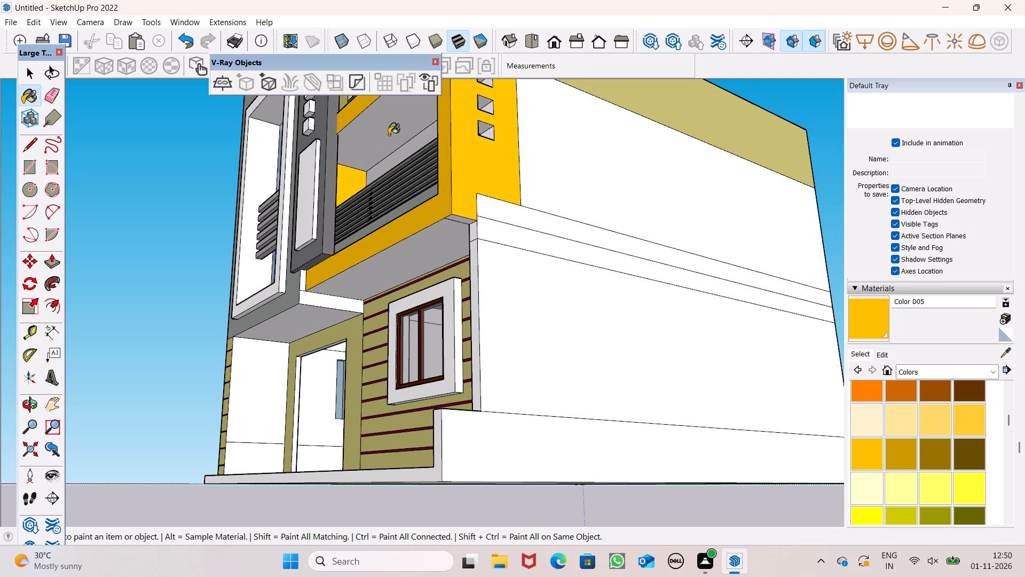
Paint the underside of the projecting balcony, including the small corner face, with Color D05.
scroll(408, 163, down, 5)
middle_drag(405, 189, 459, 261)
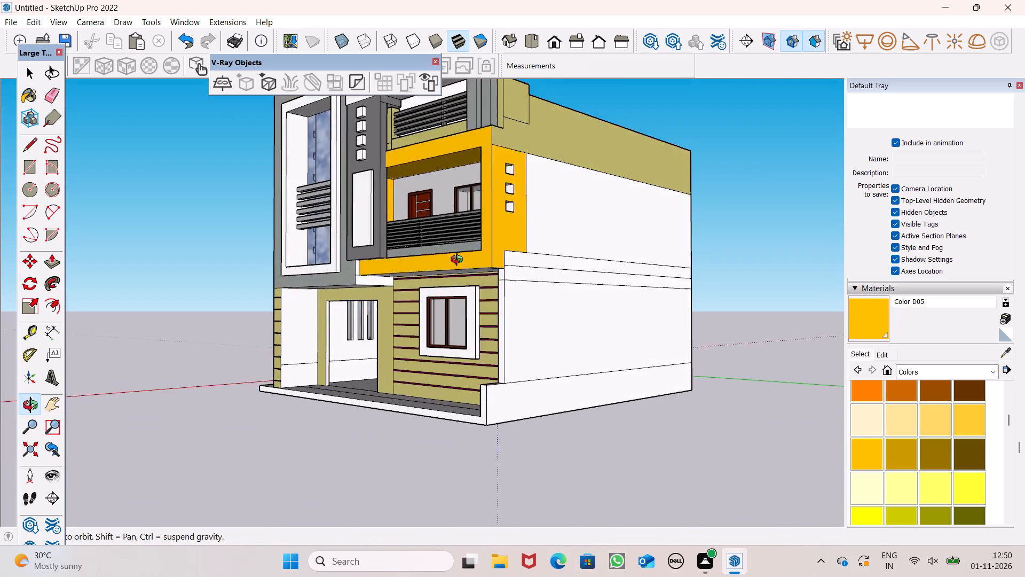
middle_drag(459, 261, 479, 158)
middle_drag(499, 233, 507, 209)
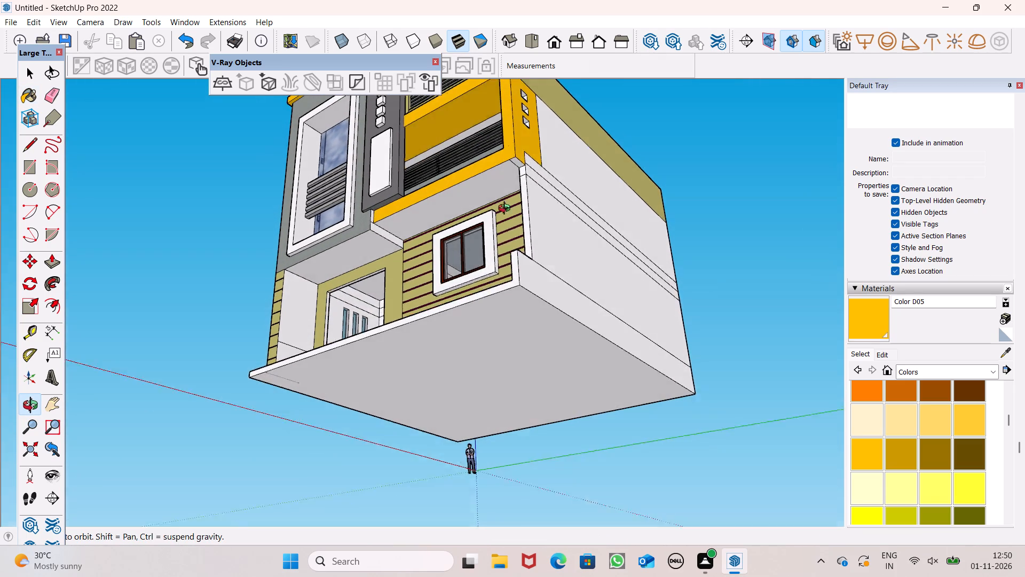
middle_drag(507, 209, 508, 184)
scroll(475, 184, up, 2)
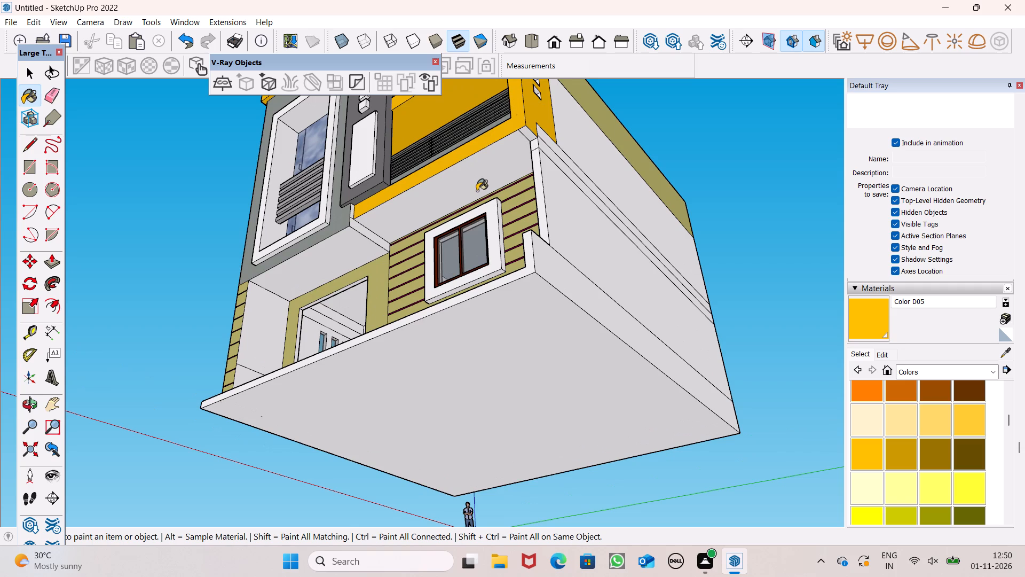
click(488, 177)
scroll(511, 145, up, 6)
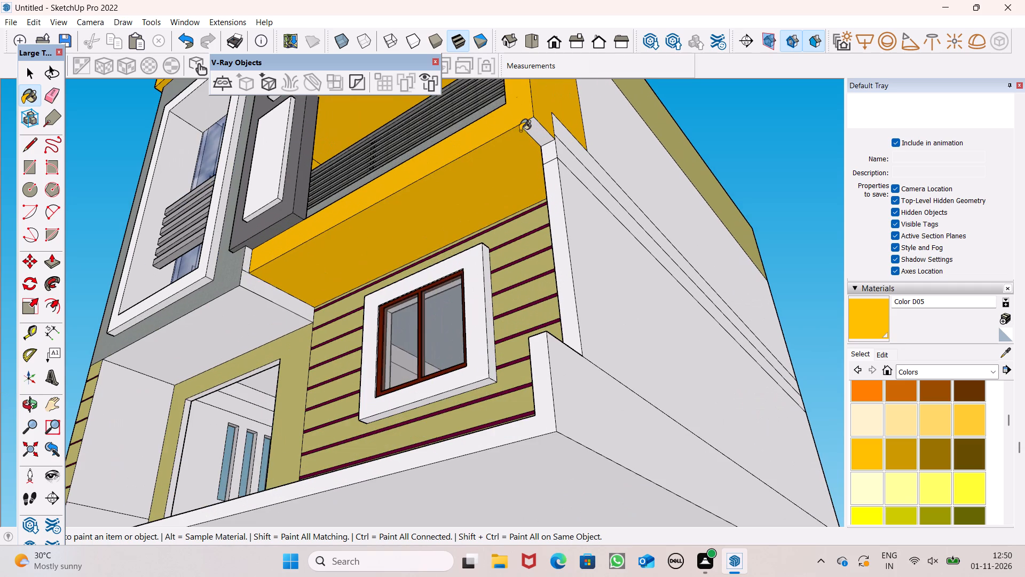
click(531, 134)
scroll(505, 148, down, 4)
middle_drag(491, 160, 540, 108)
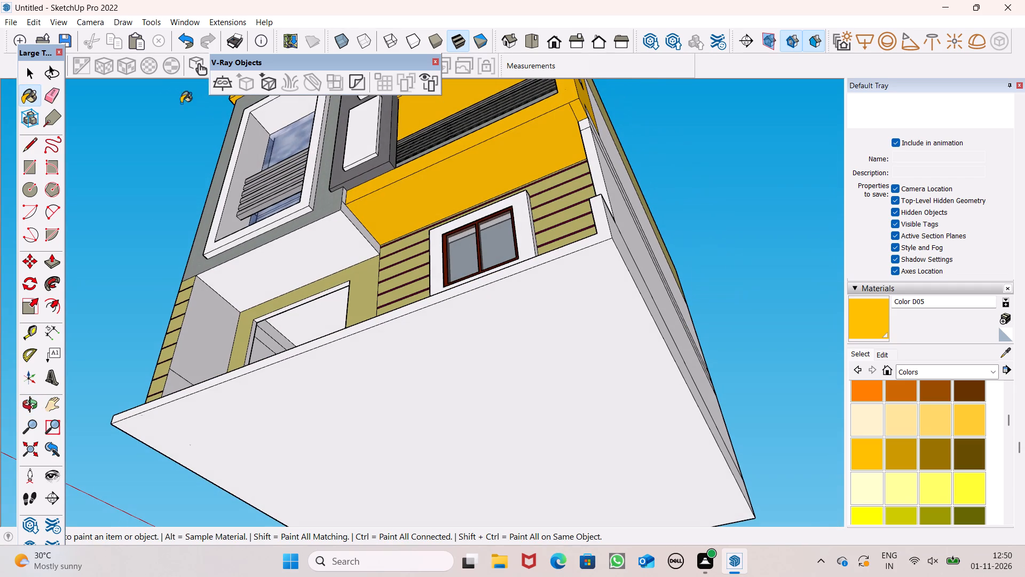
Erase the leftover edge at the outer corner of the balcony's underside and reselect Color D05 for painting.
drag(45, 98, 54, 98)
scroll(438, 119, up, 4)
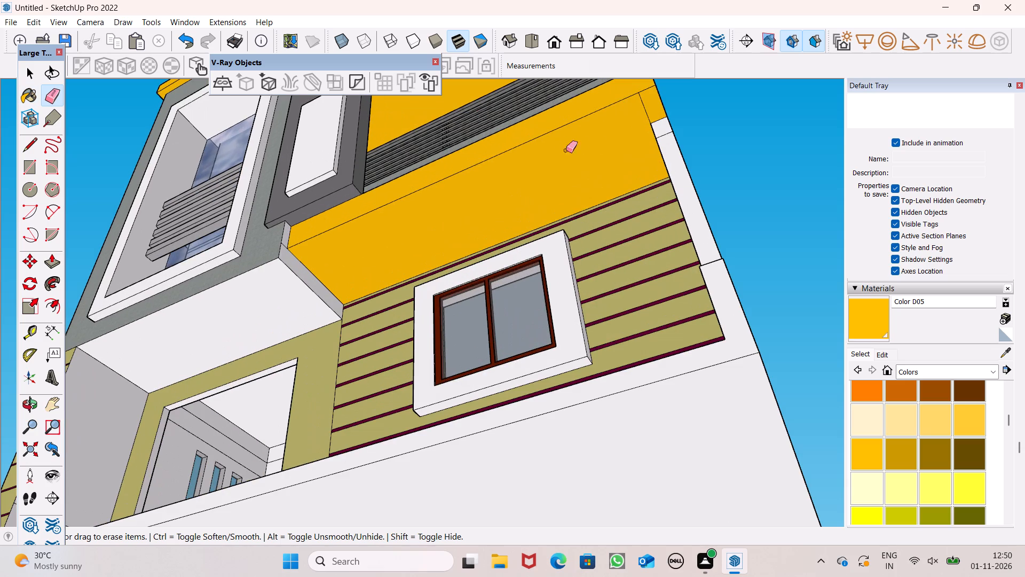
click(645, 110)
click(868, 320)
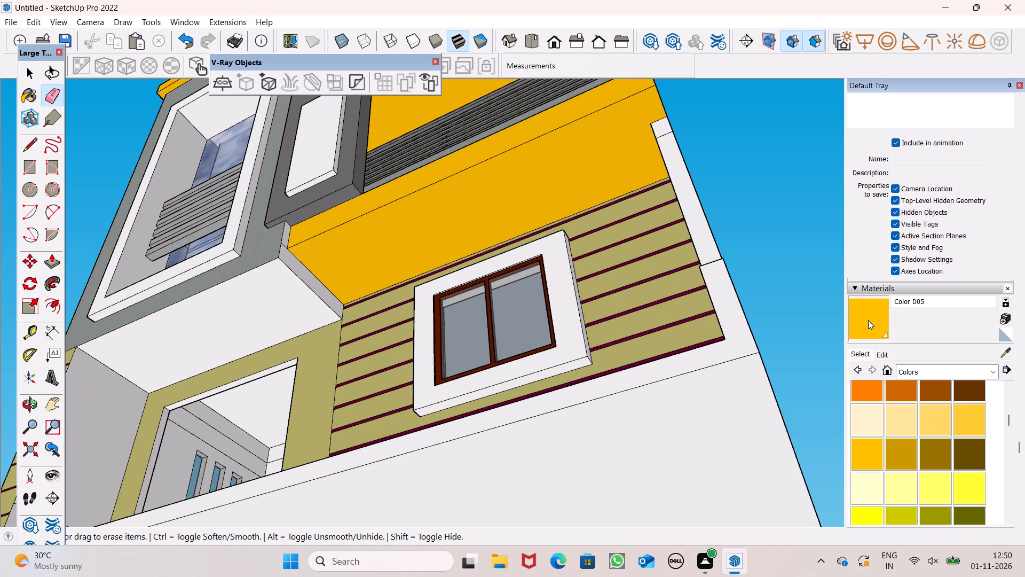
Examine the painted balcony frame and facade from the front and from the side wall.
scroll(309, 221, down, 4)
middle_drag(310, 217, 387, 340)
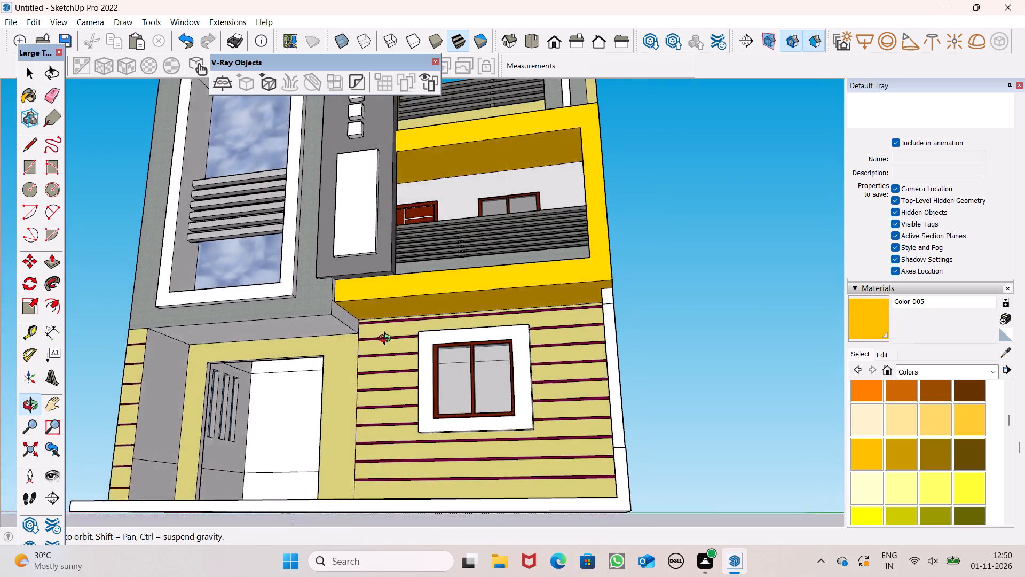
middle_drag(387, 340, 438, 340)
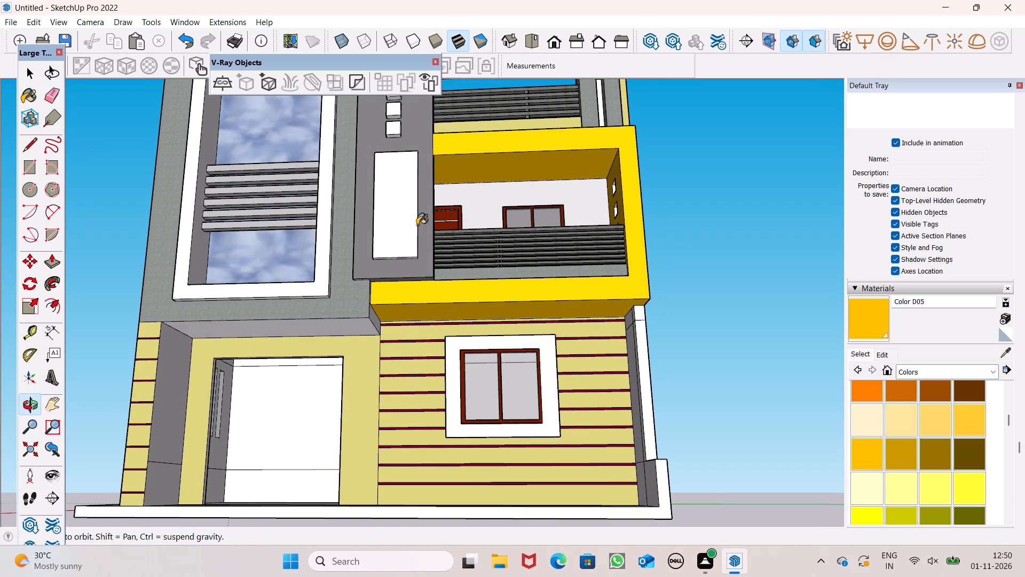
scroll(419, 224, down, 3)
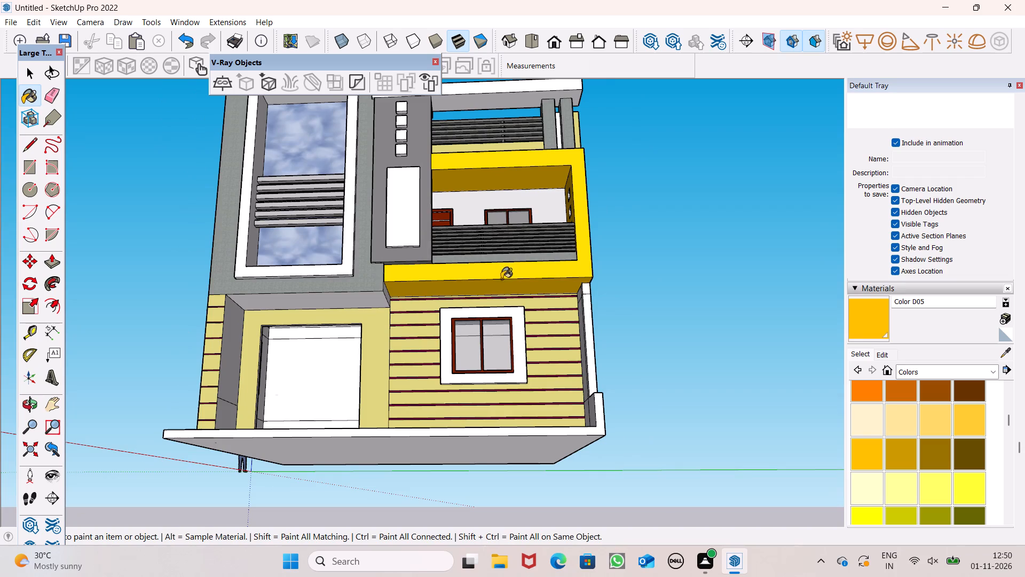
middle_drag(524, 287, 419, 282)
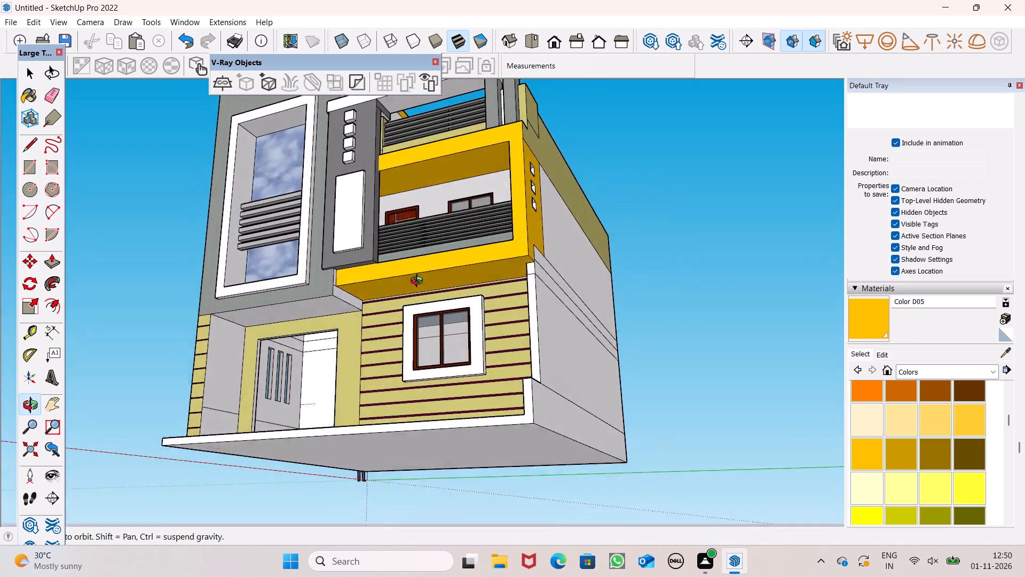
middle_drag(419, 282, 412, 327)
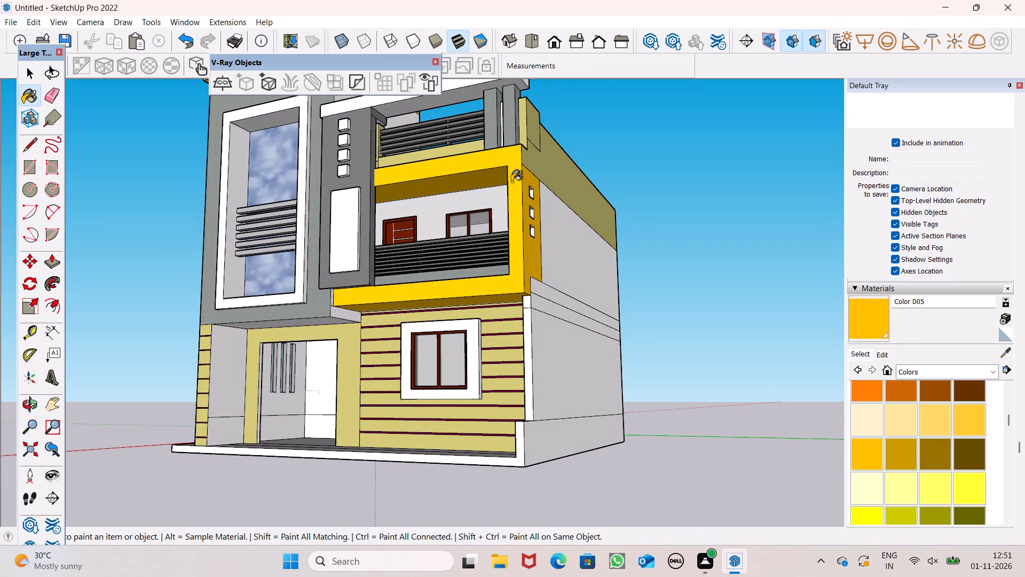
scroll(515, 181, down, 2)
middle_drag(525, 237, 324, 281)
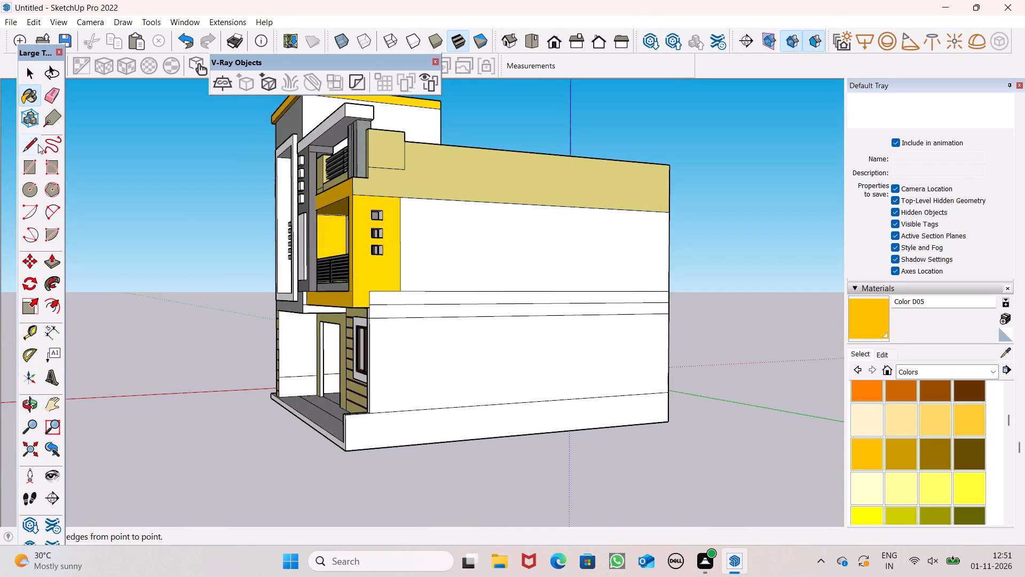
Draw a 1' 5" vertical line extending the yellow balcony side wall's rear edge down across the white strip below.
click(11, 144)
scroll(413, 343, up, 7)
scroll(375, 271, up, 3)
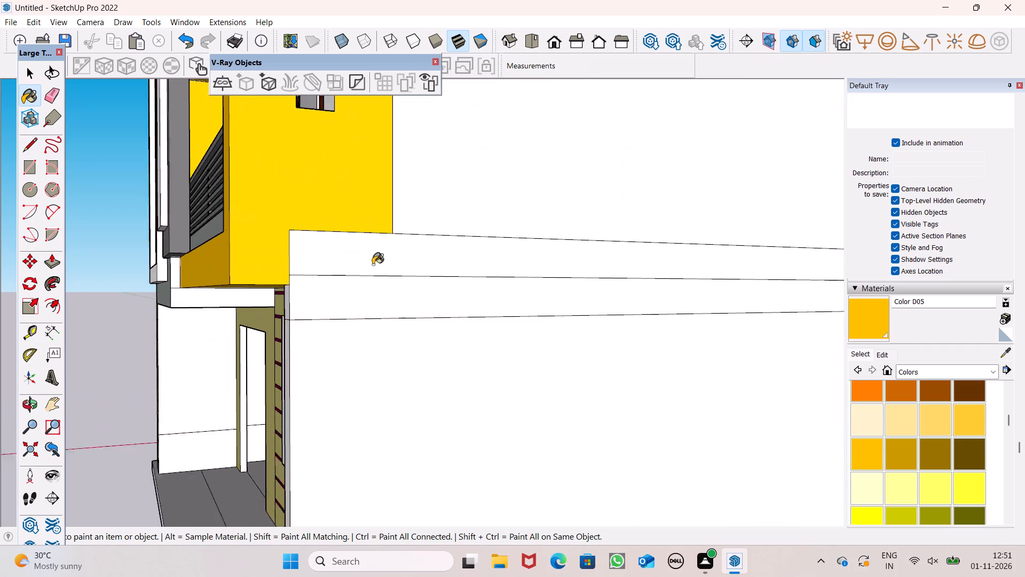
scroll(373, 264, up, 2)
click(26, 144)
scroll(332, 210, up, 4)
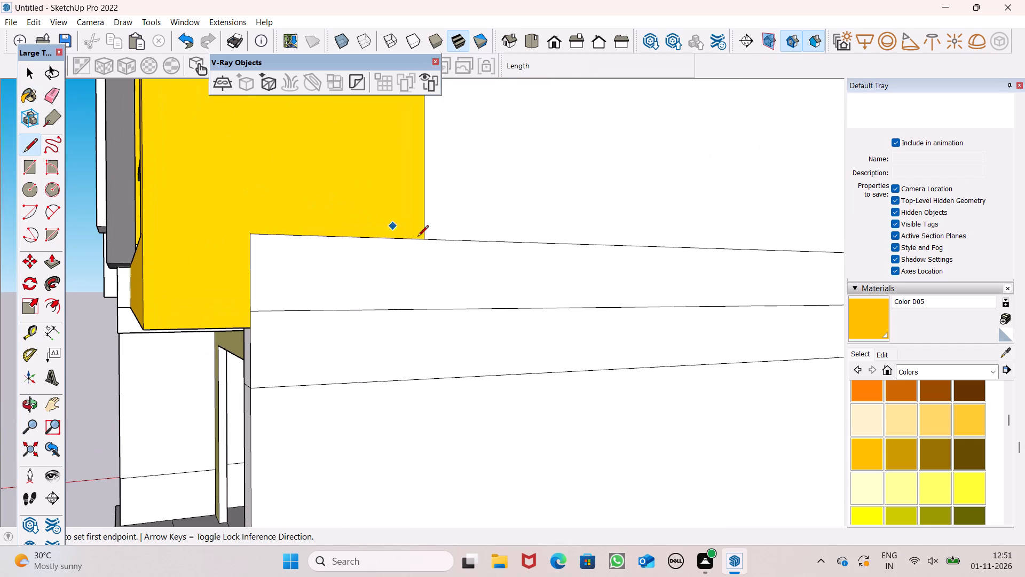
click(424, 236)
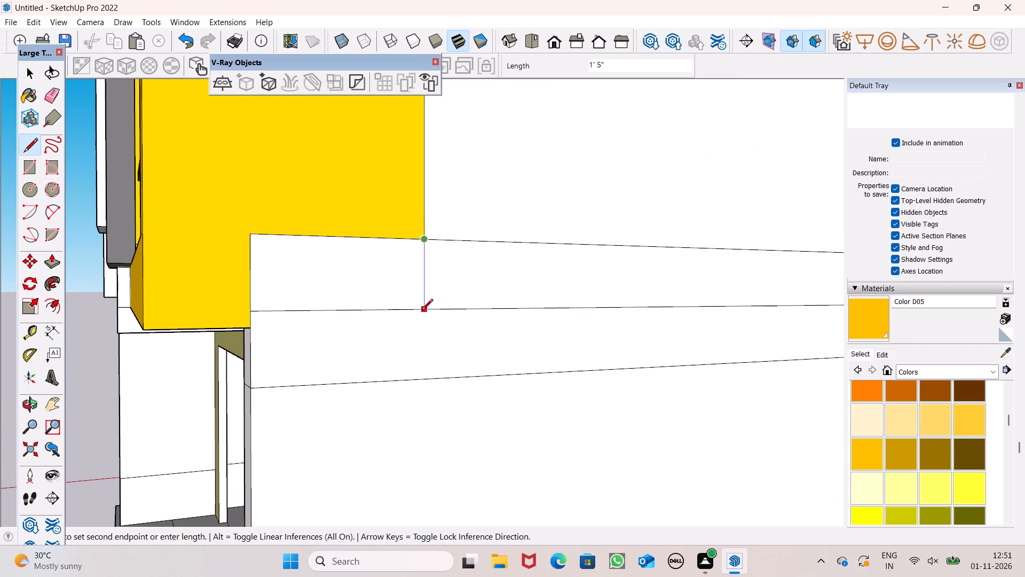
click(423, 311)
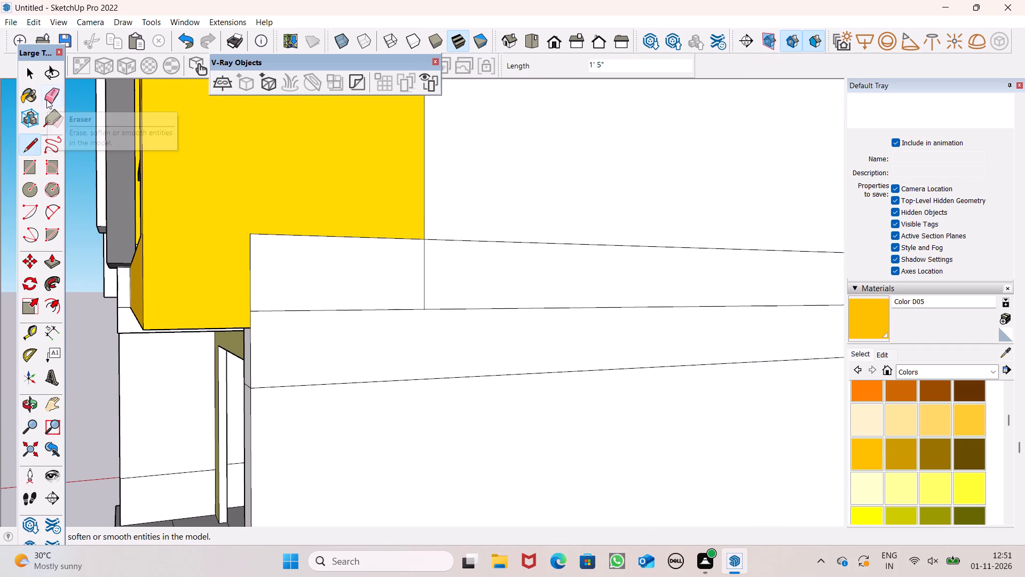
Erase the edges separating the balcony side wall from the strip section beneath it and repaint the merged face with Color D05.
click(51, 88)
drag(354, 210, 349, 253)
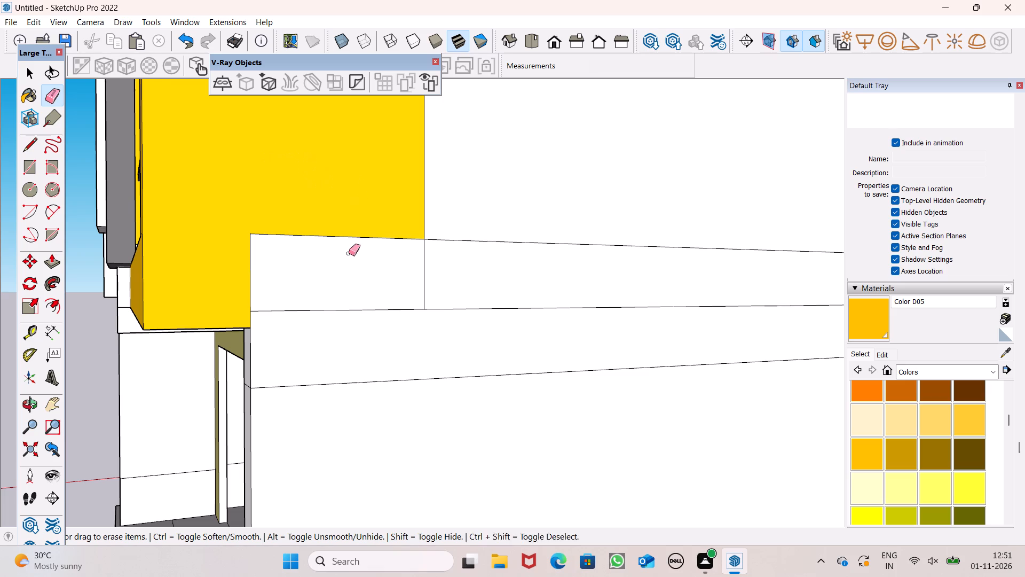
drag(349, 253, 346, 255)
scroll(343, 223, down, 2)
drag(265, 268, 272, 266)
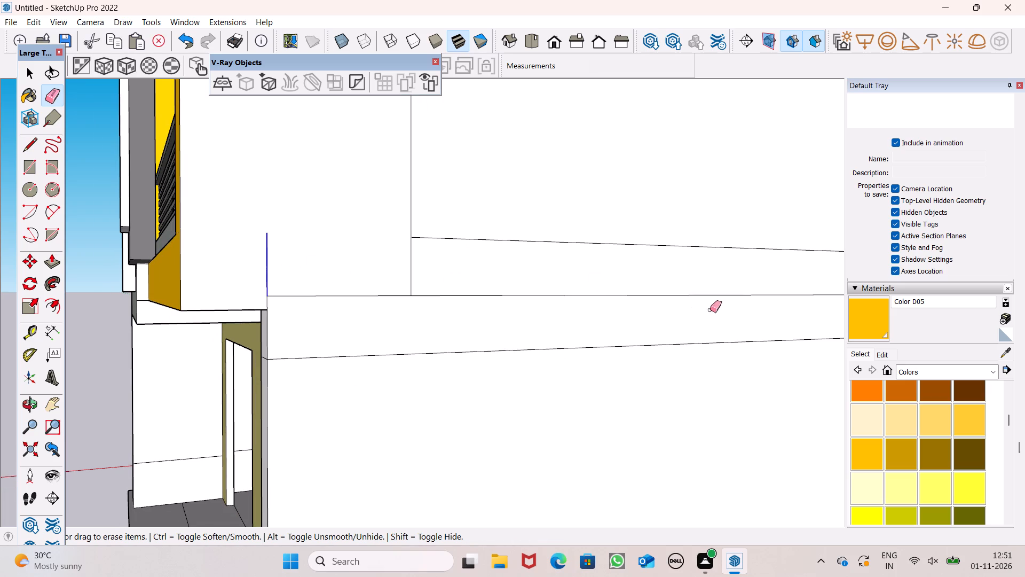
click(856, 319)
click(263, 154)
Paint the rear inner side and sill of the lowest square opening in the balcony side wall with Color D05.
scroll(314, 171, down, 6)
middle_drag(320, 207, 322, 258)
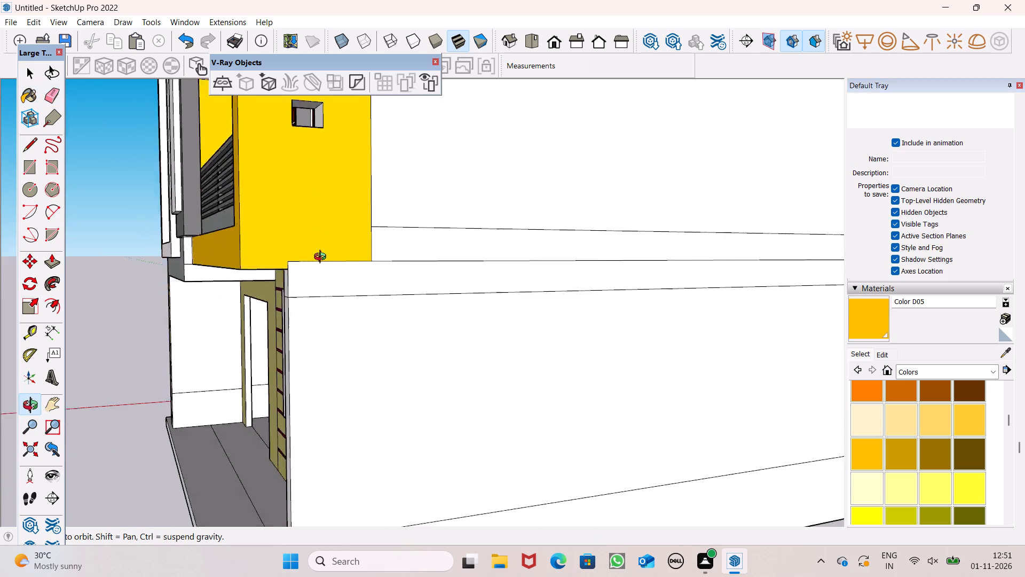
middle_drag(322, 258, 637, 283)
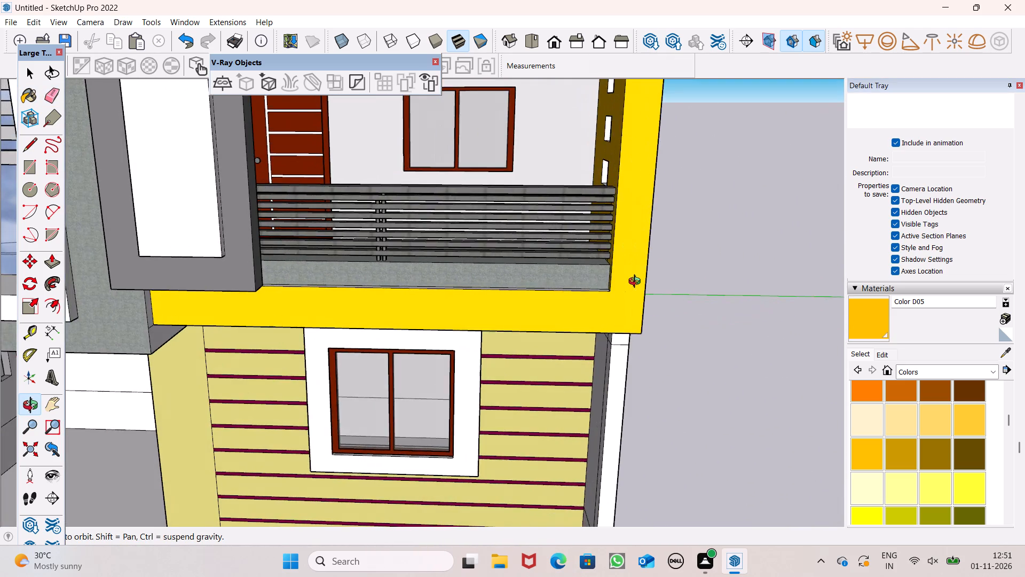
middle_drag(637, 283, 346, 274)
scroll(332, 190, up, 9)
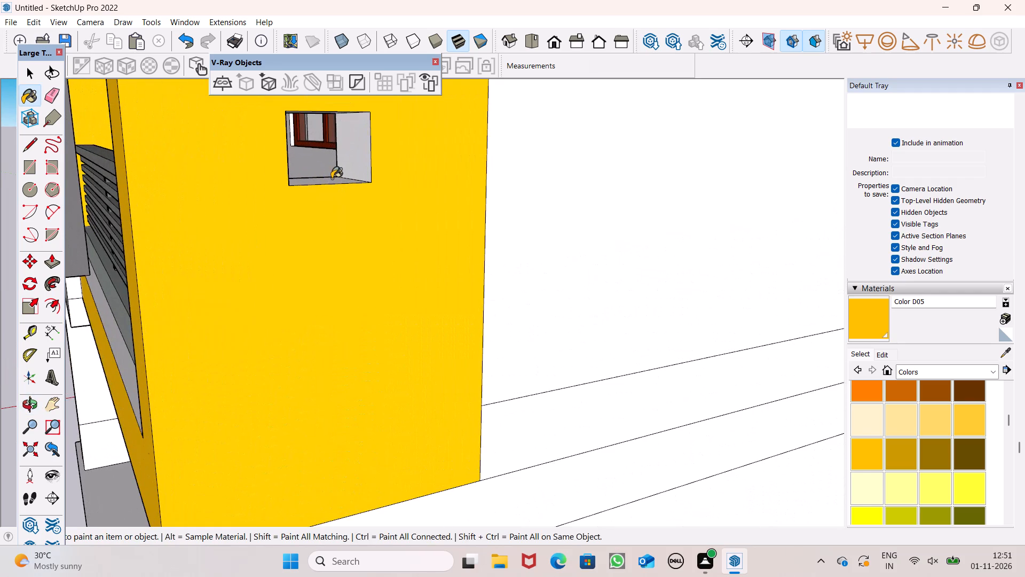
scroll(332, 178, up, 1)
click(362, 155)
click(338, 176)
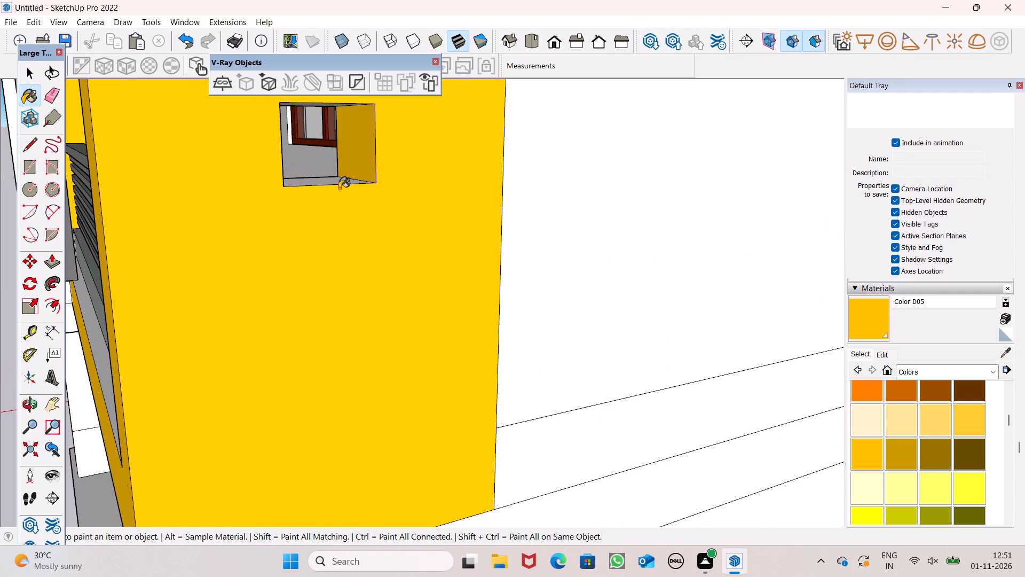
Paint the front inner sides and top faces of the three square openings in the balcony side wall with Color D05.
middle_drag(329, 201, 188, 130)
scroll(157, 246, up, 1)
scroll(219, 299, down, 7)
scroll(233, 174, up, 3)
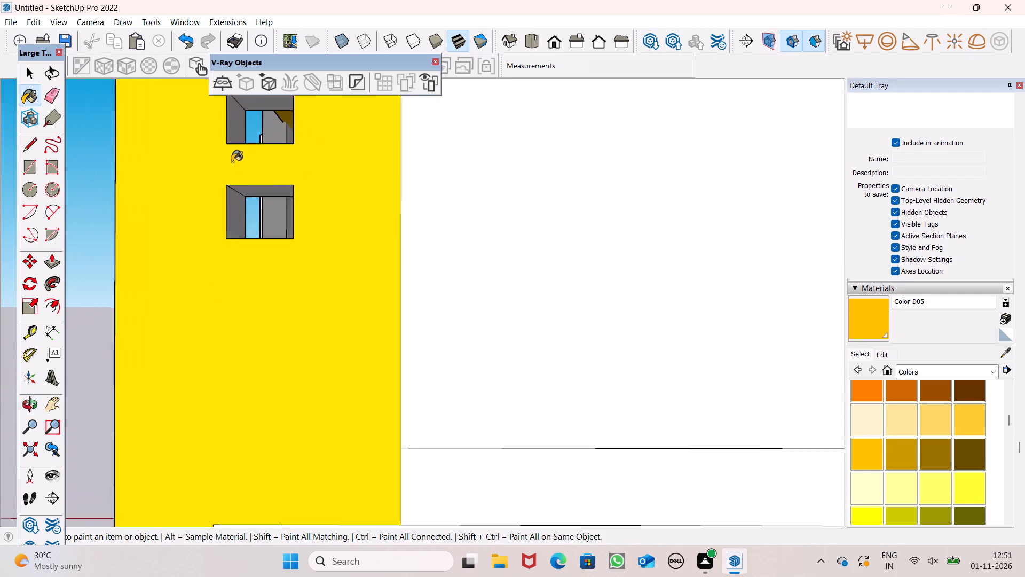
scroll(232, 162, up, 4)
click(233, 122)
click(234, 223)
click(250, 201)
scroll(261, 212, down, 8)
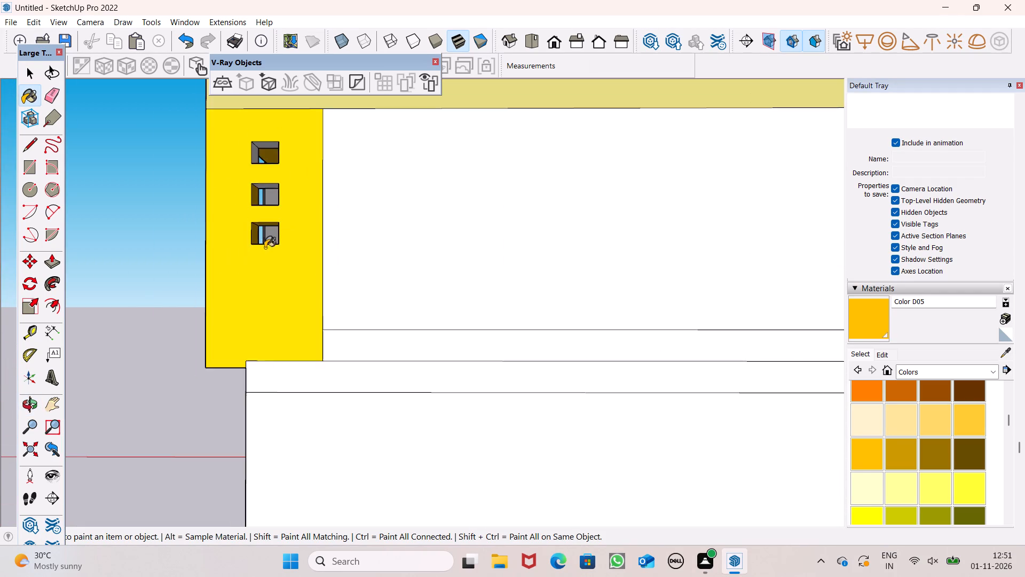
scroll(265, 166, up, 8)
click(248, 145)
scroll(264, 124, up, 7)
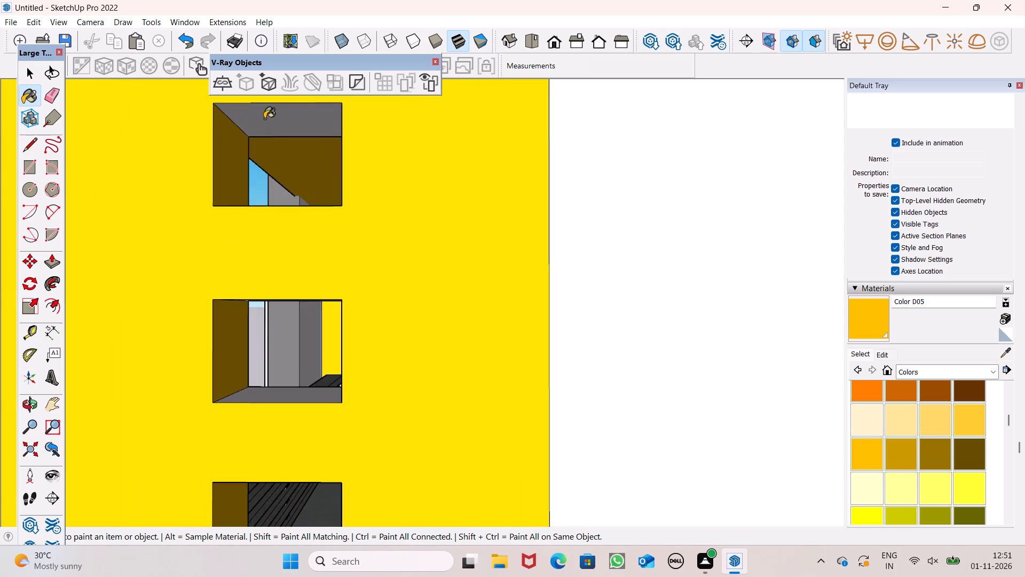
click(264, 119)
scroll(270, 141, down, 4)
middle_drag(260, 250, 286, 178)
click(287, 170)
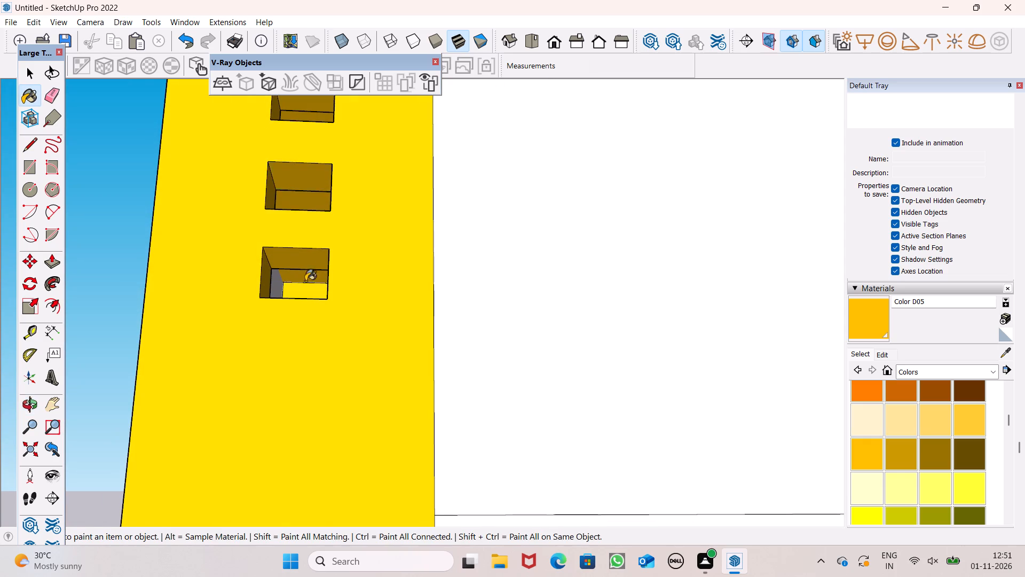
Paint the rear inner sides of the middle and top square openings in the balcony side wall with Color D05.
scroll(305, 284, up, 1)
middle_drag(304, 289, 368, 307)
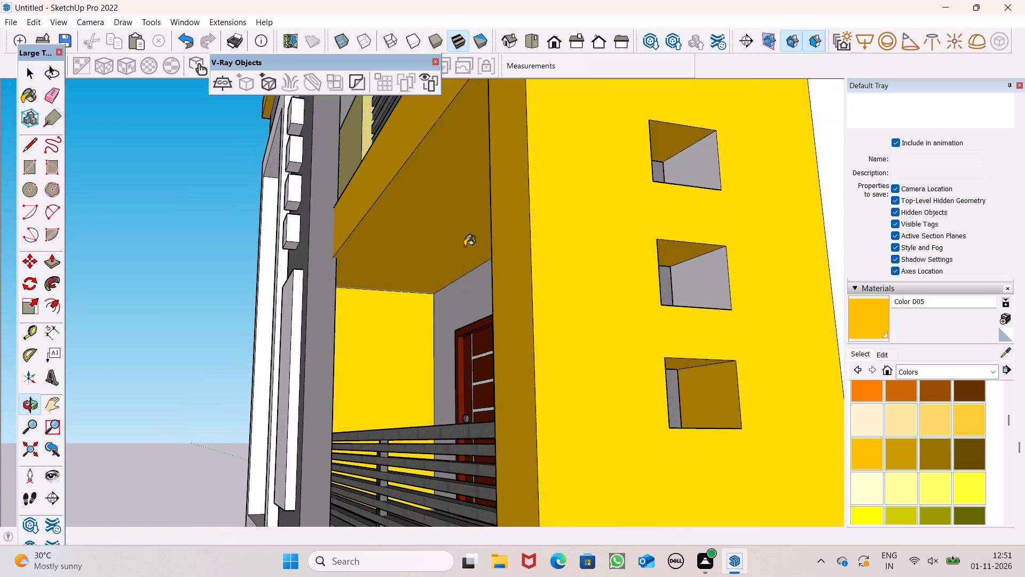
click(690, 294)
click(691, 167)
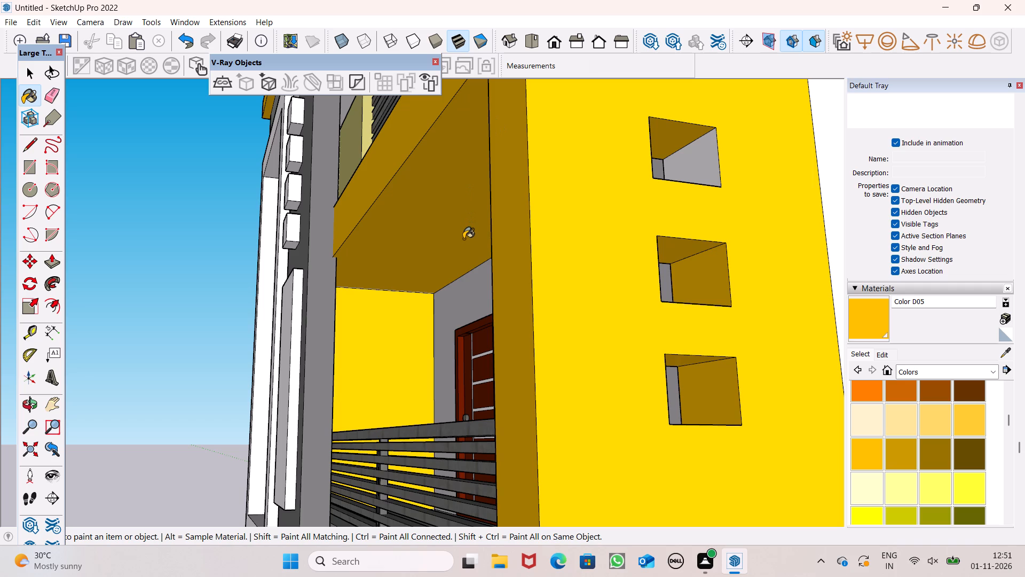
Examine the painted square openings, the balcony frame and the whole house exterior from the front and both sides.
scroll(463, 239, down, 3)
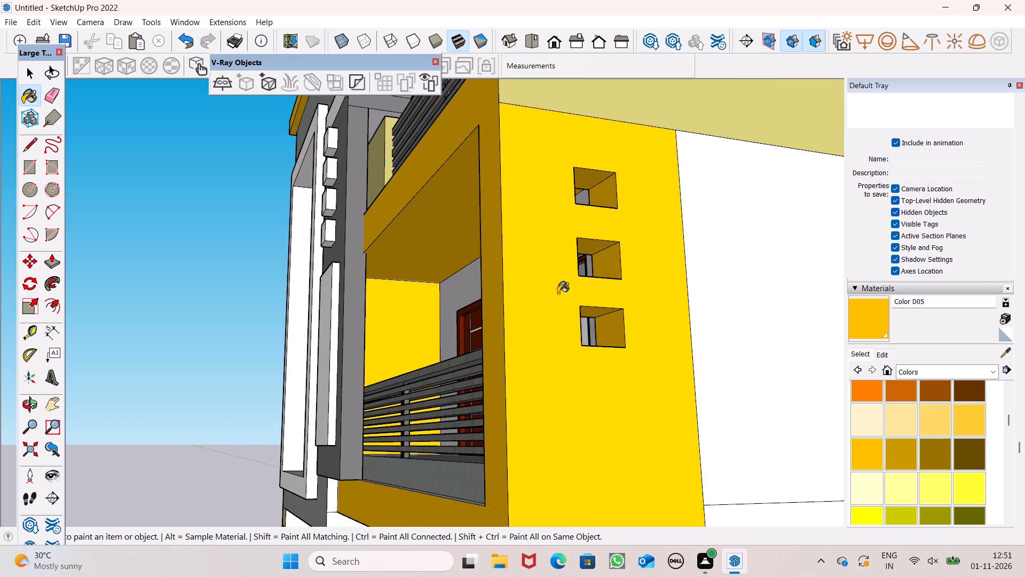
middle_drag(566, 302, 577, 324)
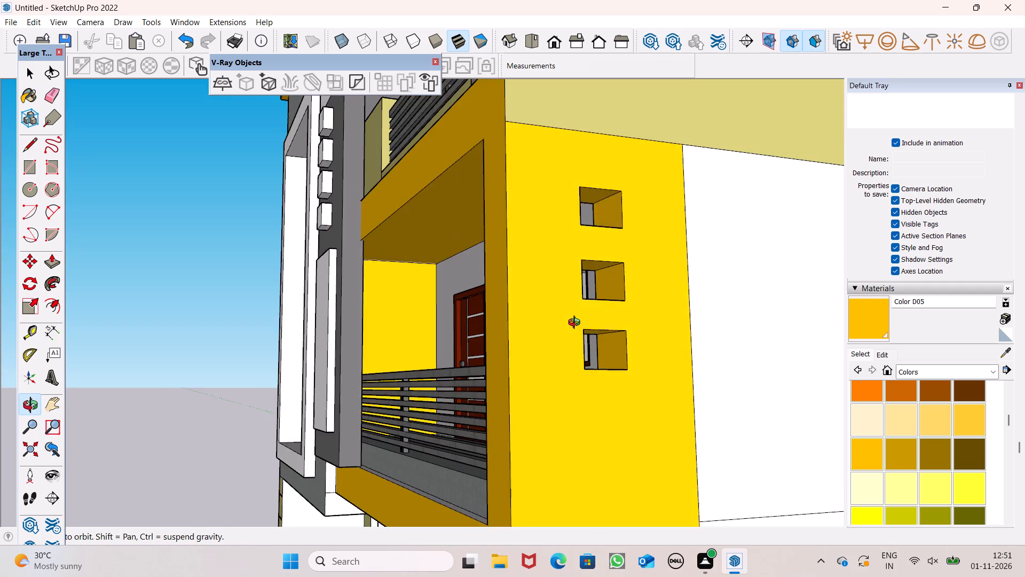
middle_drag(577, 324, 602, 293)
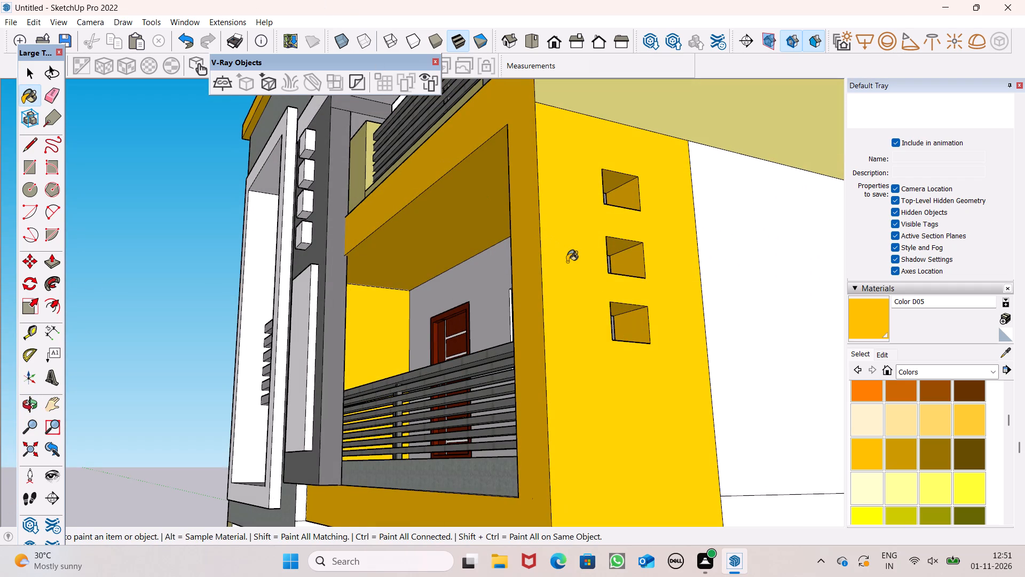
scroll(569, 279, down, 4)
middle_drag(562, 357, 711, 366)
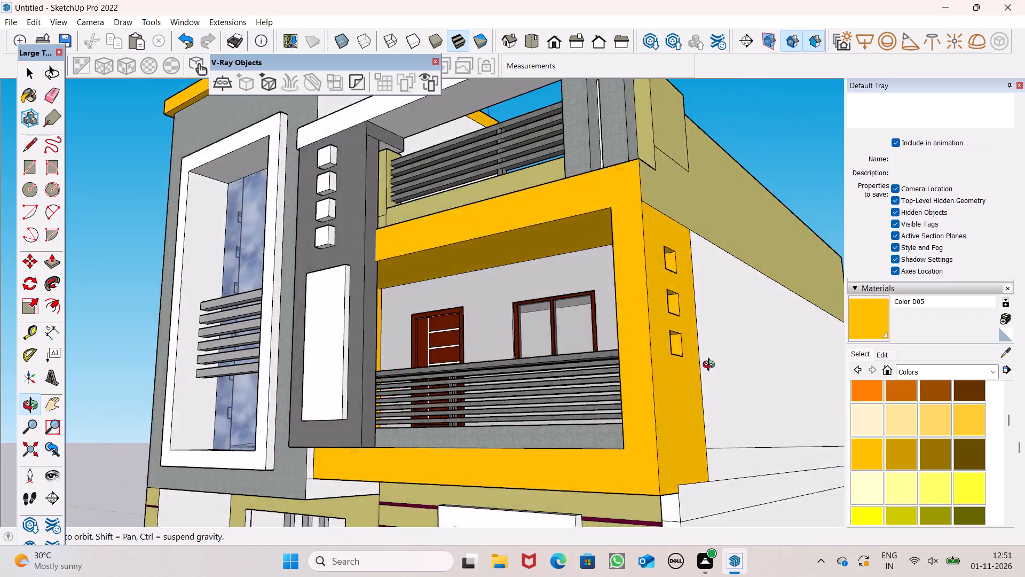
middle_drag(711, 366, 842, 387)
middle_drag(673, 346, 661, 344)
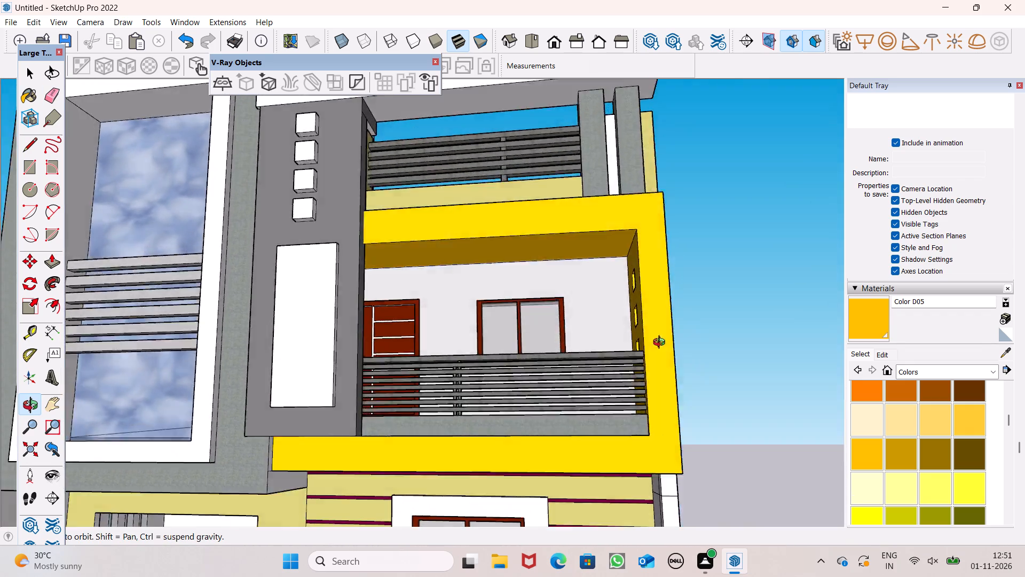
middle_drag(661, 344, 698, 389)
scroll(668, 332, down, 13)
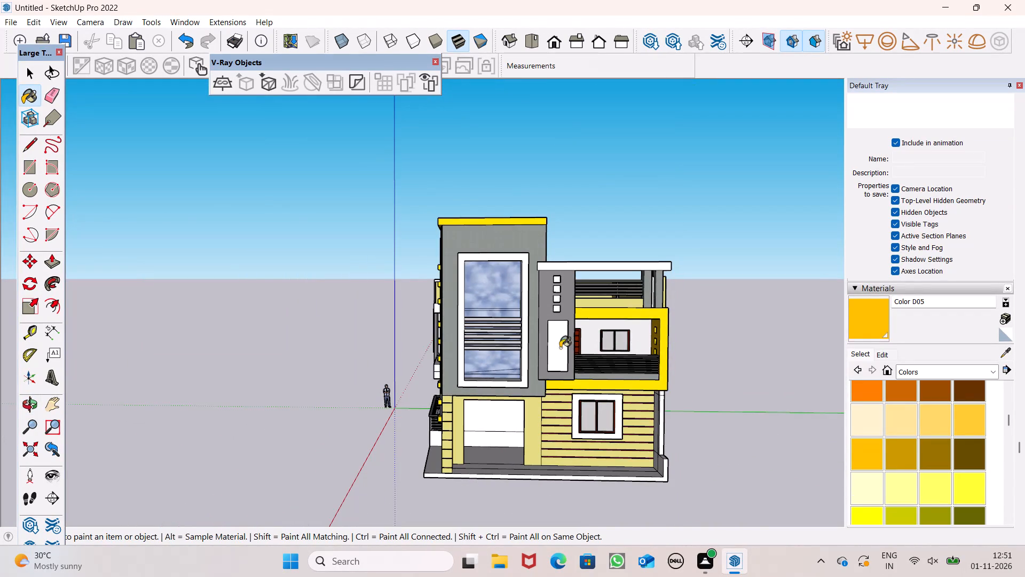
middle_drag(402, 345, 498, 360)
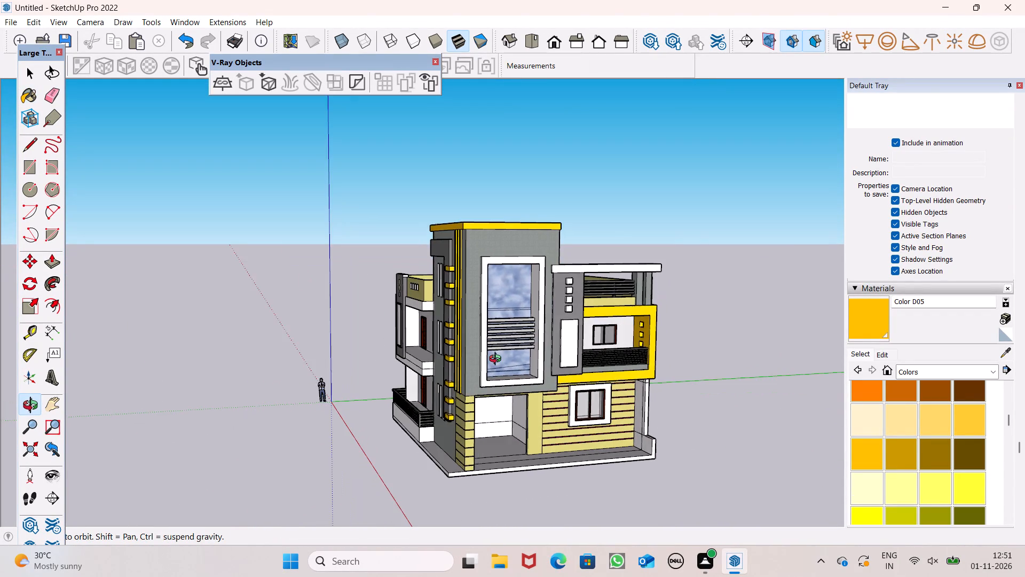
middle_drag(498, 360, 614, 367)
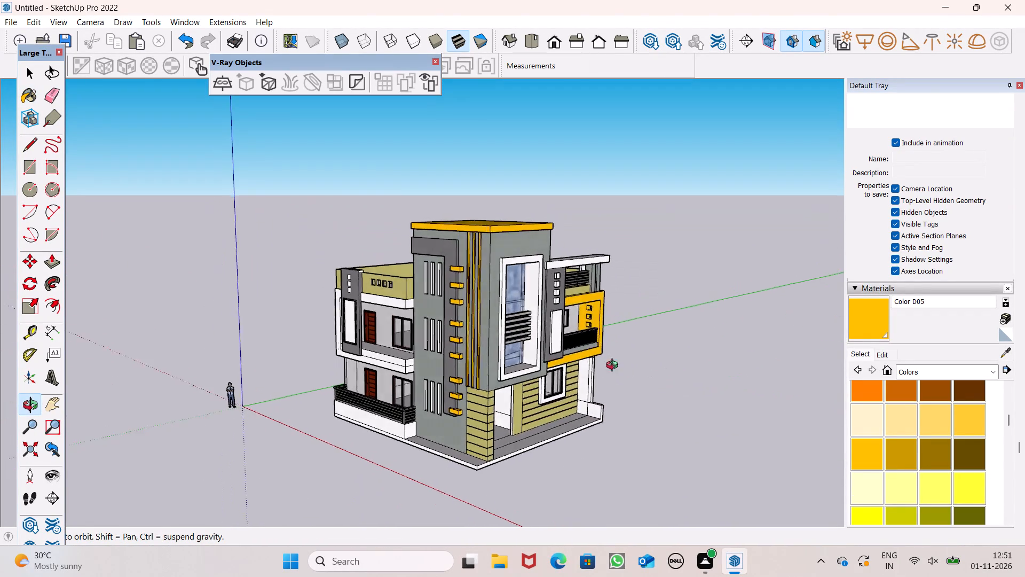
middle_drag(614, 367, 506, 289)
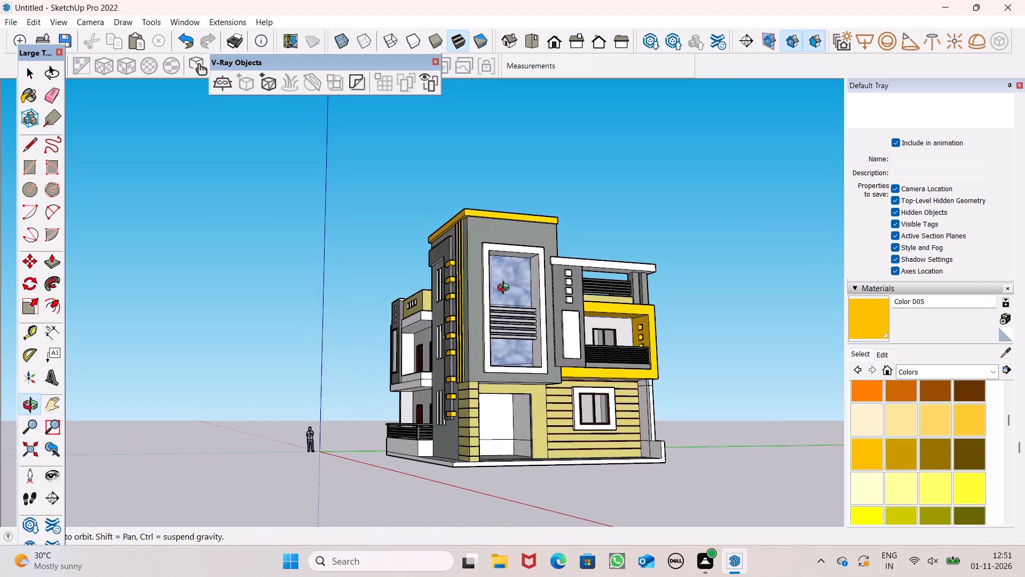
middle_drag(506, 289, 787, 337)
scroll(480, 326, down, 3)
middle_drag(287, 355, 289, 356)
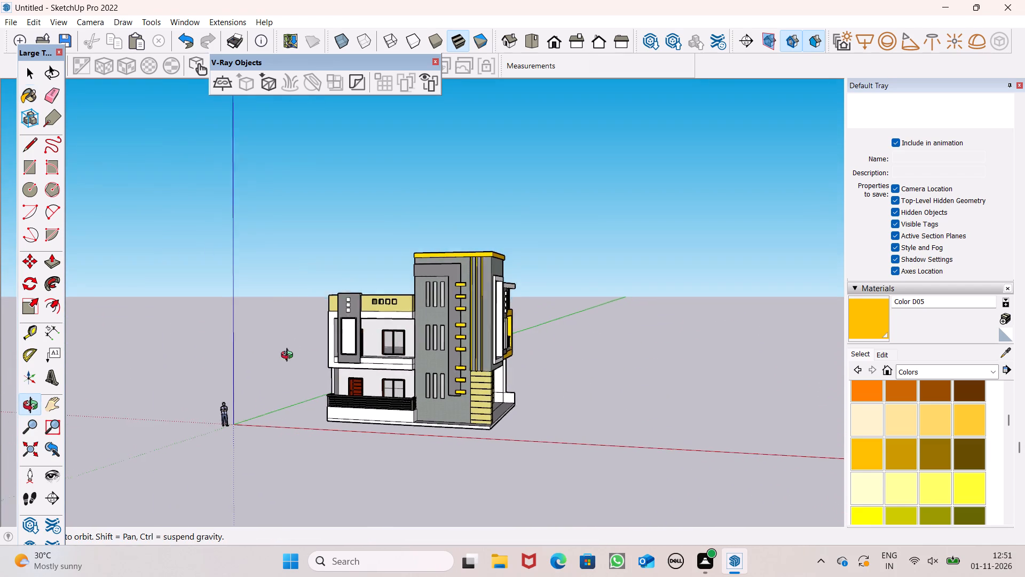
middle_drag(289, 356, 649, 362)
Erase the horizontal edges crossing the outer side face of the first-floor balcony on the house's other street-facing side.
scroll(423, 322, up, 6)
scroll(342, 336, up, 2)
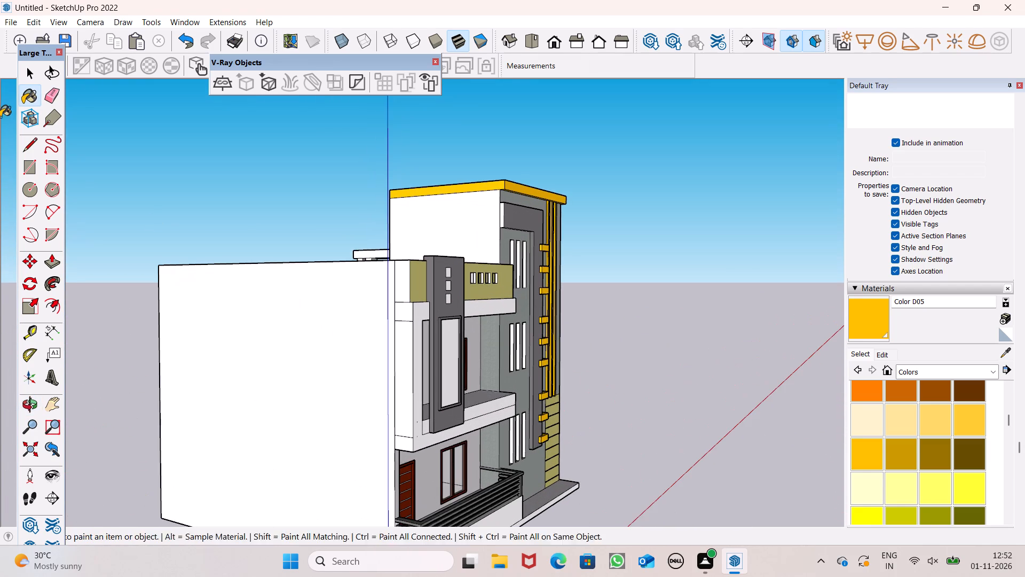
drag(43, 96, 50, 99)
scroll(324, 307, up, 4)
drag(429, 321, 429, 326)
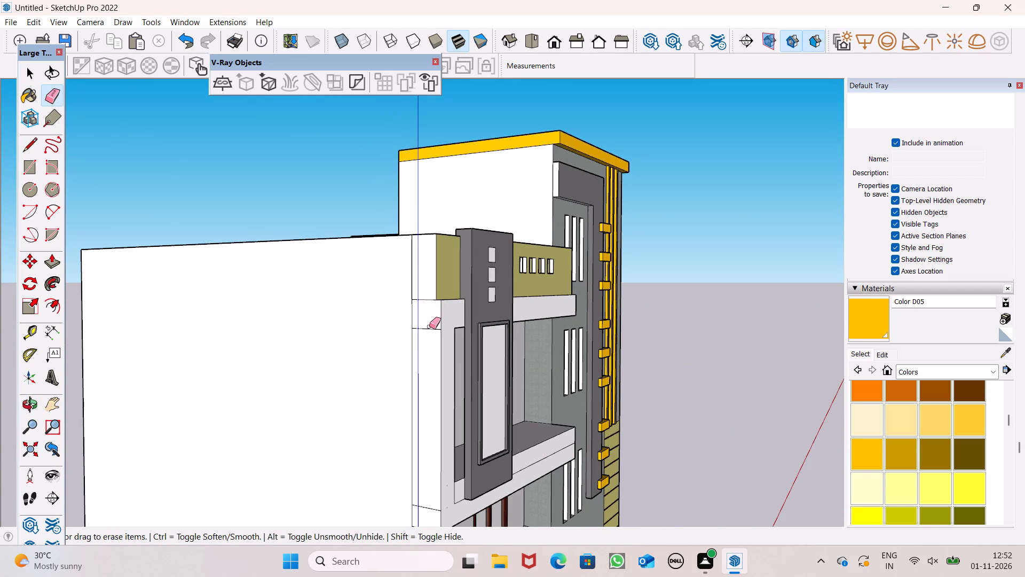
click(429, 326)
drag(429, 325, 430, 330)
scroll(441, 227, down, 8)
scroll(440, 357, up, 7)
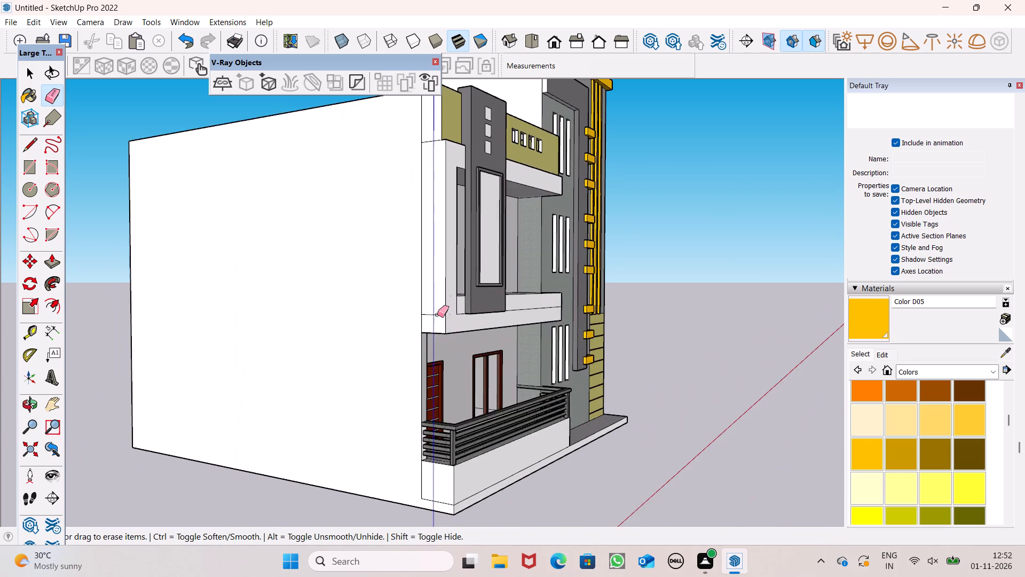
scroll(433, 318, up, 6)
drag(434, 315, 435, 305)
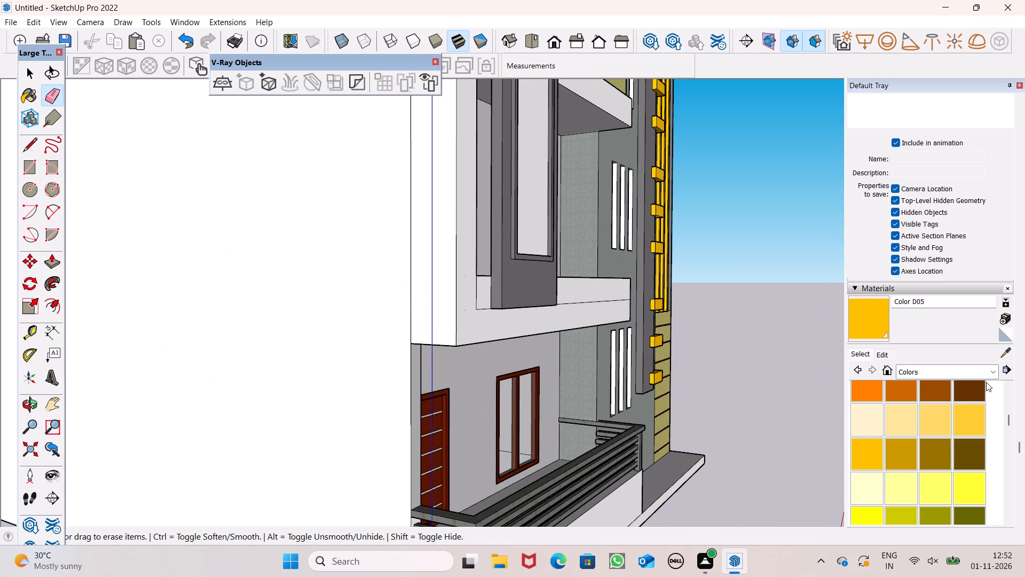
Paint this balcony's outer side, front frame face and the band under the parapet with Color D05.
click(867, 326)
click(446, 287)
click(461, 291)
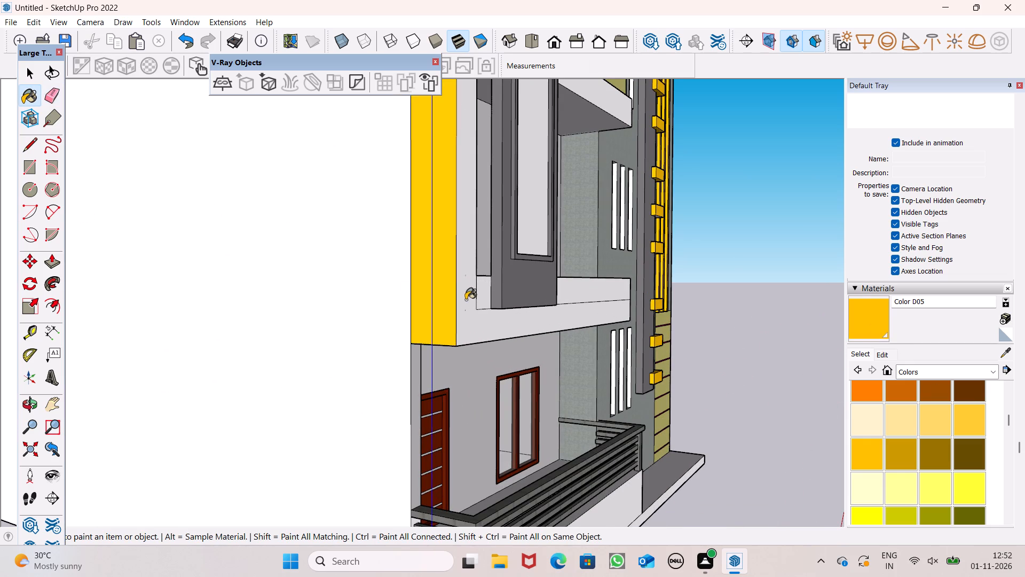
scroll(467, 310, down, 4)
middle_drag(478, 342, 261, 371)
scroll(430, 290, down, 3)
scroll(310, 190, up, 5)
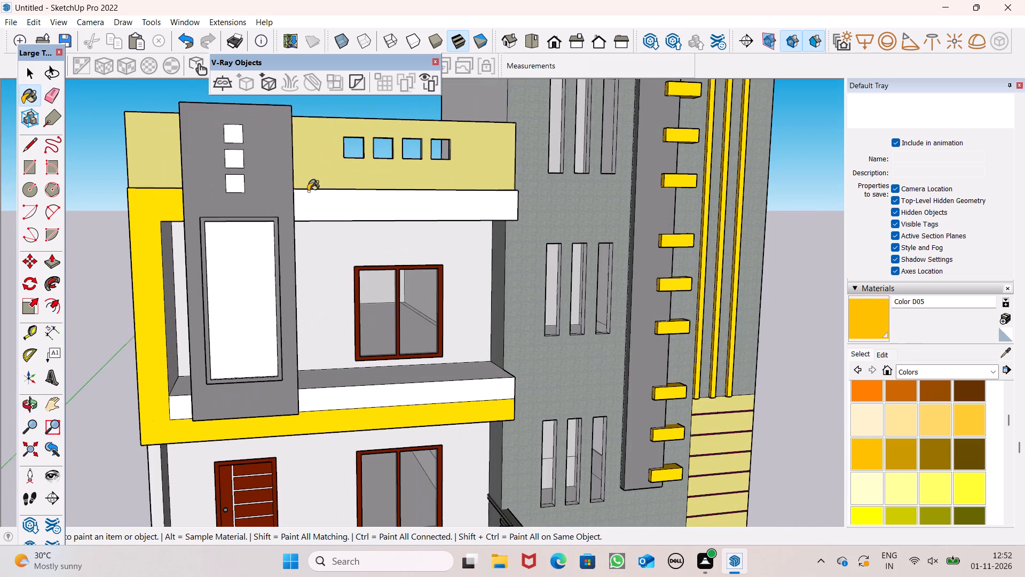
click(306, 198)
Paint the balcony frame's inner side face and the undersides of the balcony and its upper slab with Color D05.
scroll(155, 287, up, 7)
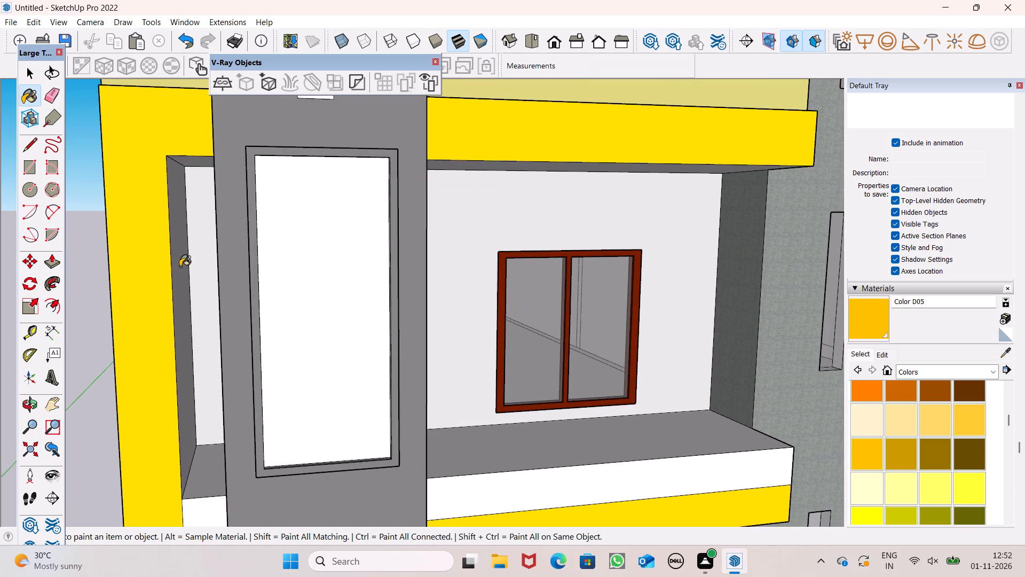
click(180, 266)
scroll(190, 233, down, 6)
middle_drag(423, 319, 399, 184)
click(438, 268)
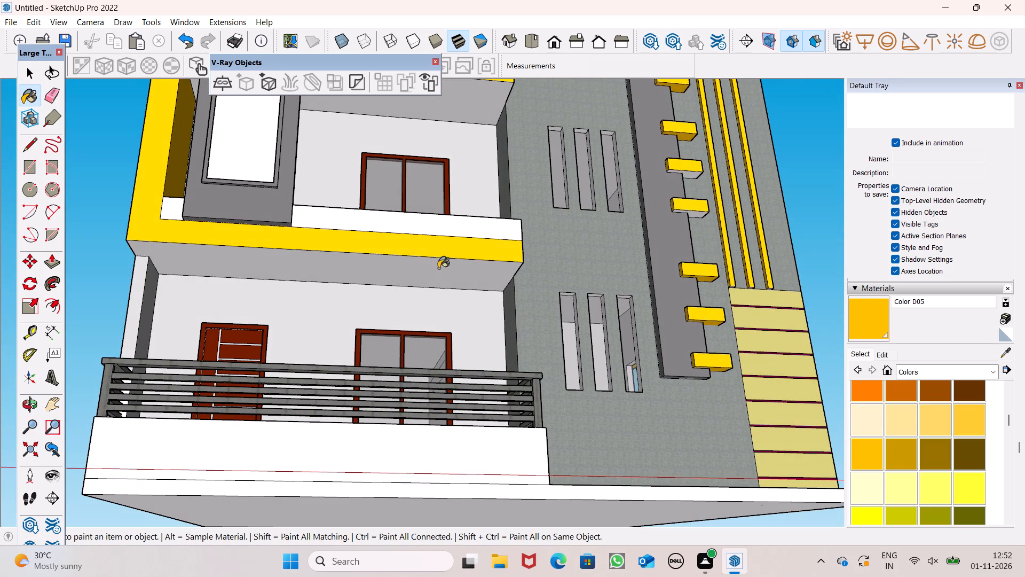
scroll(457, 392, down, 6)
scroll(422, 221, up, 4)
click(414, 200)
scroll(413, 203, down, 7)
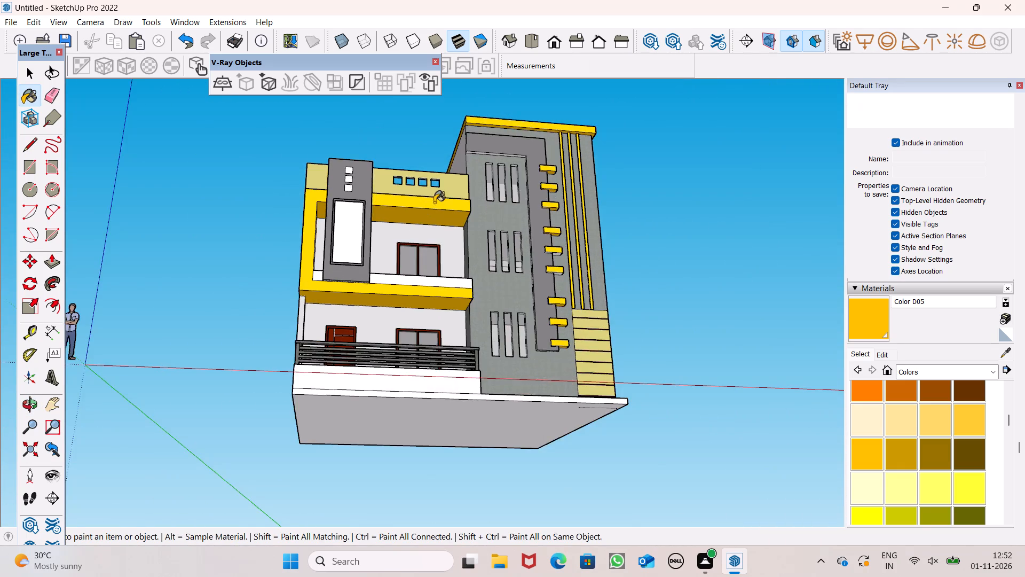
Examine the painted balconies, stair tower strips and parapet around both street-facing sides of the house.
scroll(434, 205, down, 3)
middle_drag(446, 212, 541, 352)
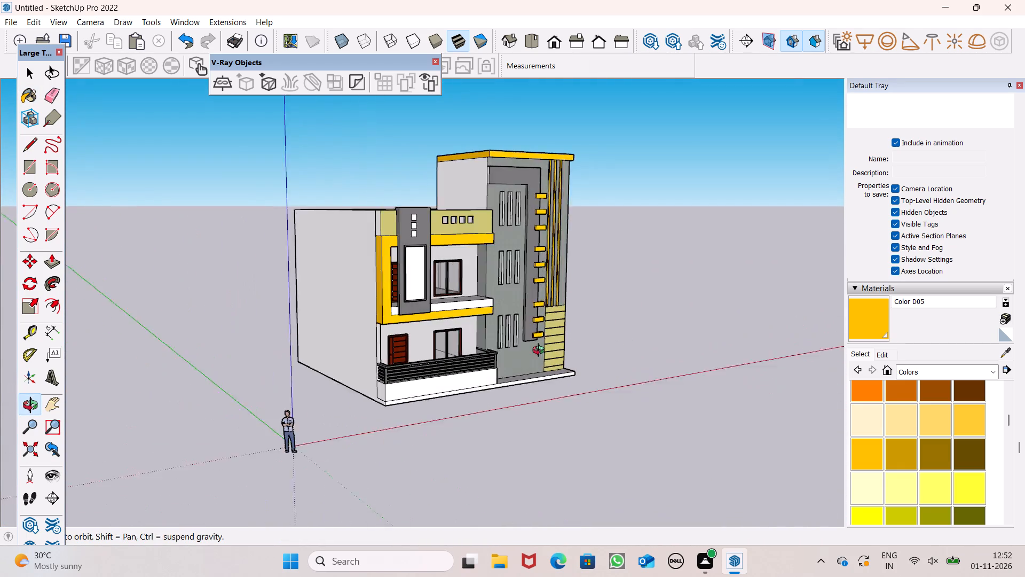
middle_drag(541, 352, 538, 381)
scroll(519, 273, down, 3)
middle_drag(509, 345, 411, 360)
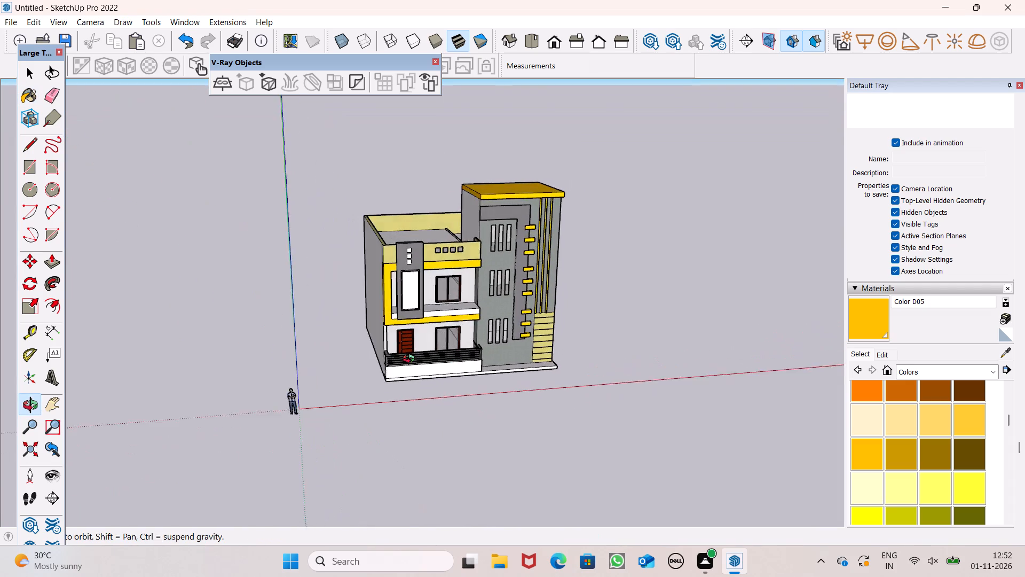
middle_drag(411, 360, 394, 340)
scroll(381, 355, up, 7)
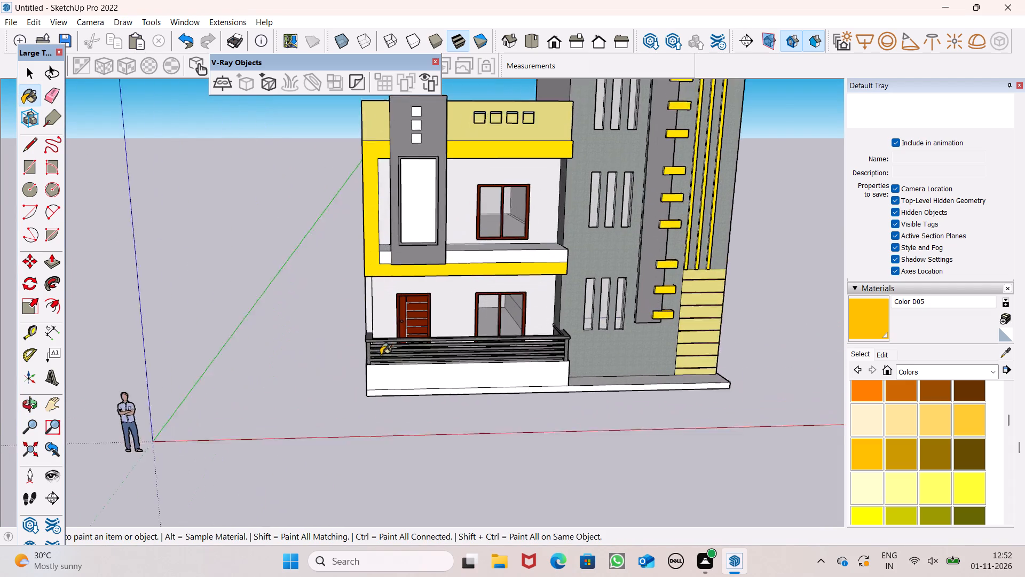
scroll(381, 355, up, 1)
scroll(286, 317, down, 7)
middle_drag(431, 382, 225, 323)
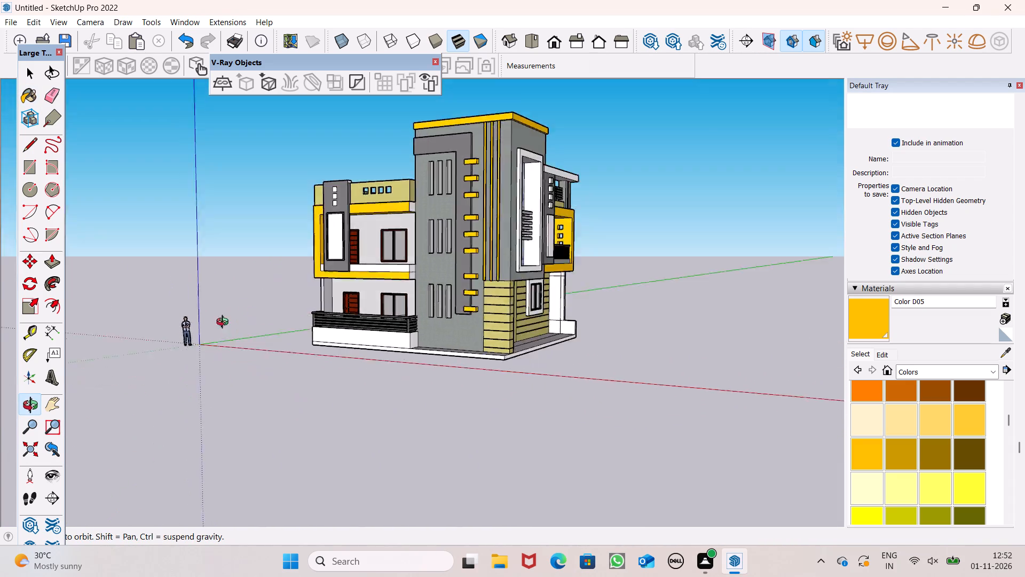
middle_drag(225, 323, 564, 375)
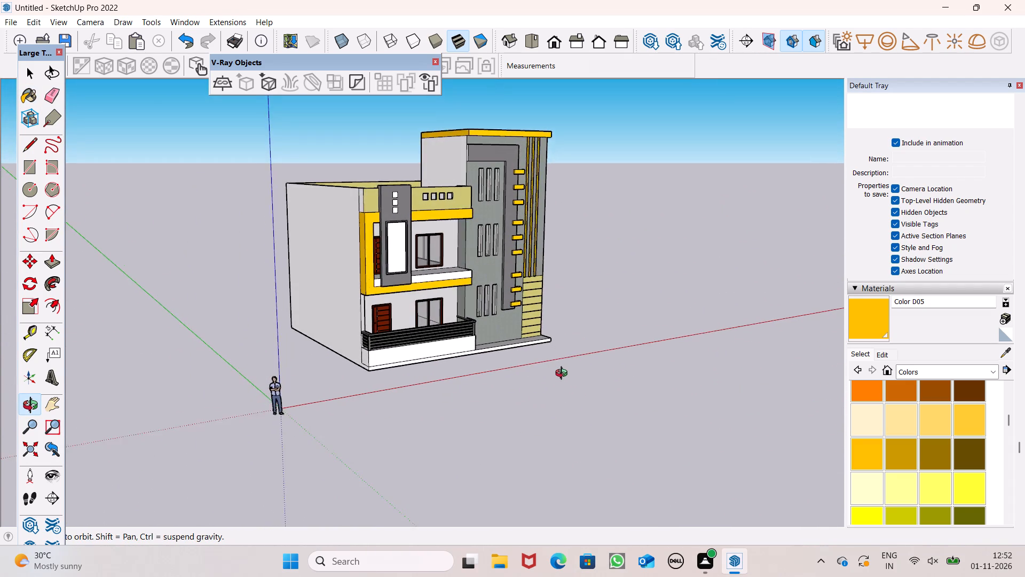
middle_drag(564, 375, 65, 396)
middle_drag(551, 342, 635, 340)
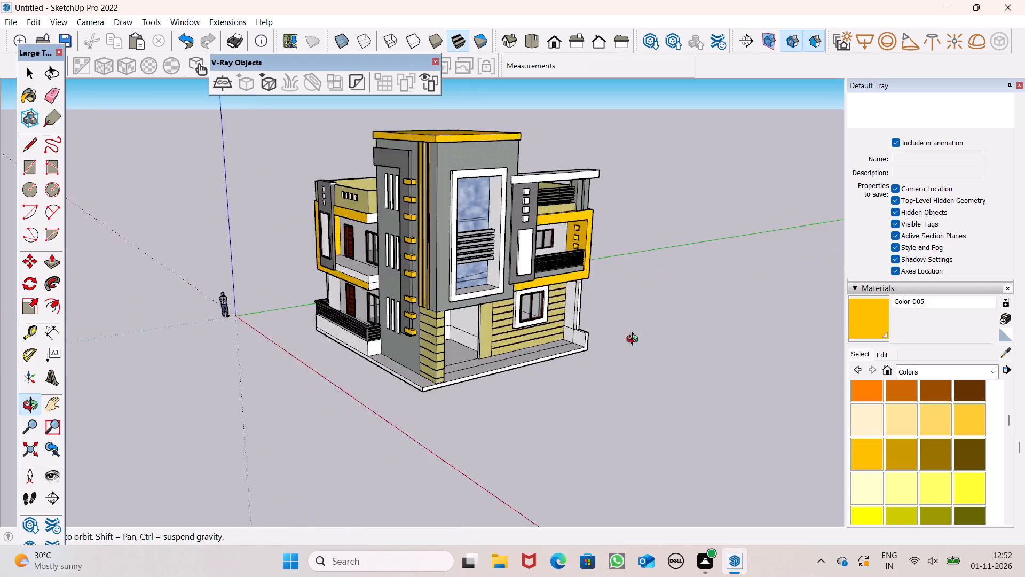
middle_drag(635, 340, 919, 303)
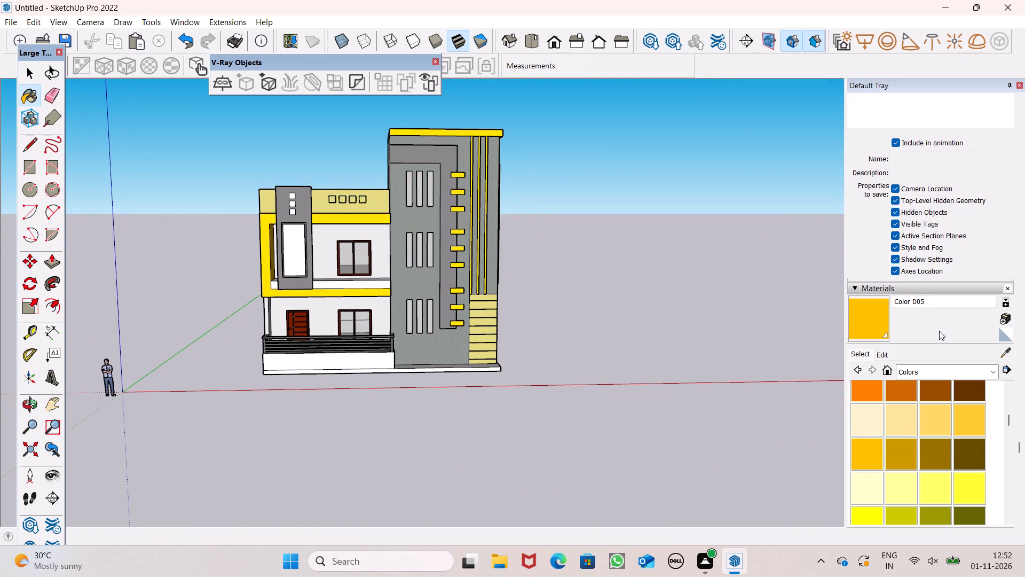
Browse the Patterns material library for a panel texture, sampling Herringbone 4x1 and Sketchy Lines Wavy 45 A.
click(921, 377)
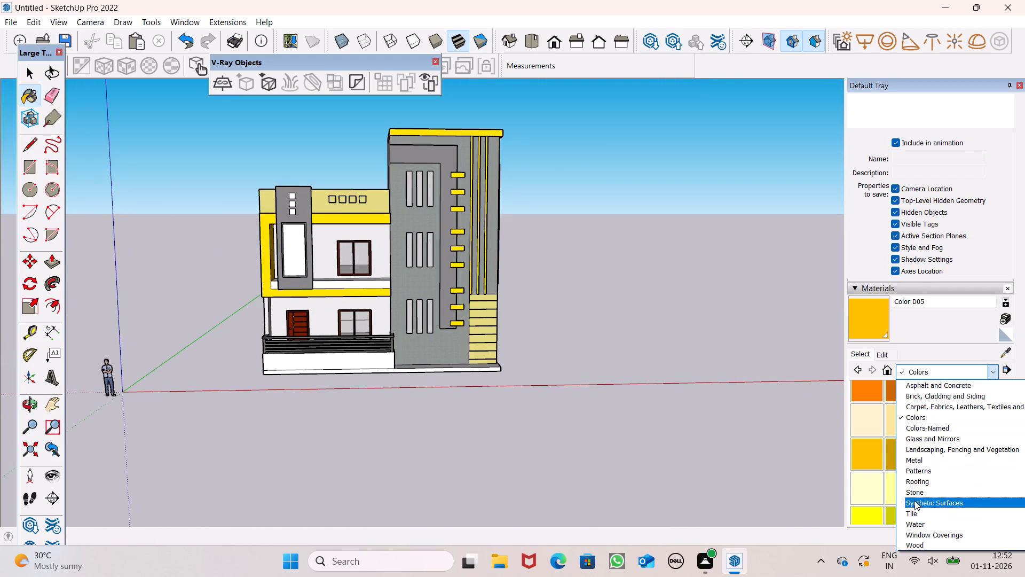
click(917, 471)
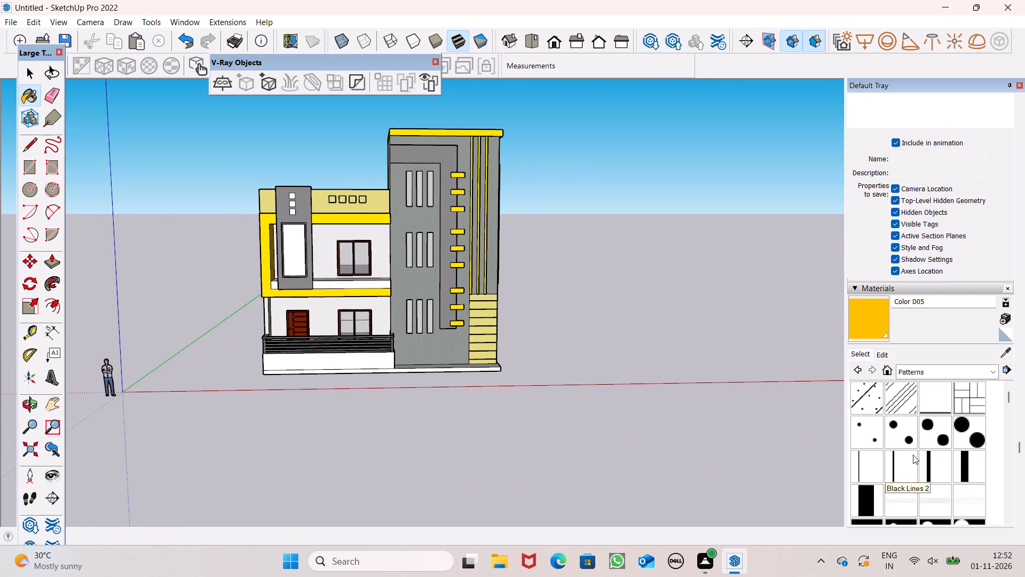
scroll(913, 455, down, 4)
click(967, 450)
scroll(313, 237, up, 4)
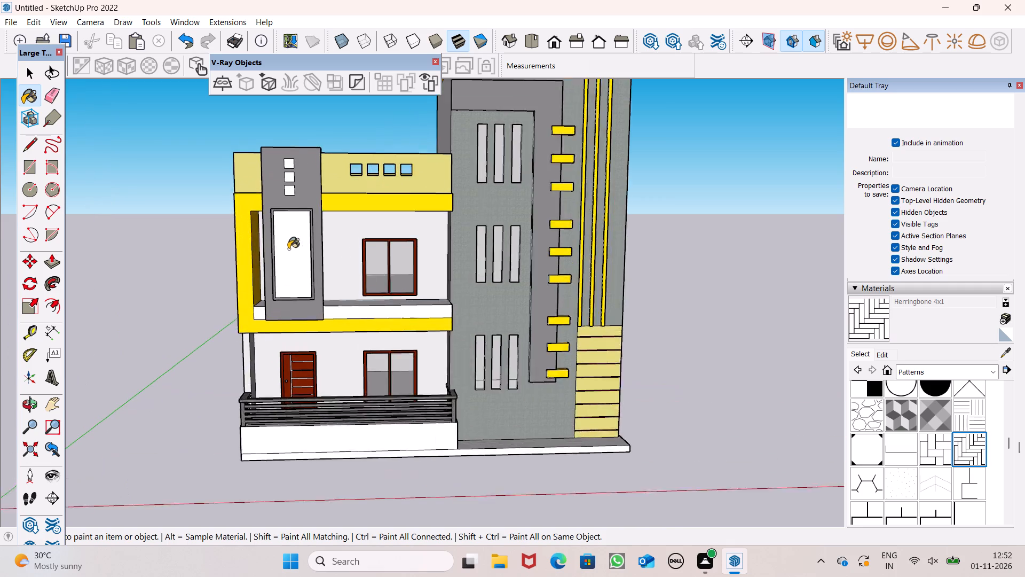
scroll(288, 249, up, 2)
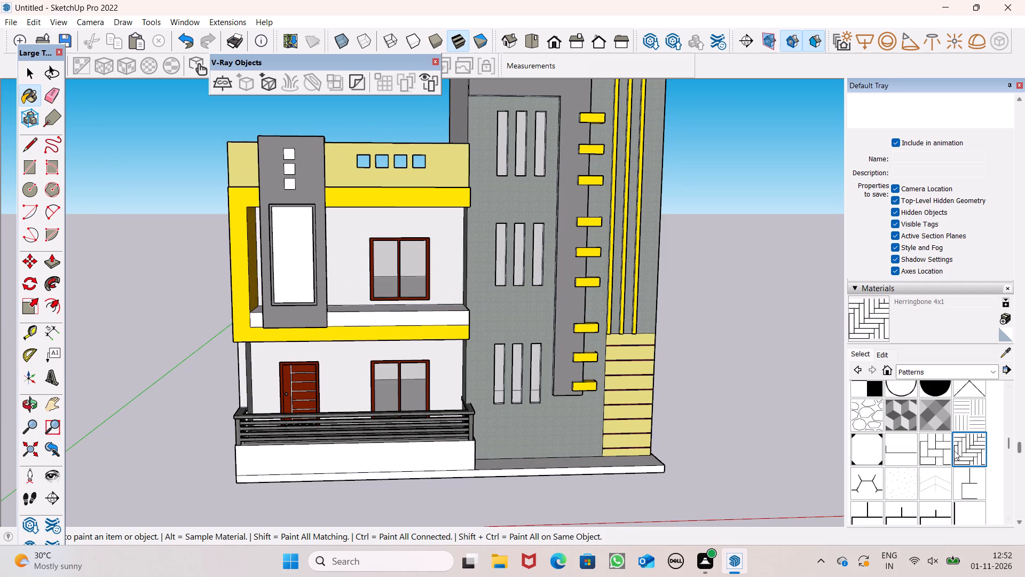
scroll(935, 441, down, 5)
scroll(930, 444, up, 1)
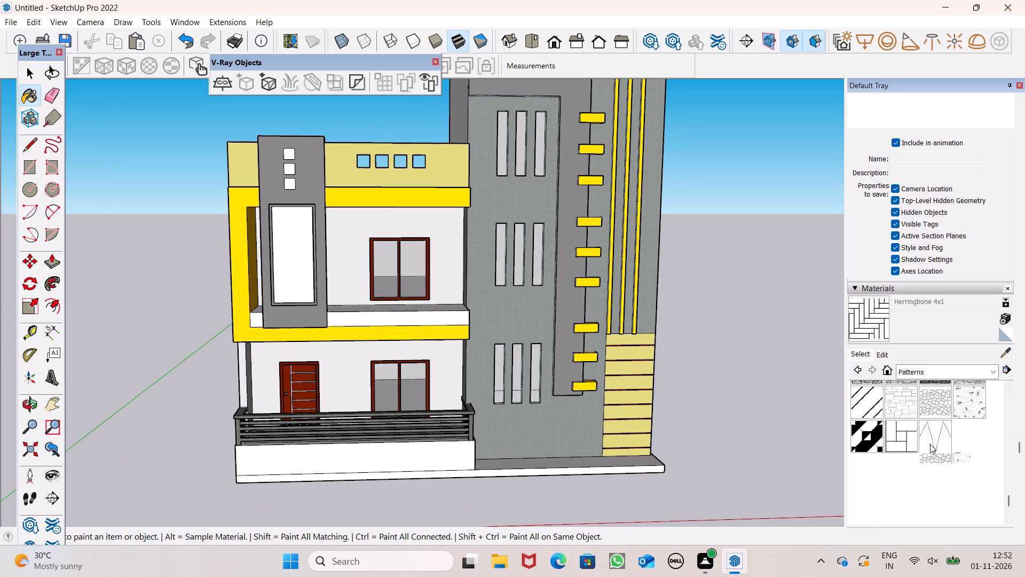
scroll(930, 444, up, 3)
scroll(922, 438, down, 1)
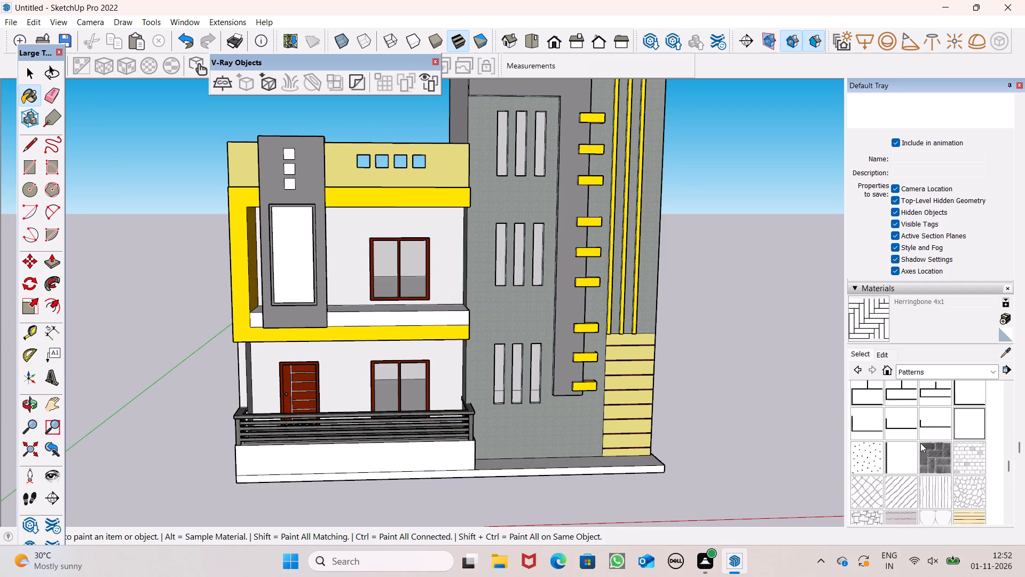
scroll(918, 443, down, 3)
scroll(906, 442, up, 2)
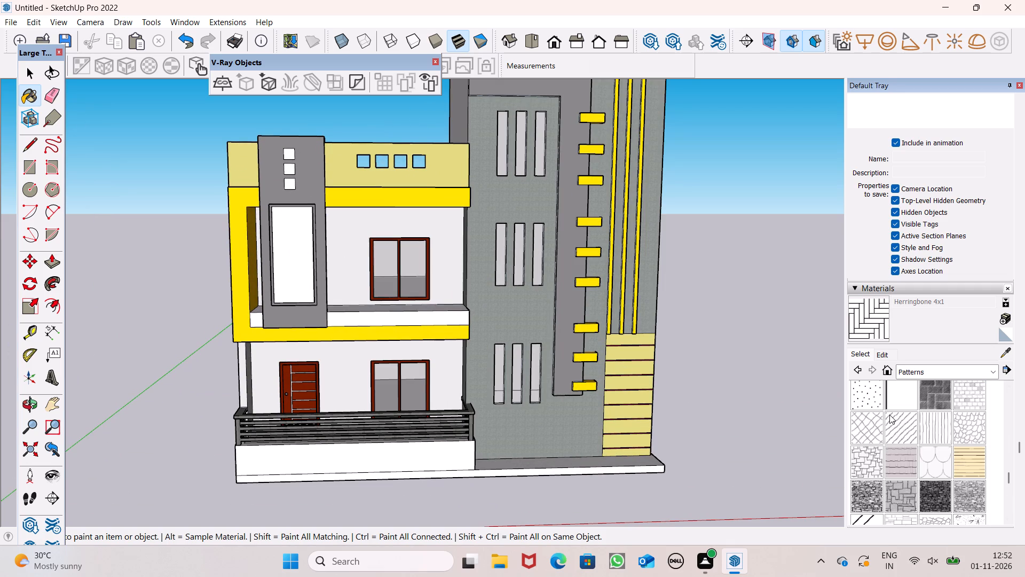
click(962, 427)
click(896, 432)
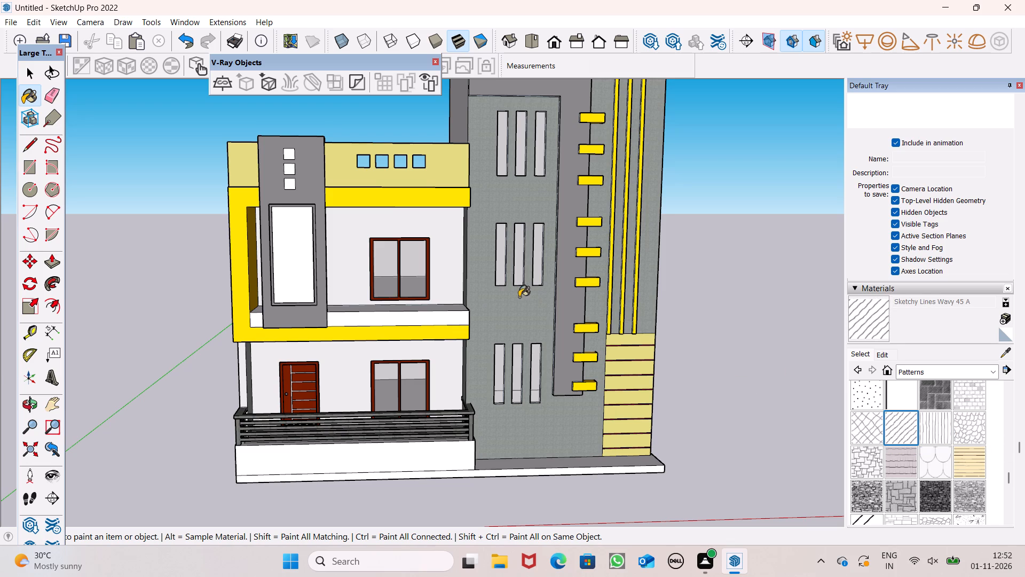
Paint the tall white panel on the grey column beside the yellow-framed balcony with the Stone Random Rubble pattern.
scroll(885, 436, down, 1)
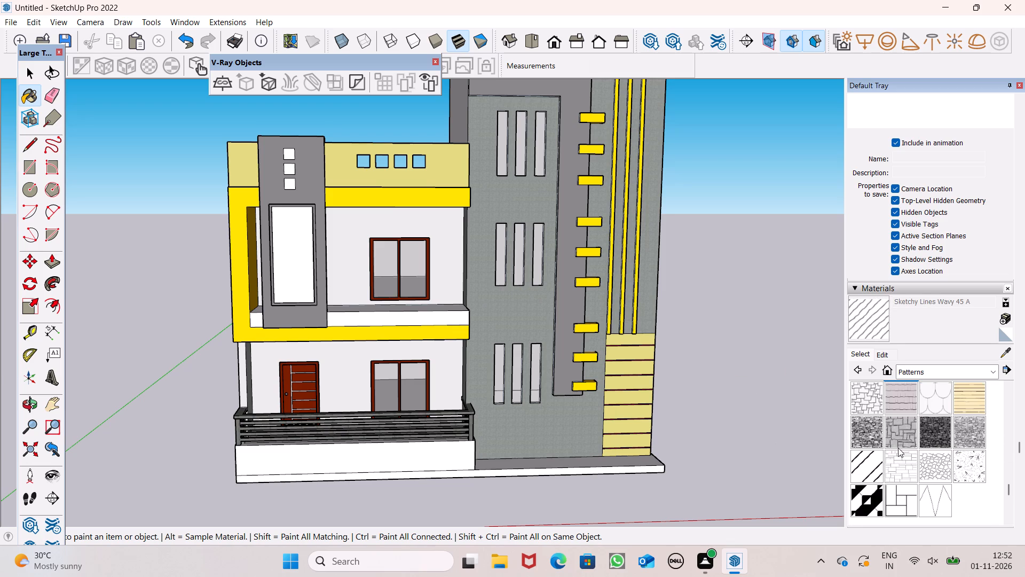
click(935, 462)
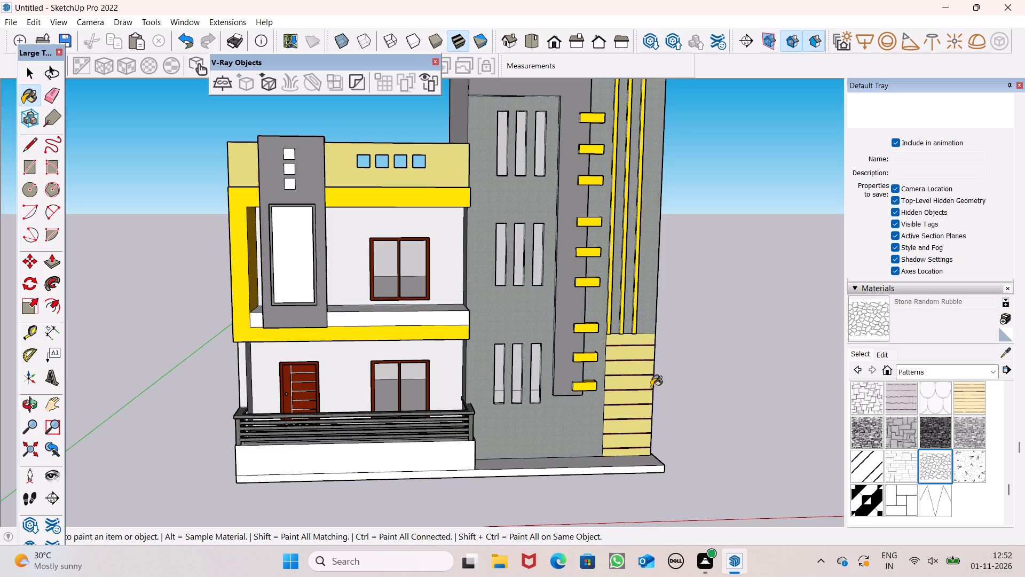
scroll(288, 298, up, 5)
click(291, 264)
Paint the front face of the matching white panel on the other facade's grey column with Stone Random Rubble.
middle_drag(332, 271, 62, 336)
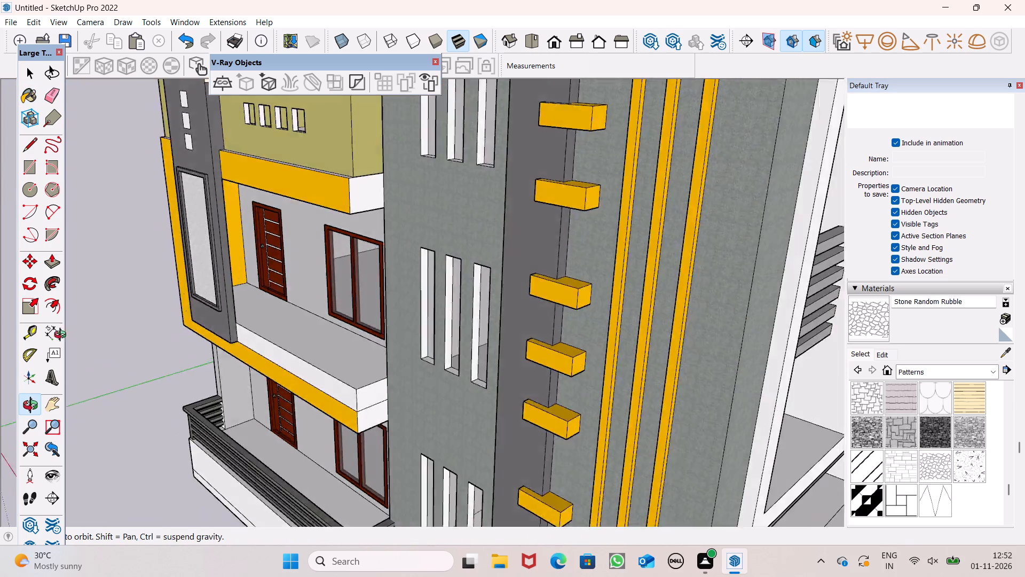
middle_drag(62, 336, 0, 322)
scroll(333, 294, down, 4)
middle_drag(433, 346, 200, 336)
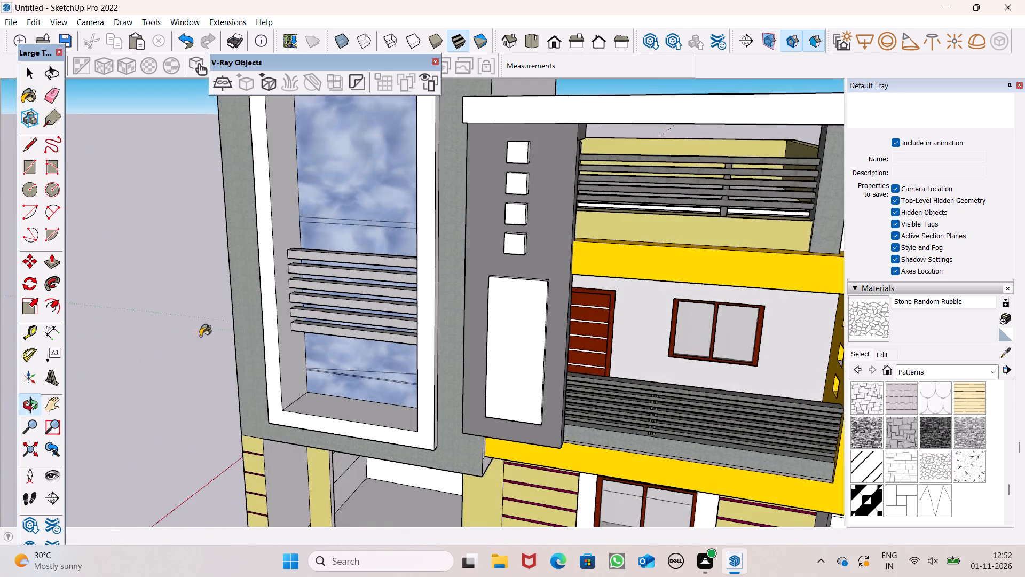
scroll(291, 358, down, 3)
scroll(454, 381, up, 5)
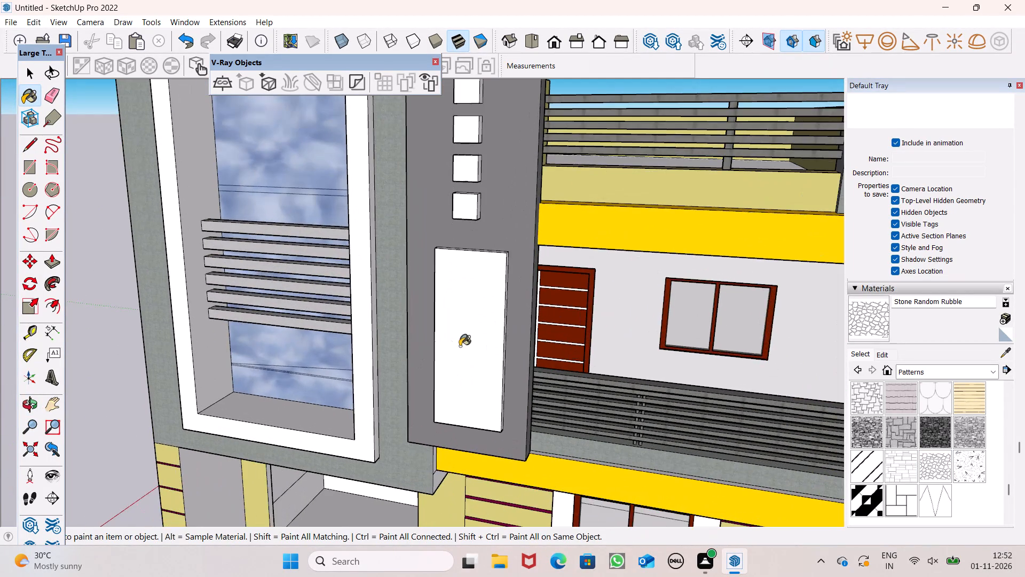
click(466, 346)
Paint the top and both side faces of this raised panel with Stone Random Rubble.
middle_drag(476, 357, 479, 440)
scroll(479, 443, up, 14)
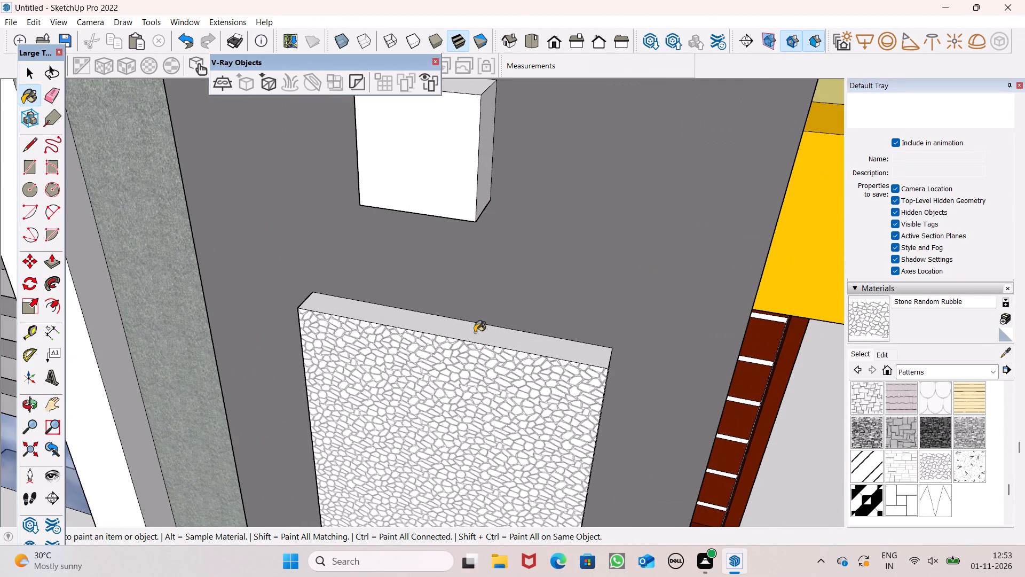
click(475, 332)
scroll(454, 298, down, 5)
middle_drag(567, 373, 498, 291)
scroll(483, 290, up, 6)
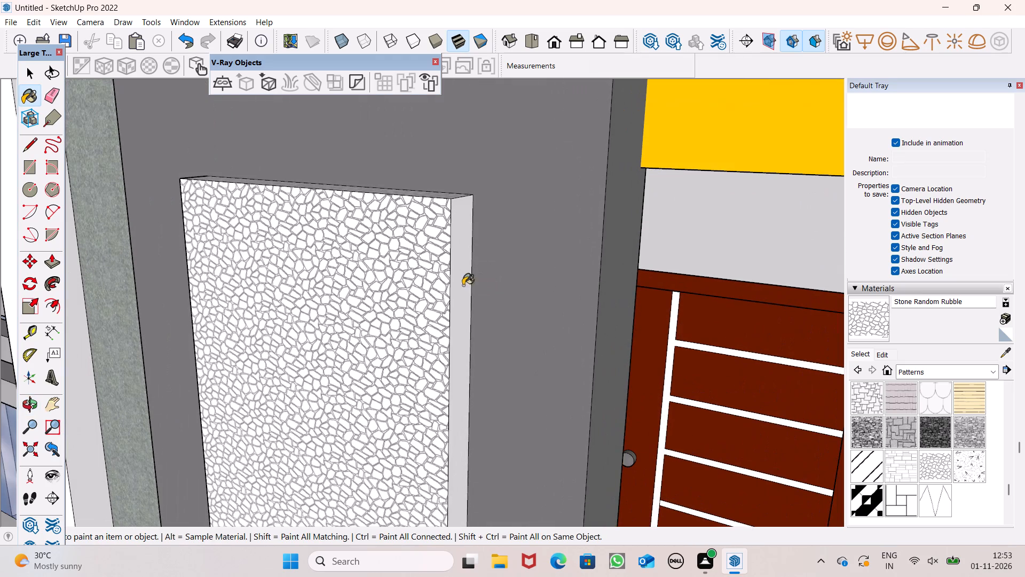
click(458, 284)
scroll(450, 276, down, 4)
middle_drag(358, 283, 798, 215)
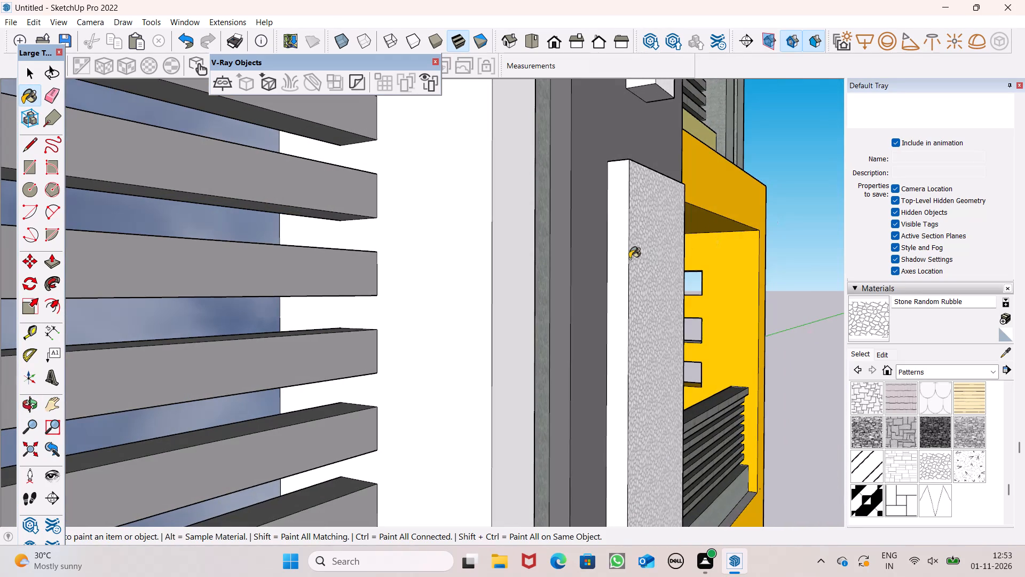
click(613, 238)
Paint the underside of the same raised panel with Stone Random Rubble.
scroll(647, 128, down, 7)
scroll(604, 182, down, 1)
middle_drag(660, 285, 587, 198)
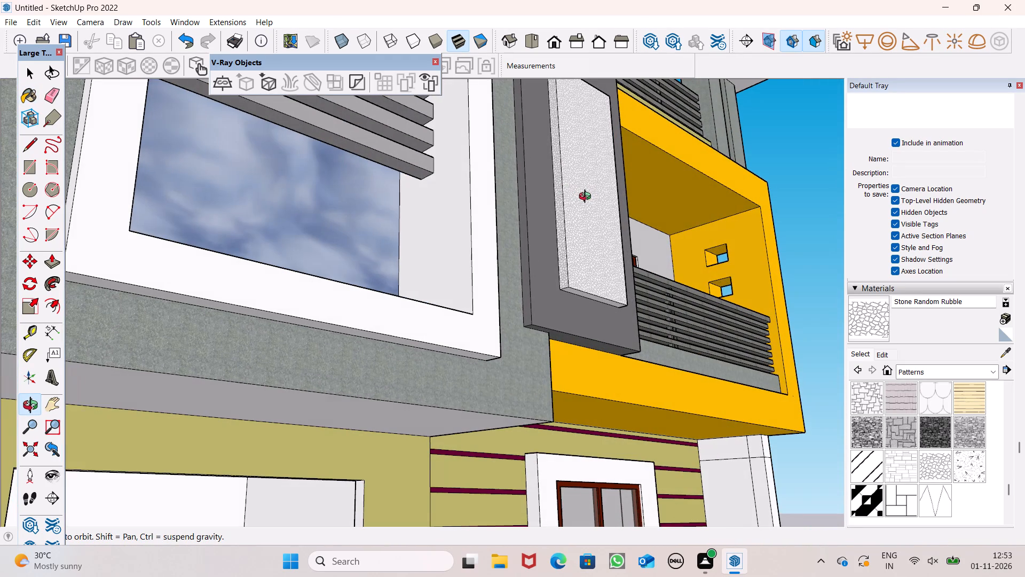
middle_drag(587, 198, 517, 183)
scroll(479, 317, up, 6)
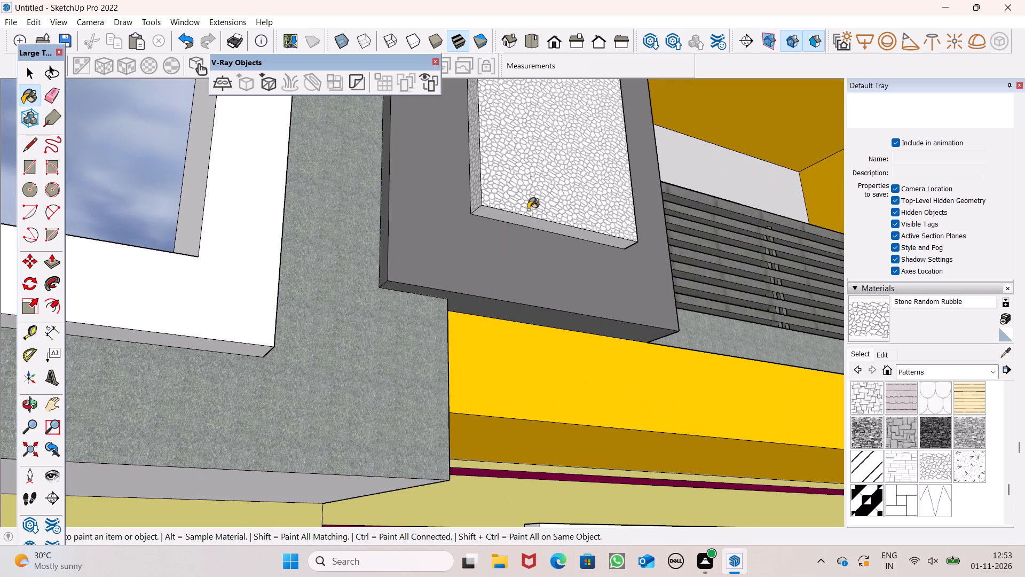
scroll(528, 209, up, 7)
click(516, 225)
Examine the stone-patterned panels on both facades and the whole house from several sides and from above.
scroll(494, 209, down, 5)
middle_drag(602, 232, 185, 347)
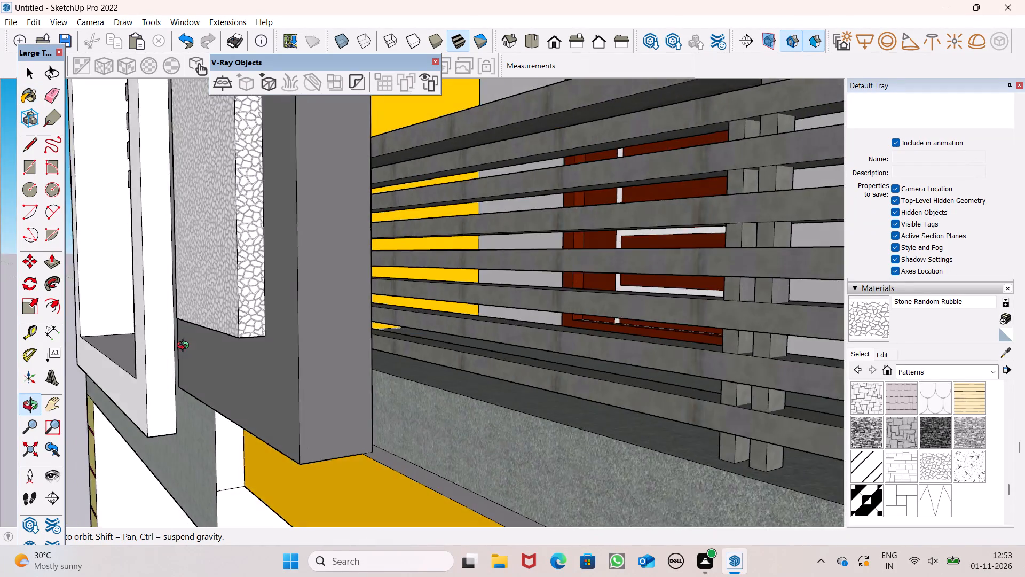
middle_drag(185, 347, 511, 414)
scroll(461, 330, down, 11)
middle_drag(476, 329, 462, 394)
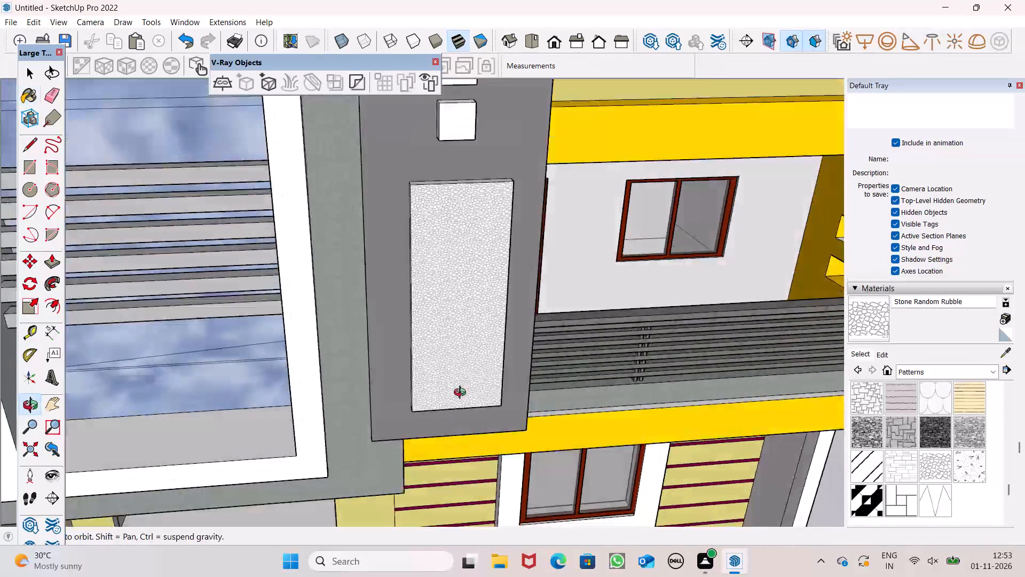
middle_drag(462, 394, 515, 459)
scroll(505, 415, down, 2)
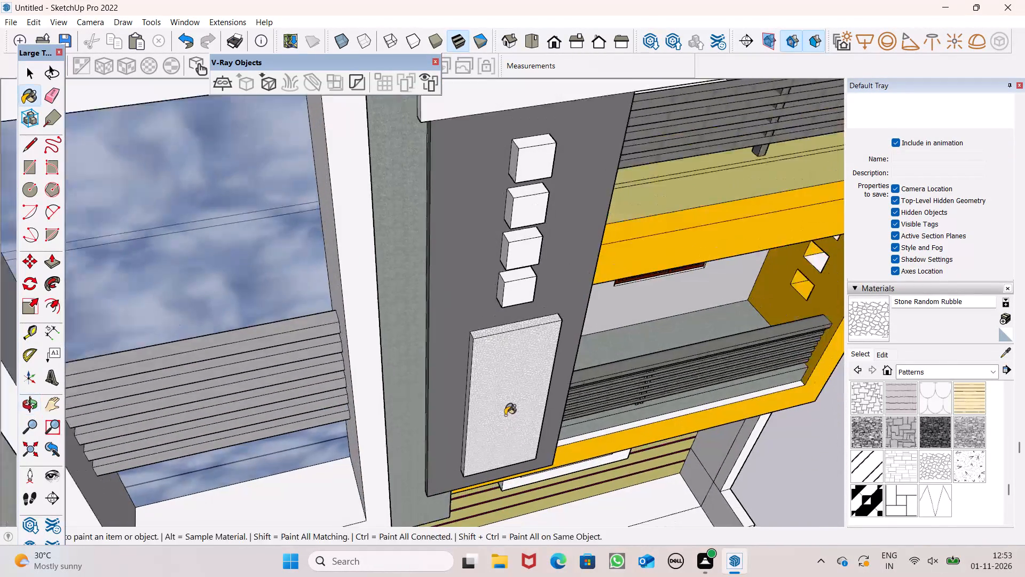
scroll(505, 415, down, 2)
middle_drag(412, 395, 779, 265)
scroll(581, 298, down, 4)
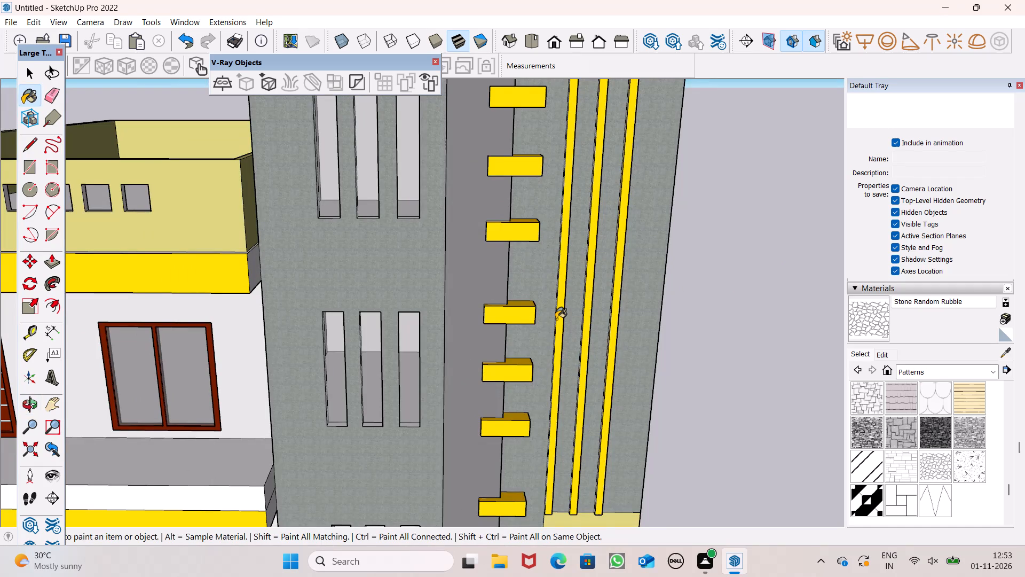
scroll(556, 319, down, 4)
middle_drag(382, 356, 555, 267)
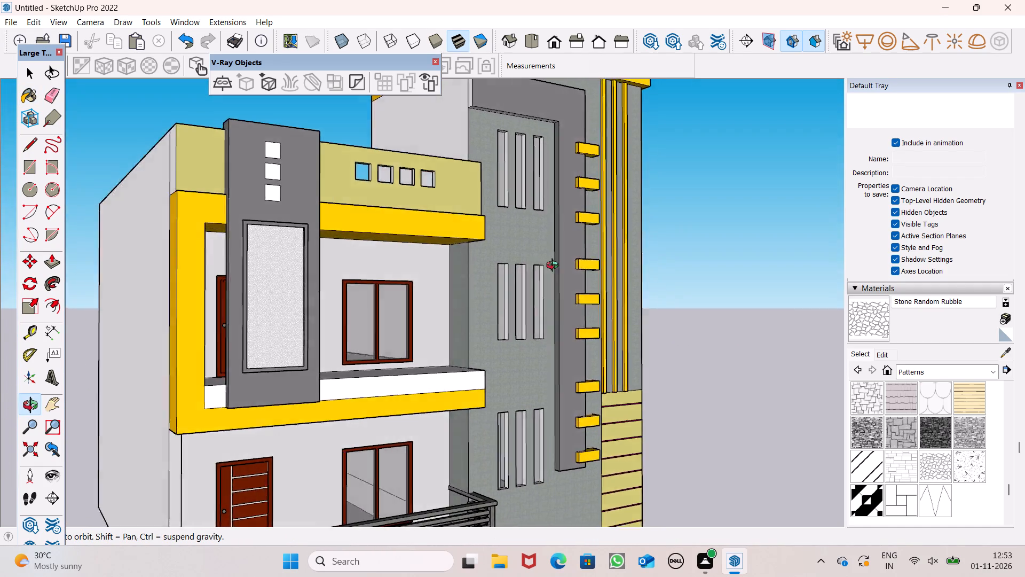
middle_drag(555, 267, 550, 314)
scroll(445, 301, down, 5)
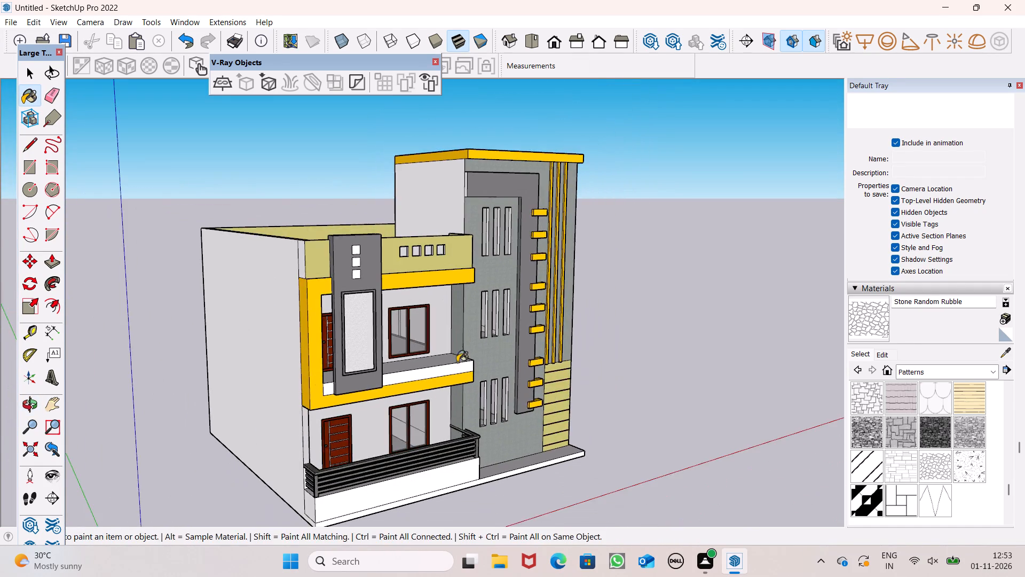
middle_drag(457, 362, 561, 308)
key(space)
scroll(514, 297, down, 3)
middle_drag(476, 311, 324, 486)
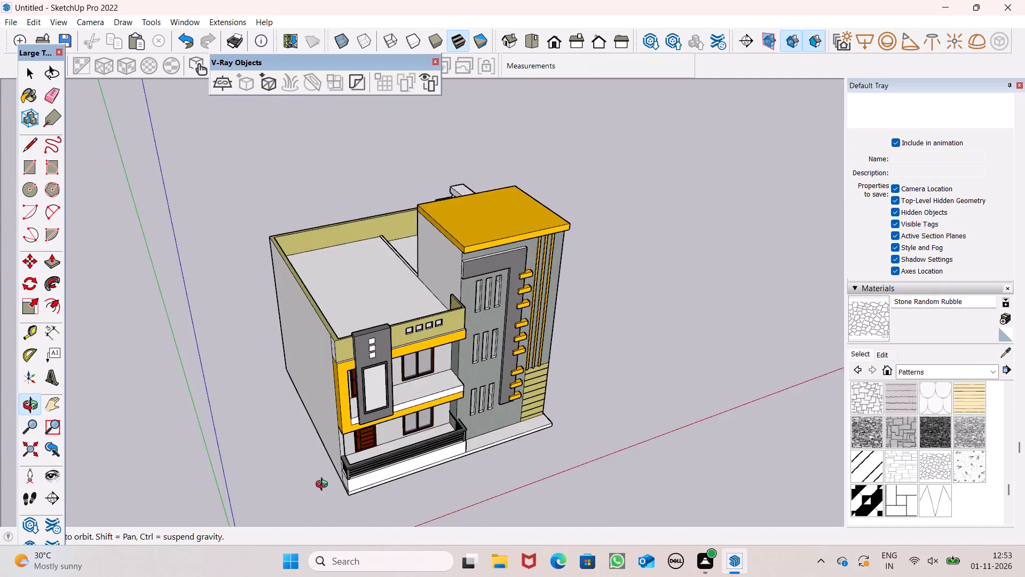
middle_drag(324, 486, 352, 458)
Paint the plain side wall beside the balcony facade with the named colour 0057_DarkKhaki.
click(934, 370)
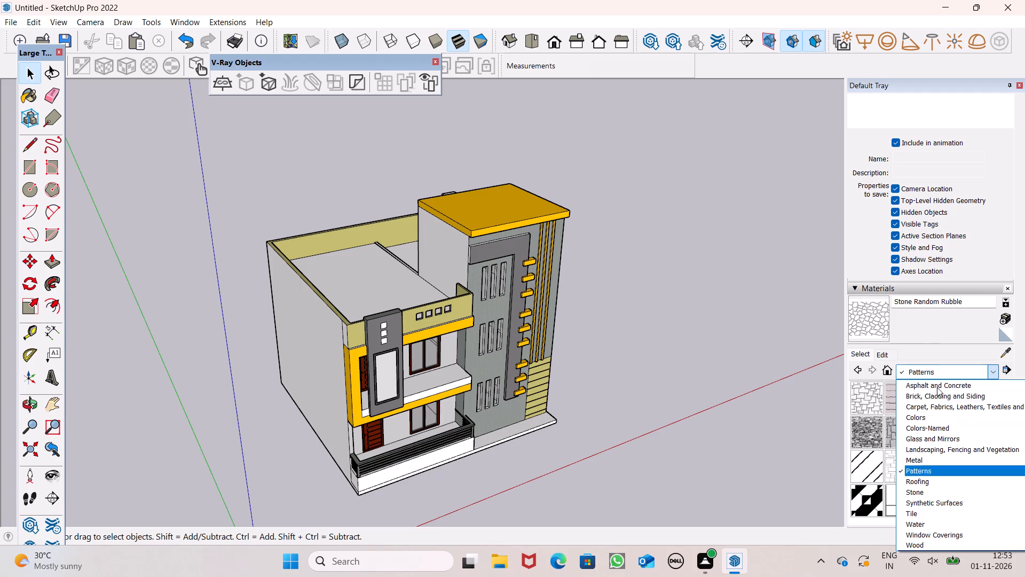
click(939, 432)
scroll(936, 426, down, 6)
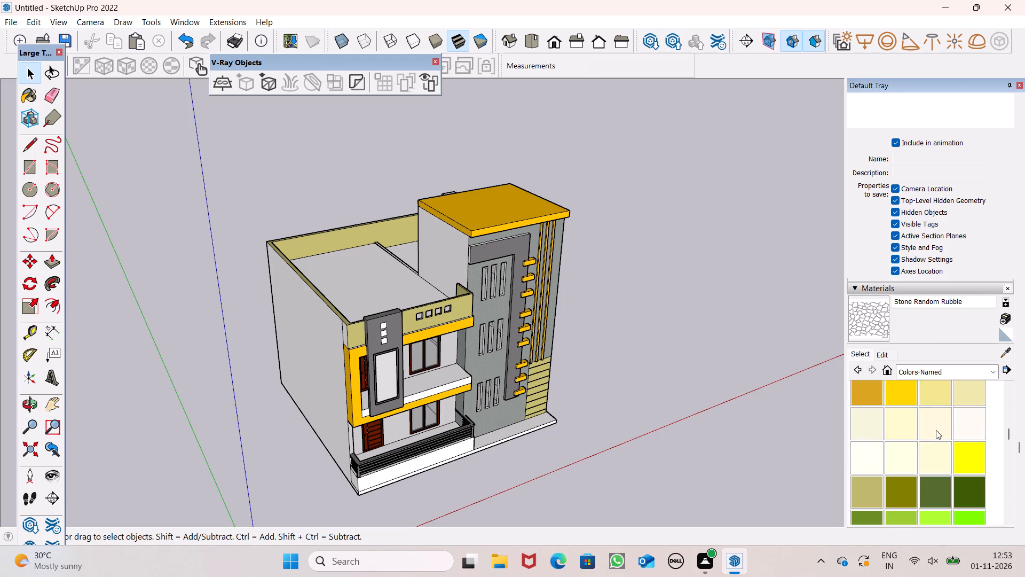
scroll(936, 430, down, 2)
scroll(918, 431, up, 2)
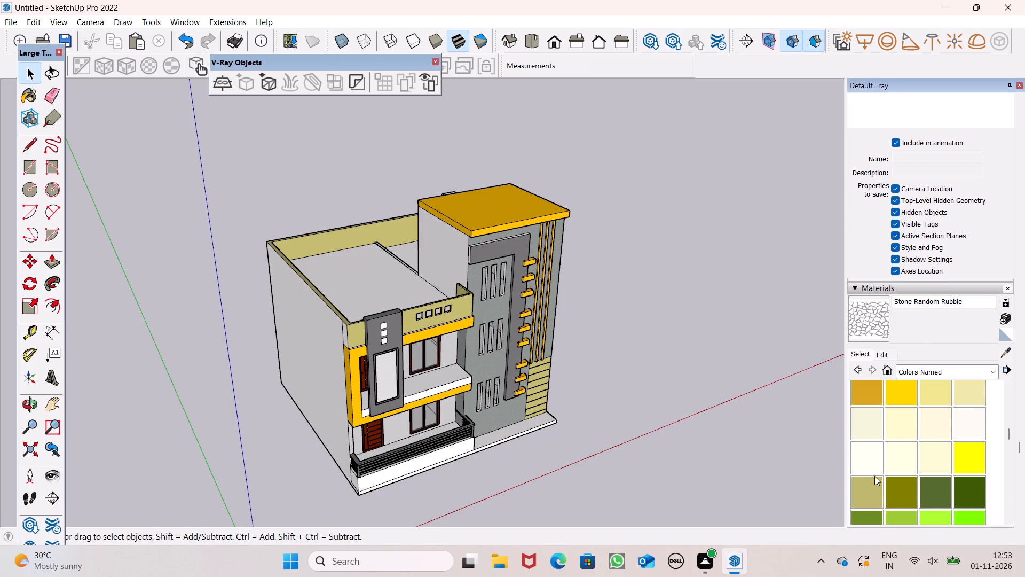
click(873, 483)
scroll(277, 314, up, 5)
click(321, 335)
middle_drag(381, 358, 522, 285)
click(594, 262)
Paint the white strip between the two grey terrace columns with 0057_DarkKhaki.
scroll(607, 274, up, 1)
middle_drag(608, 281, 0, 318)
scroll(0, 318, up, 1)
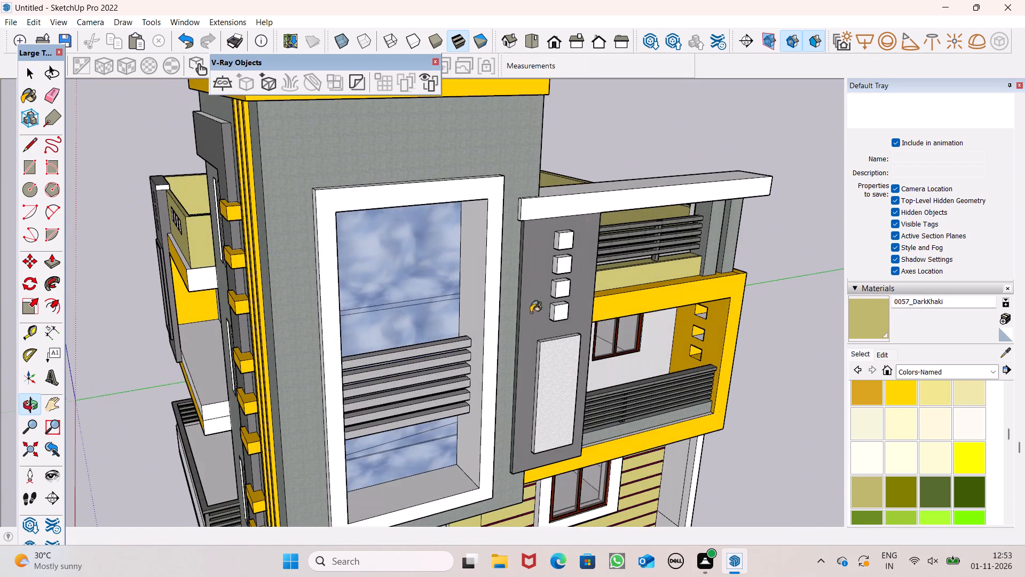
middle_drag(549, 306, 218, 262)
middle_drag(619, 267, 723, 253)
scroll(699, 254, up, 5)
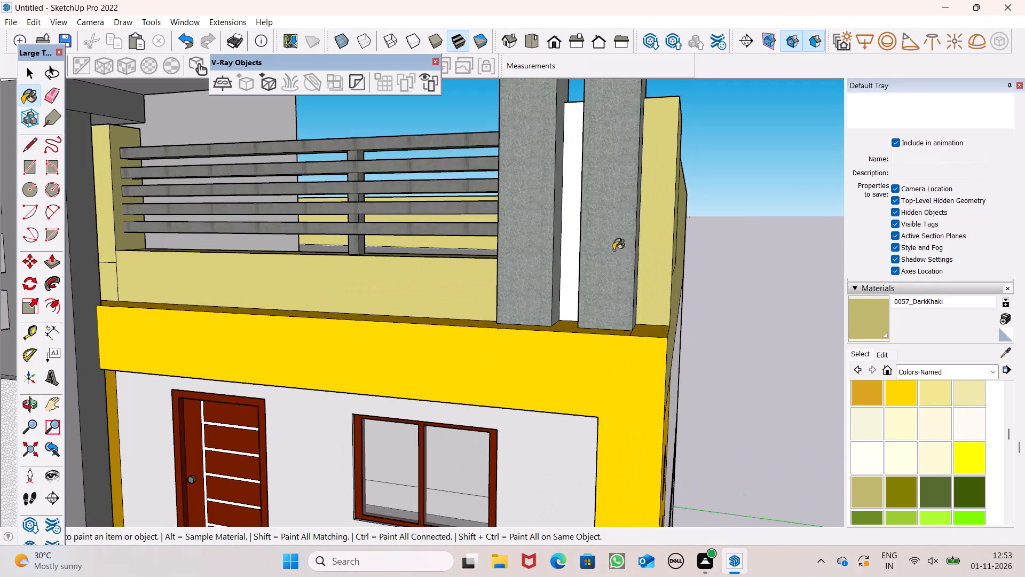
click(562, 250)
Paint the upper part of the large white wall below the terrace parapet, beside the three square openings, with 0057_DarkKhaki.
scroll(633, 197, down, 6)
middle_drag(696, 247, 489, 253)
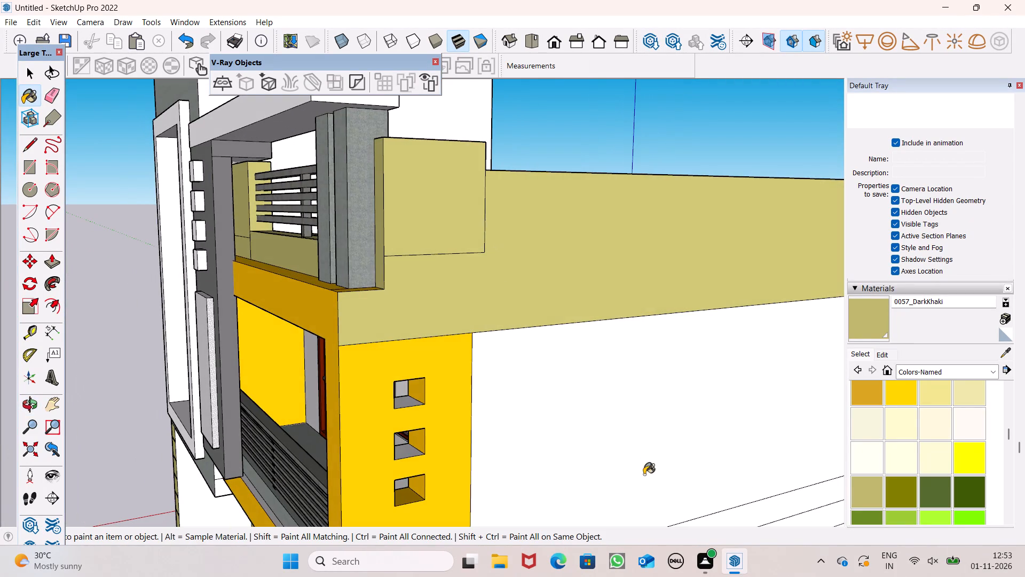
drag(642, 463, 613, 432)
scroll(524, 294, down, 6)
Paint the two white walls of the roof tower that face the terrace with 0057_DarkKhaki.
middle_drag(686, 291, 461, 372)
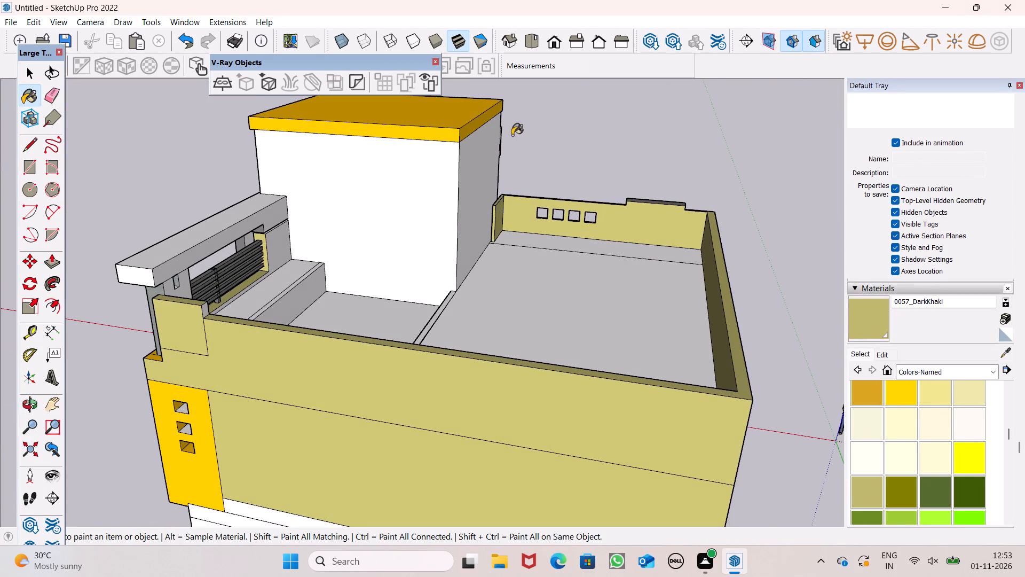
click(383, 191)
drag(493, 184, 483, 177)
scroll(490, 189, down, 2)
Paint the remaining white bands and the plinth at the bottom of the wall with the three square openings with 0057_DarkKhaki.
middle_drag(520, 285, 387, 337)
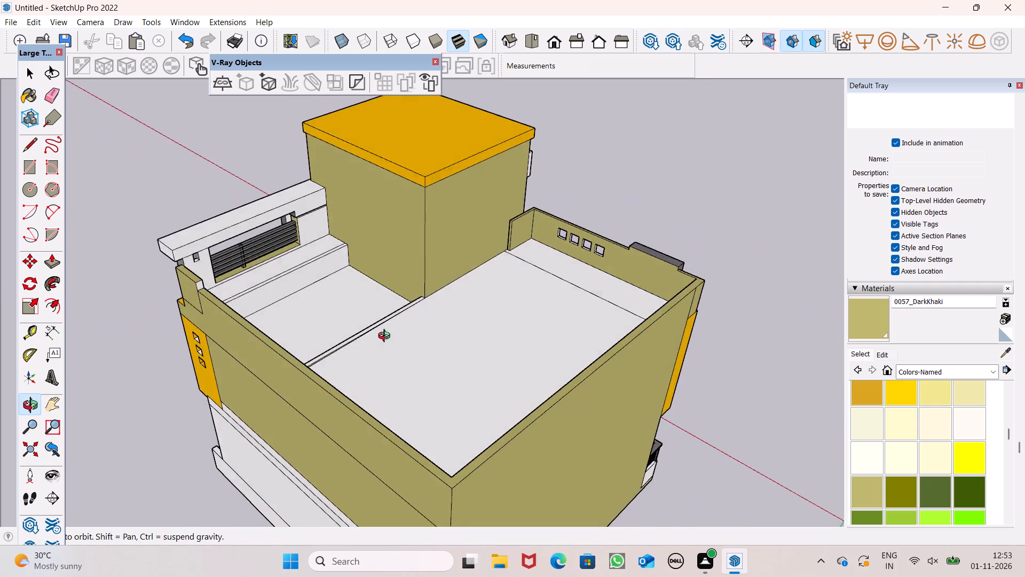
middle_drag(387, 337, 579, 128)
drag(466, 365, 460, 358)
click(450, 322)
drag(458, 303, 454, 321)
drag(454, 326, 454, 334)
scroll(506, 259, down, 9)
scroll(504, 340, up, 6)
click(486, 355)
scroll(523, 214, down, 4)
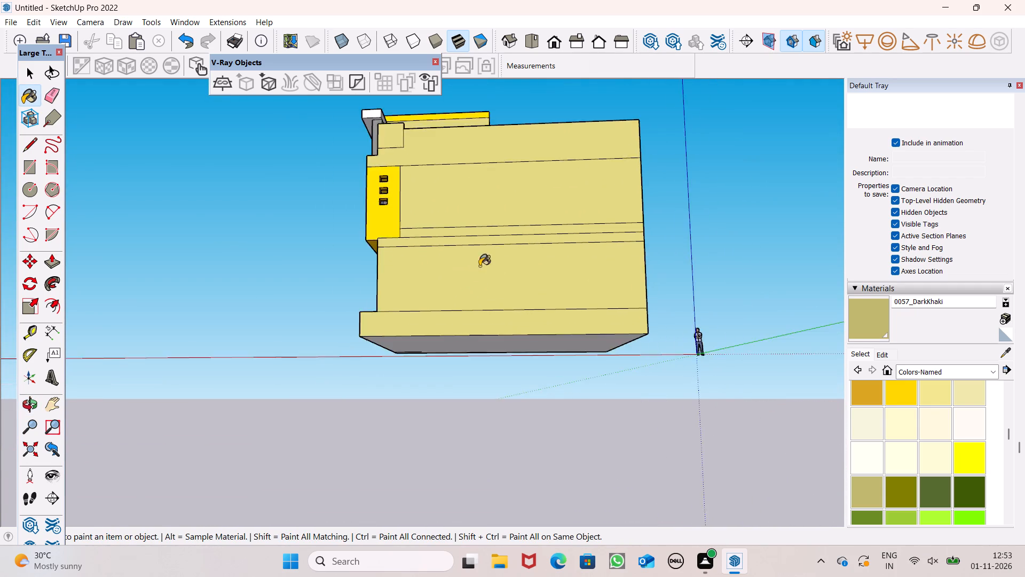
middle_drag(480, 266, 467, 339)
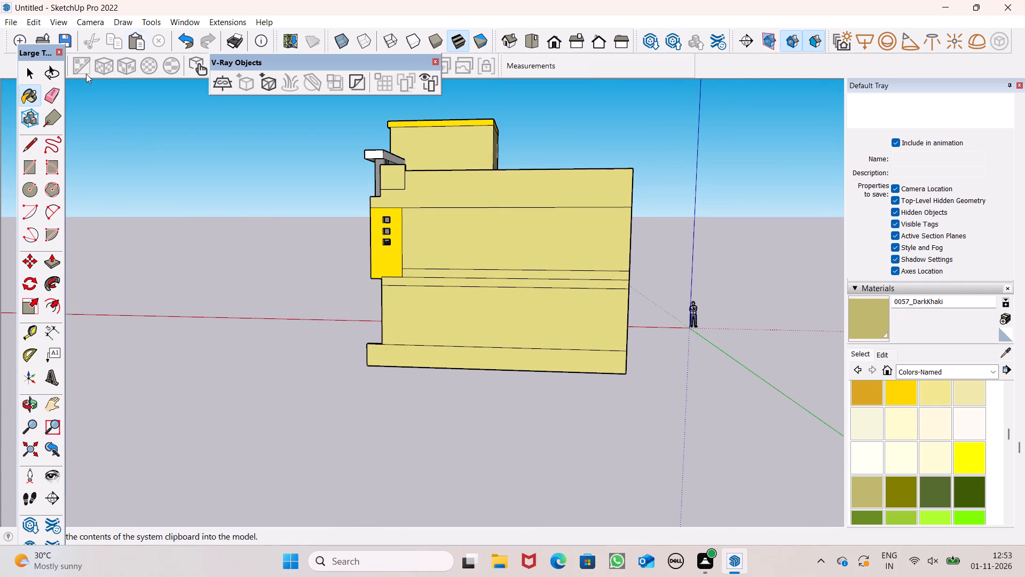
Erase the horizontal edge lines that divide this khaki wall.
click(41, 93)
scroll(342, 196, up, 2)
drag(452, 196, 456, 204)
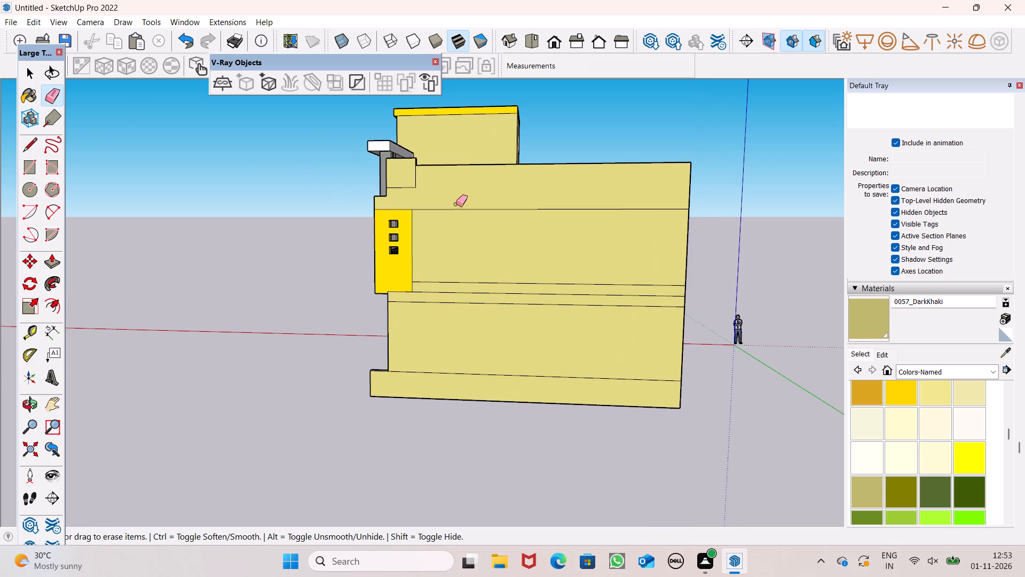
drag(456, 204, 462, 332)
Draw a line along the floor edge of the large ground-floor opening to close the opening with a face.
middle_drag(402, 345, 877, 329)
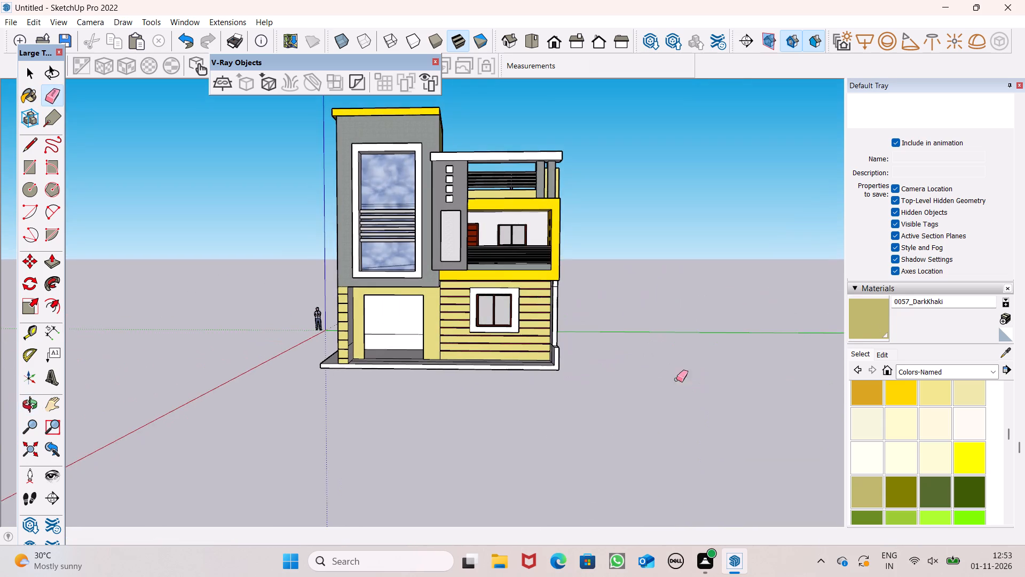
middle_drag(551, 401, 637, 471)
scroll(562, 356, up, 1)
scroll(361, 443, up, 3)
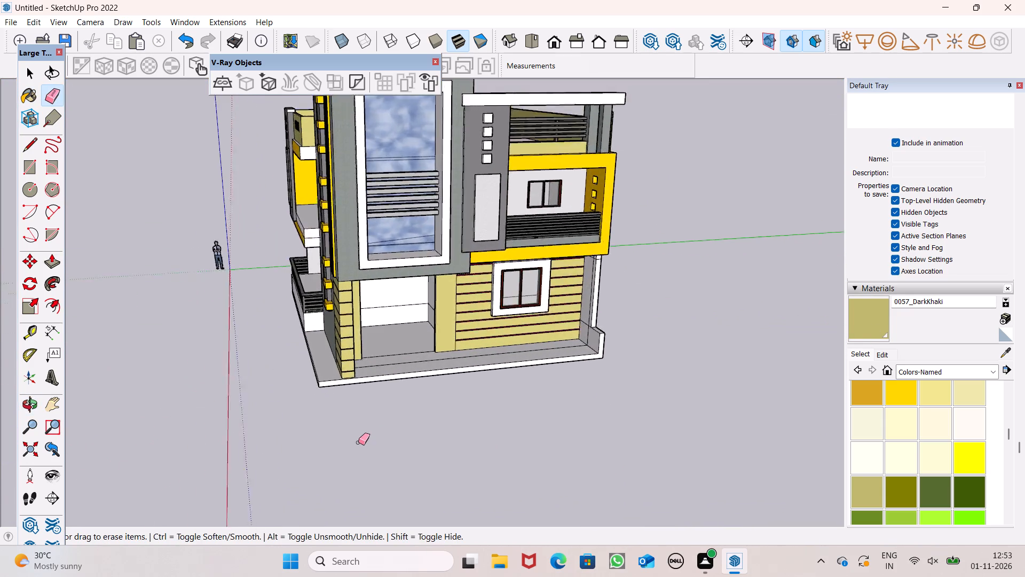
scroll(358, 442, up, 6)
middle_drag(390, 424, 289, 437)
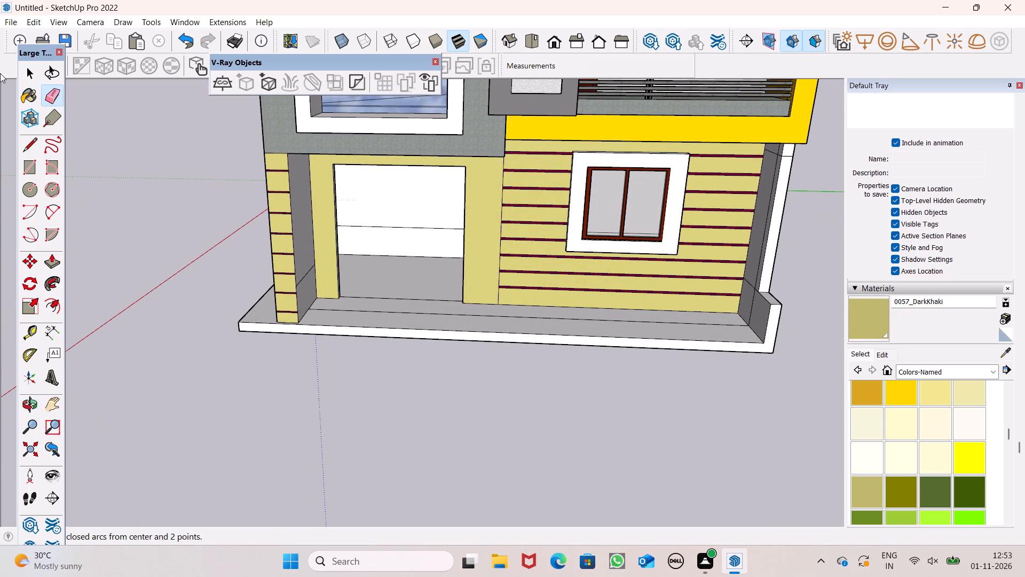
click(26, 138)
scroll(77, 182, up, 5)
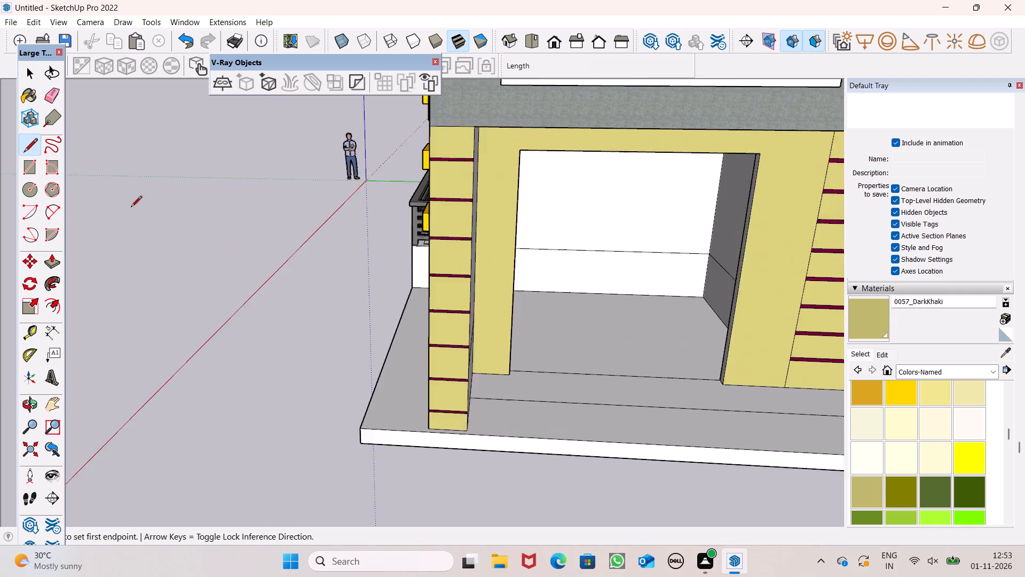
scroll(152, 225, down, 5)
scroll(296, 307, up, 8)
scroll(405, 316, up, 6)
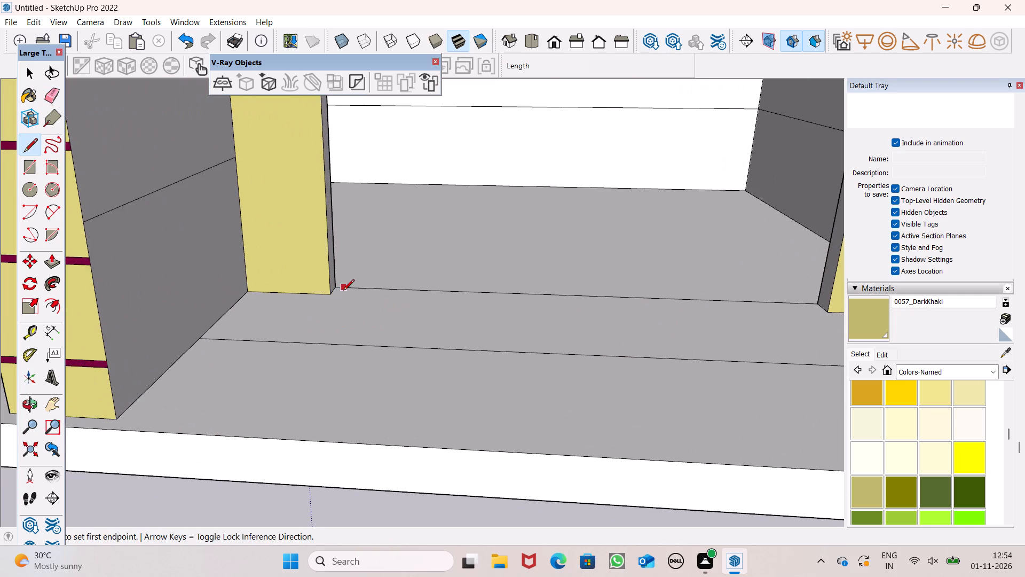
click(341, 288)
click(344, 290)
scroll(338, 337, down, 7)
scroll(578, 335, down, 1)
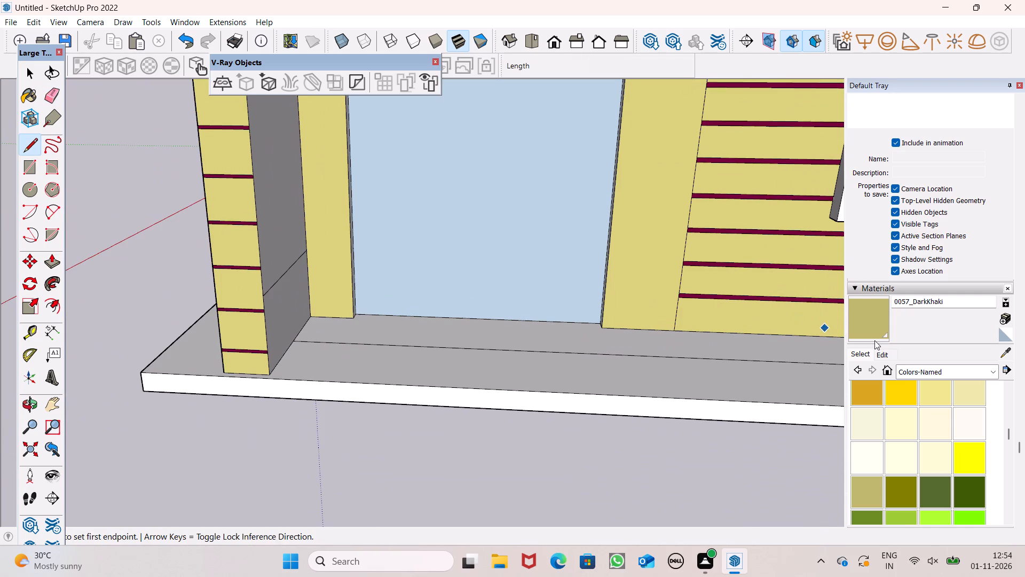
Paint the new face in the large ground-floor opening with Translucent Glass Dark Green from the Glass and Mirrors collection.
click(922, 369)
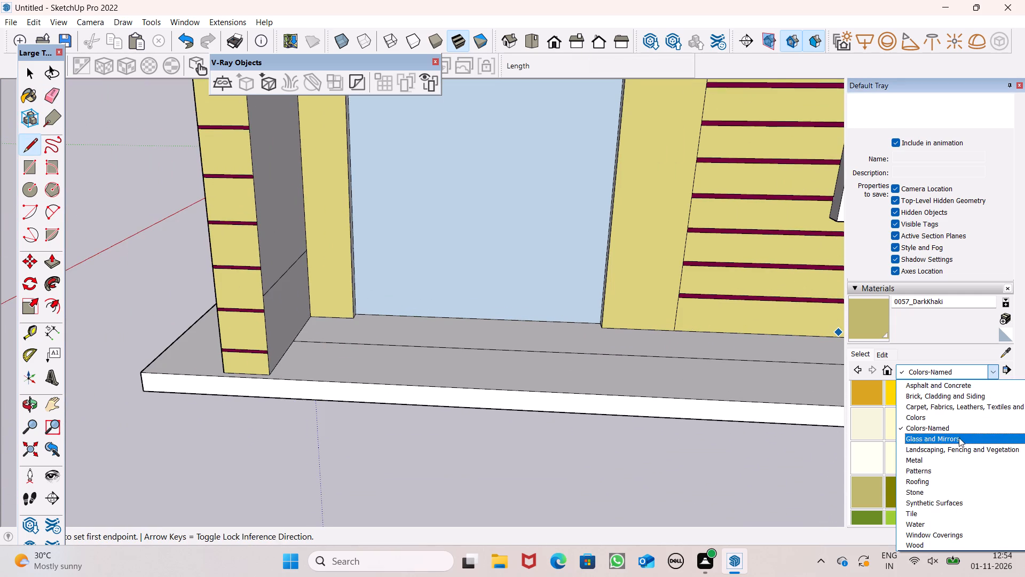
click(958, 435)
click(906, 438)
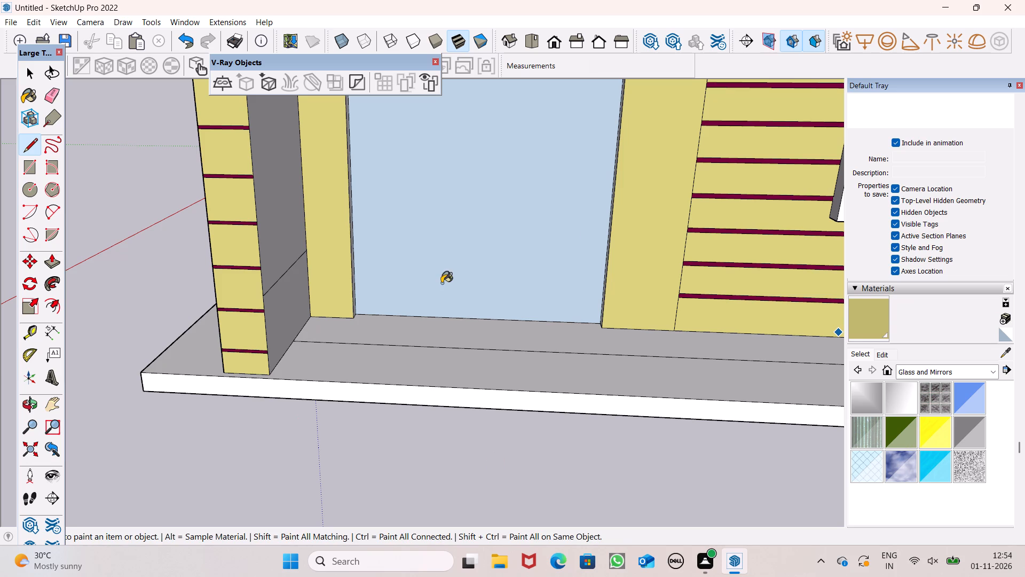
click(533, 206)
scroll(71, 492, down, 7)
scroll(392, 92, down, 6)
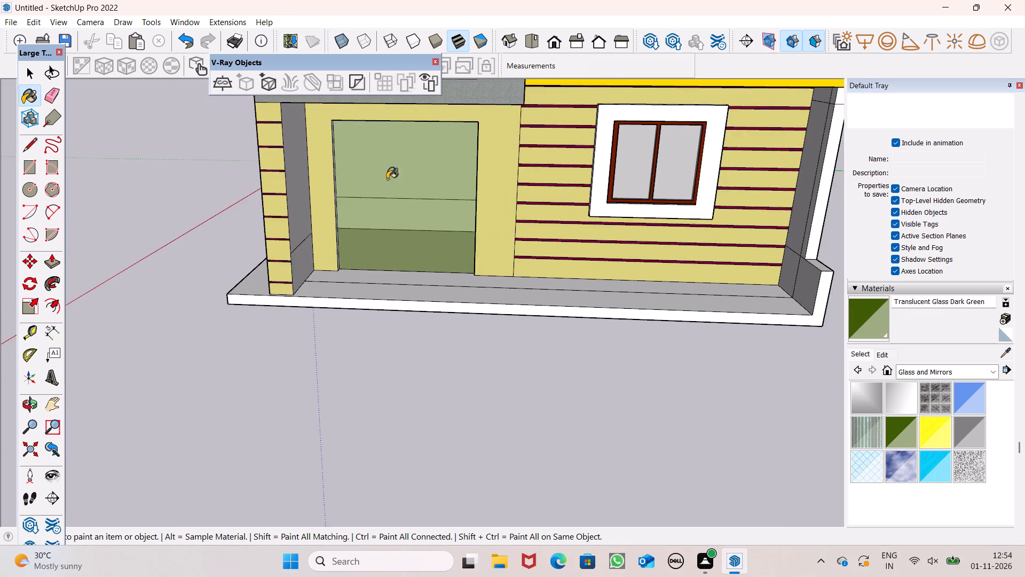
scroll(381, 206, down, 3)
middle_drag(350, 231, 537, 179)
scroll(536, 180, up, 1)
key(space)
Place a guide line parallel to the front edge of the upper balcony, about 3 5/8" inward on its floor.
scroll(372, 258, down, 4)
middle_drag(277, 295, 327, 274)
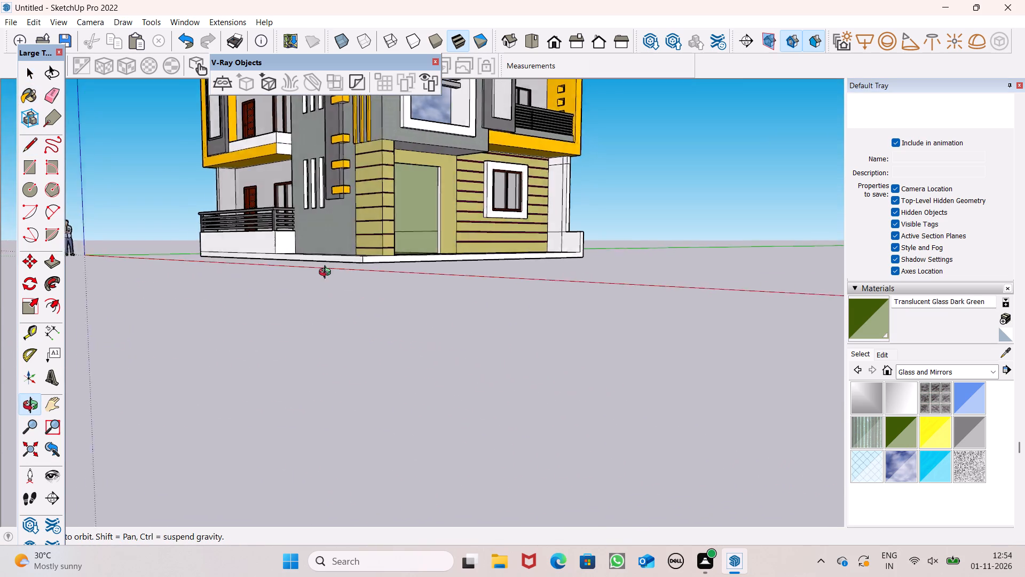
middle_drag(327, 274, 503, 294)
scroll(300, 207, down, 4)
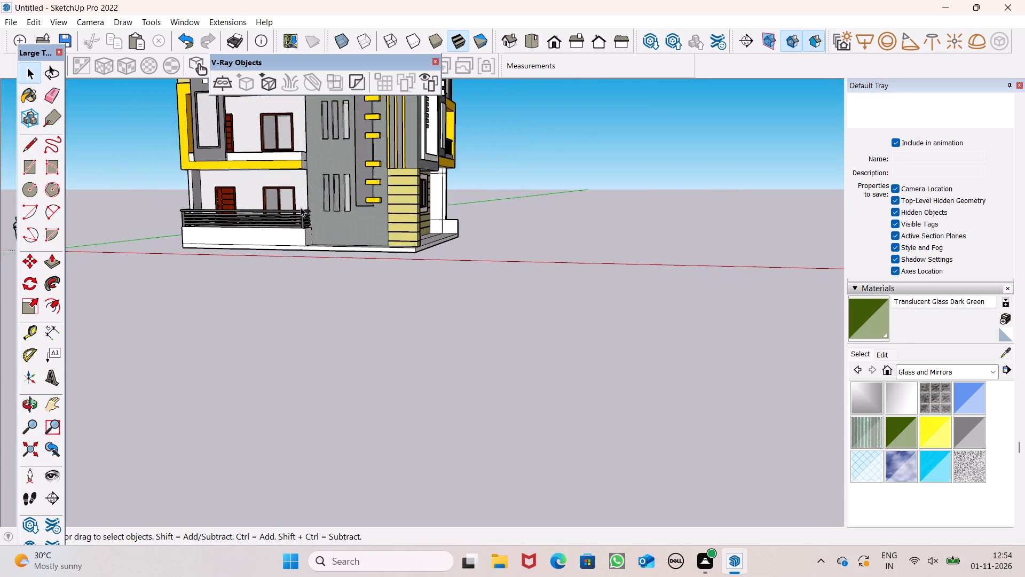
scroll(301, 207, down, 2)
scroll(105, 146, down, 1)
middle_drag(253, 282, 291, 354)
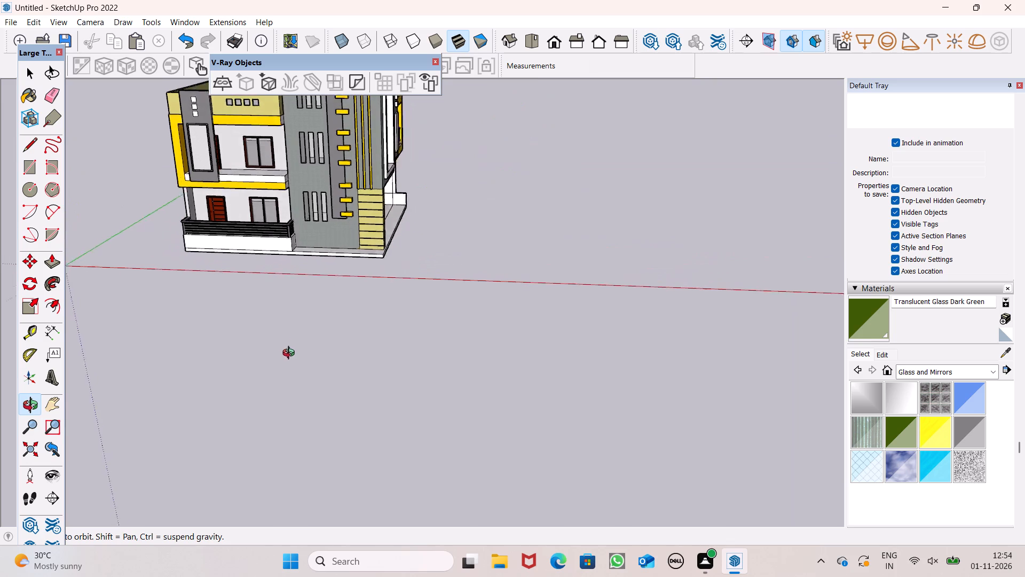
middle_drag(291, 354, 330, 318)
scroll(161, 177, up, 6)
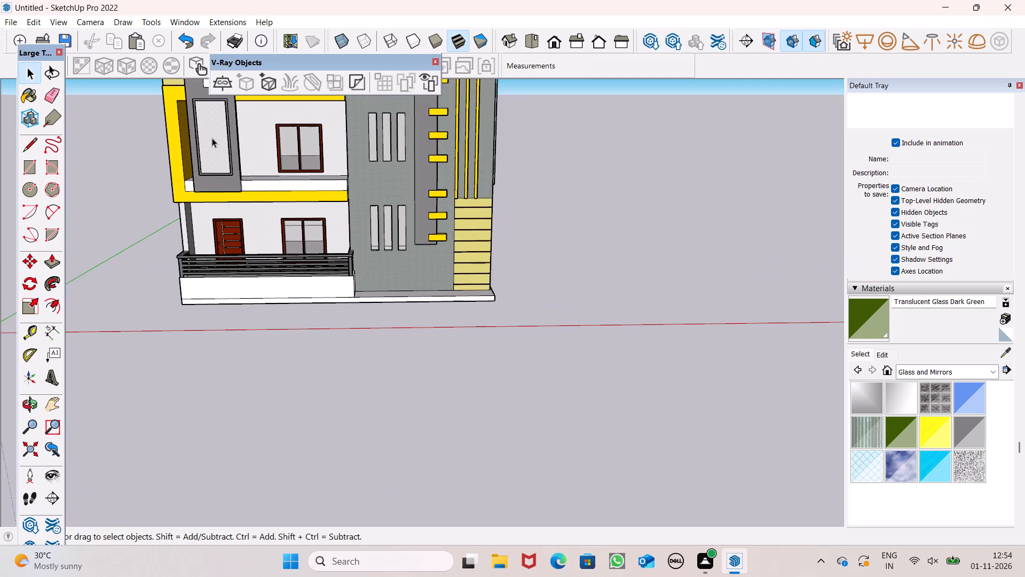
middle_drag(324, 298, 297, 498)
scroll(297, 498, up, 1)
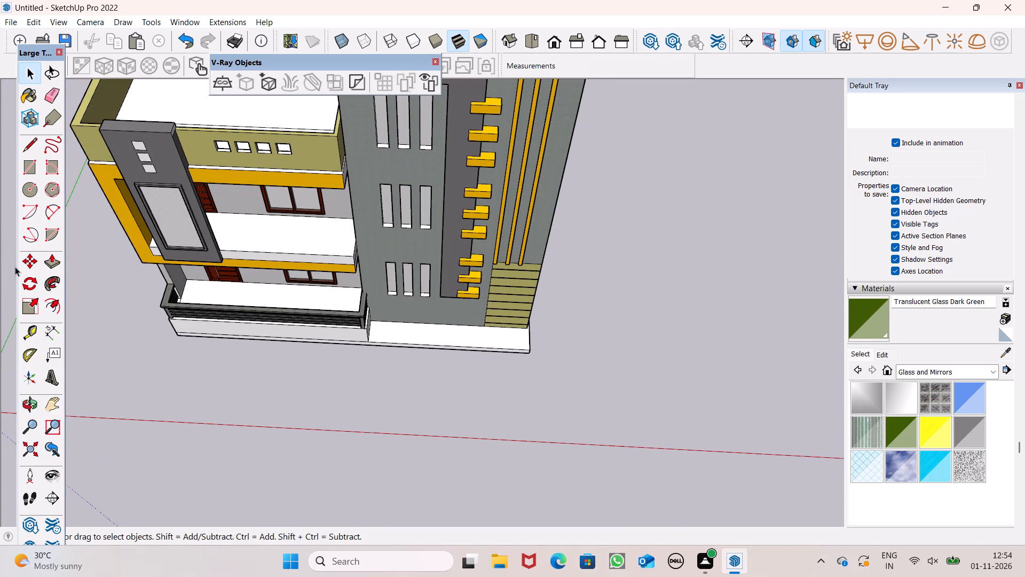
click(29, 329)
scroll(258, 219, up, 7)
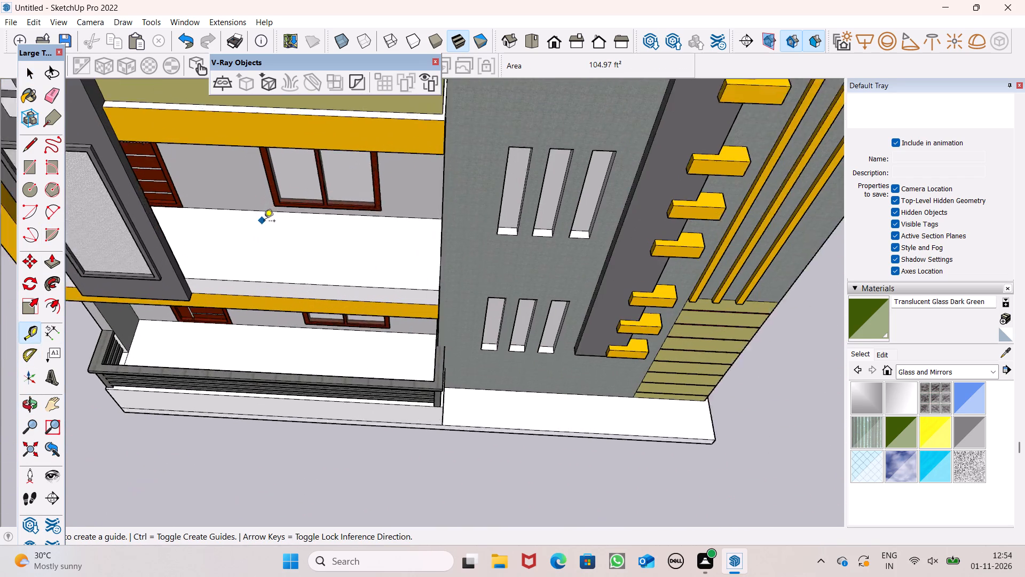
middle_drag(435, 340, 423, 369)
scroll(414, 342, up, 2)
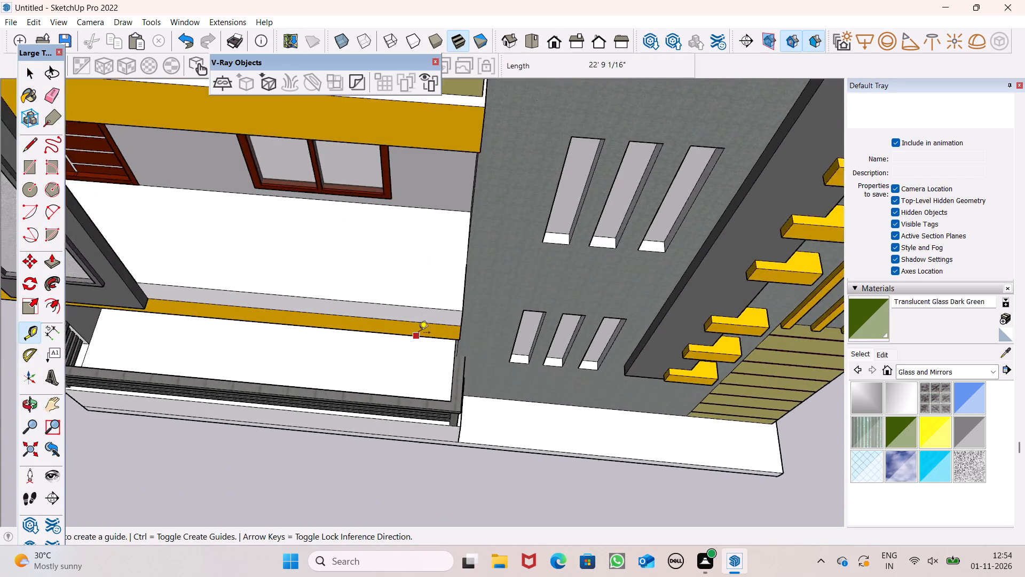
scroll(419, 333, up, 5)
click(419, 288)
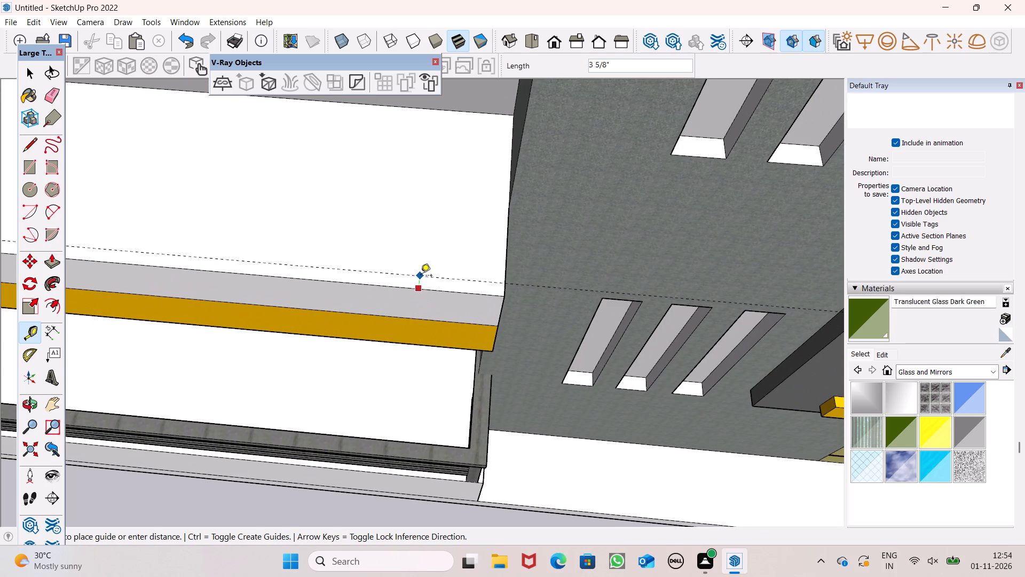
click(421, 276)
Paint the outer and inner faces of the upper balcony railing's short side panel with Translucent Glass Gray.
scroll(504, 265, up, 3)
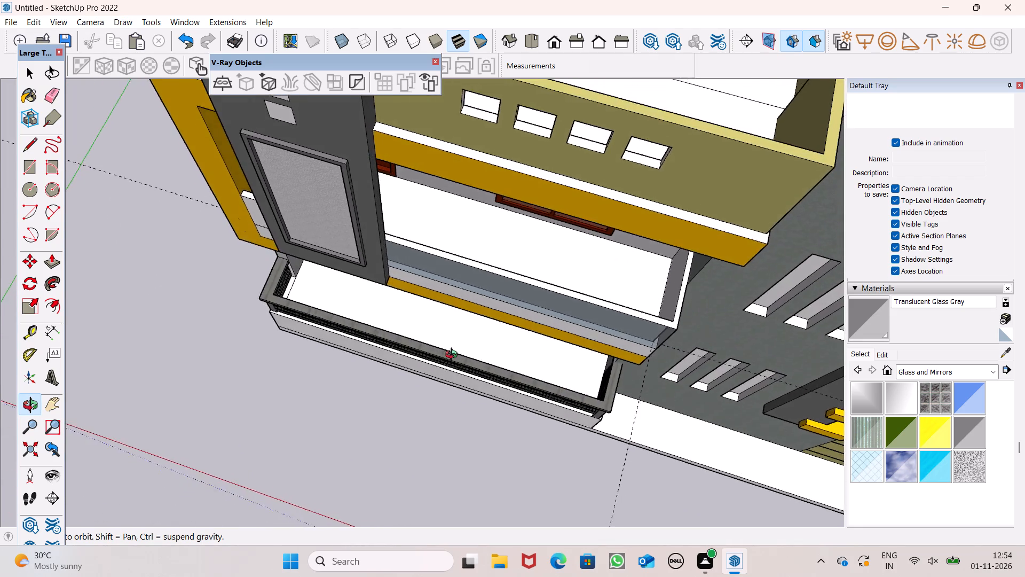
middle_drag(454, 356, 254, 175)
scroll(686, 262, up, 5)
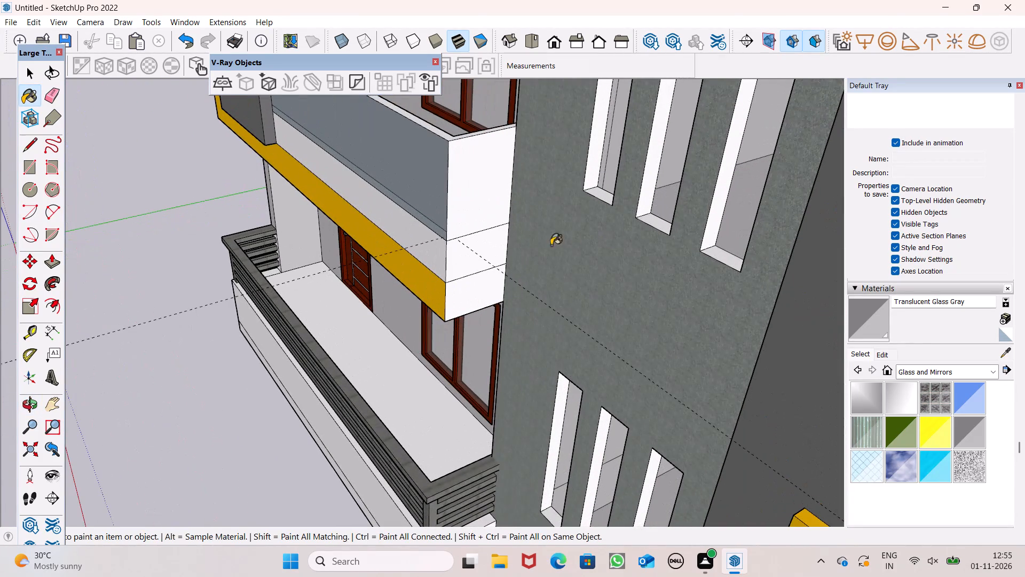
drag(426, 188, 433, 187)
click(467, 185)
scroll(470, 214, down, 5)
middle_drag(273, 198, 563, 363)
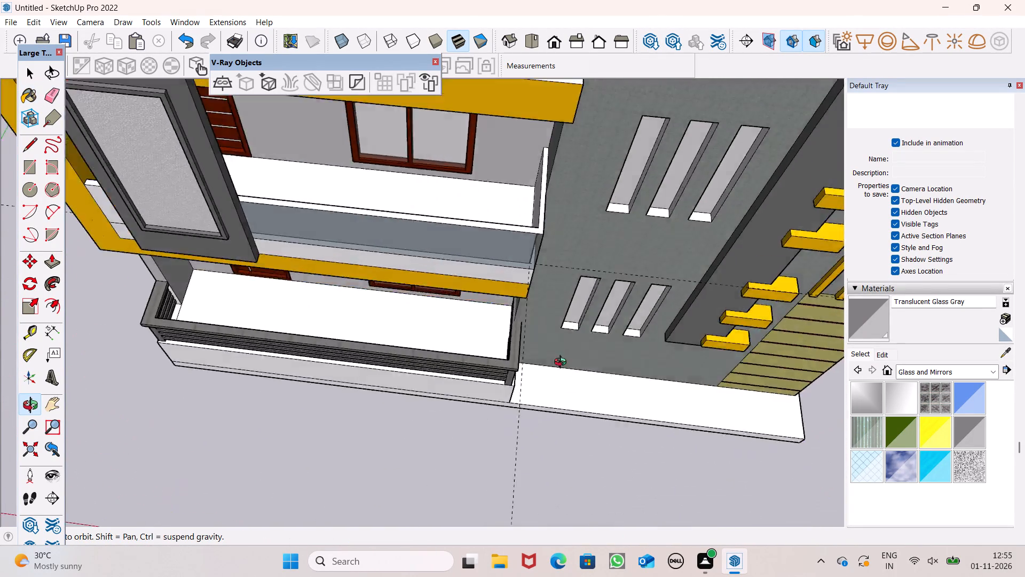
middle_drag(563, 363, 856, 296)
scroll(584, 199, up, 5)
scroll(393, 210, down, 6)
scroll(325, 167, up, 4)
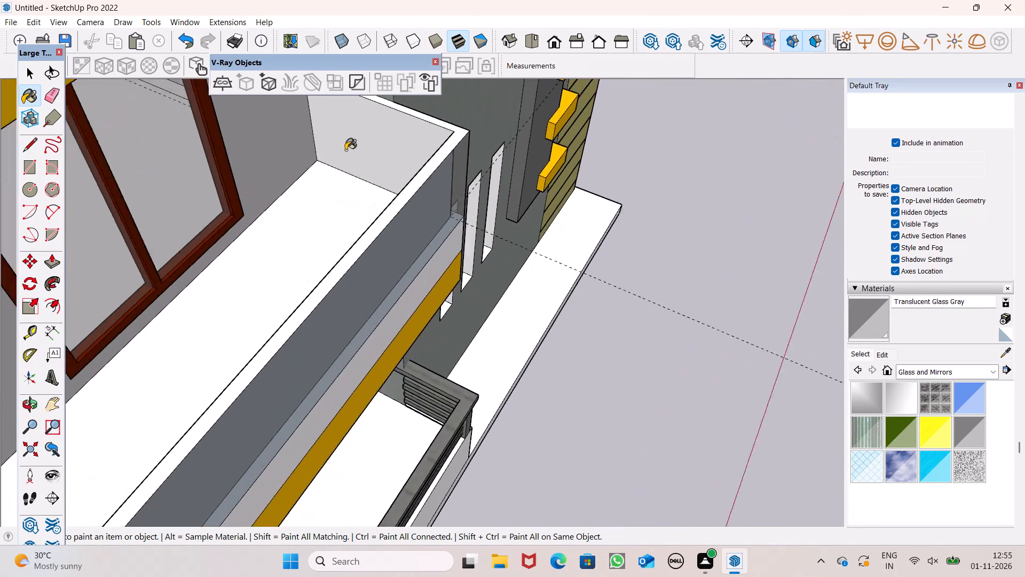
scroll(345, 150, up, 2)
click(348, 149)
Paint the inner face of the upper balcony railing's long front panel with Translucent Glass Gray.
scroll(323, 221, down, 2)
middle_drag(289, 288, 412, 249)
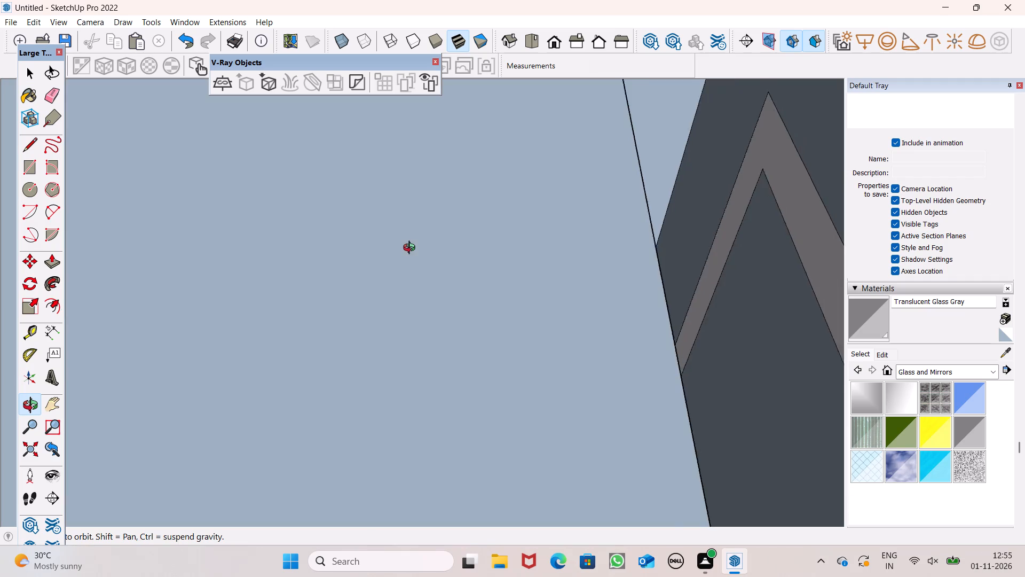
middle_drag(412, 249, 378, 228)
scroll(424, 231, up, 9)
middle_drag(442, 259, 494, 255)
click(632, 255)
middle_drag(624, 301, 368, 265)
scroll(368, 268, up, 1)
scroll(486, 250, down, 12)
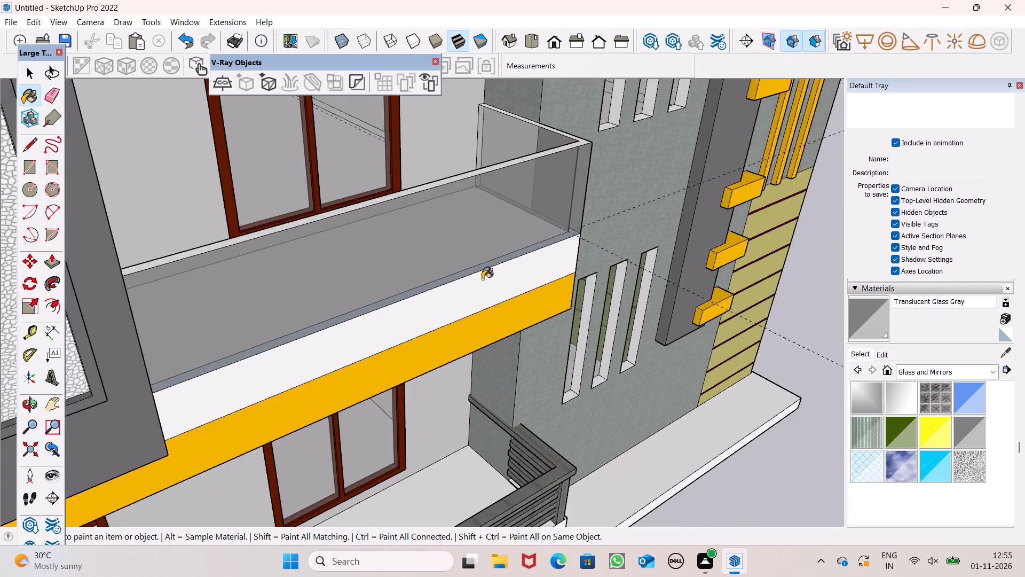
scroll(482, 279, down, 9)
middle_drag(493, 289, 374, 277)
scroll(374, 277, up, 1)
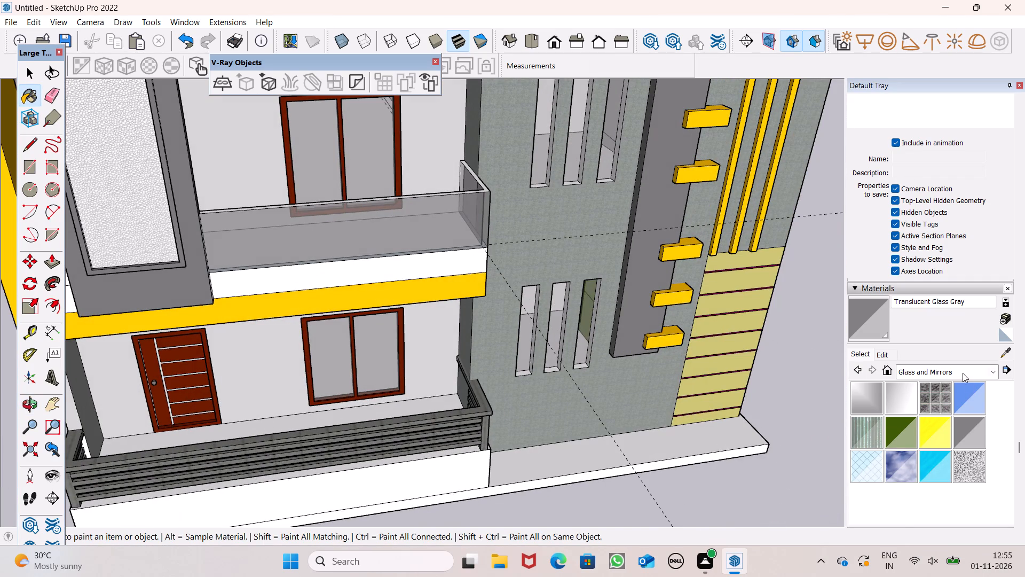
Paint the top face of the upper balcony's glass railing with Metal Seamed from the Metal collection.
click(963, 373)
click(958, 458)
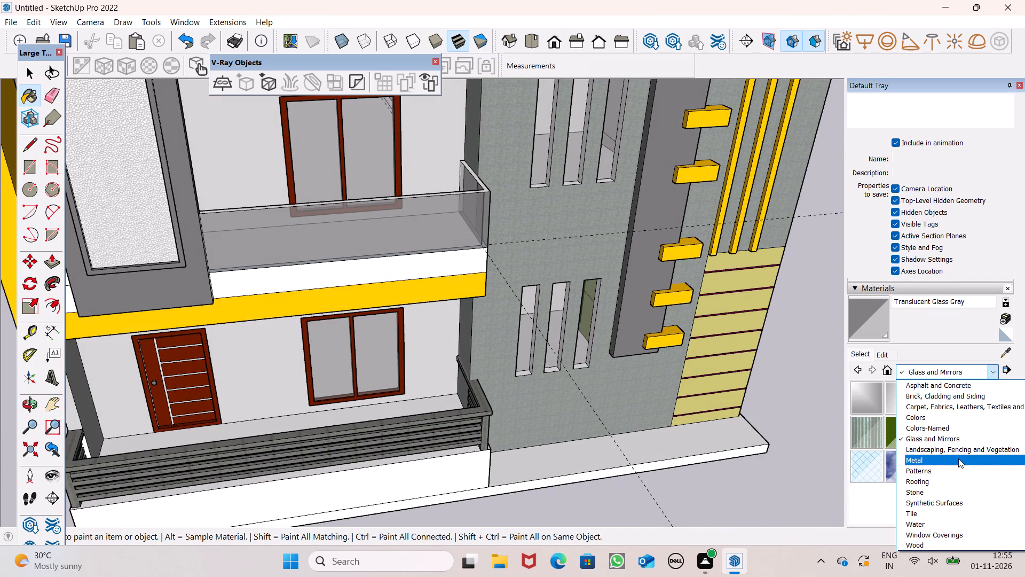
click(943, 434)
scroll(359, 164, up, 8)
scroll(638, 232, up, 5)
click(669, 218)
scroll(551, 204, down, 5)
middle_drag(533, 259, 354, 319)
key(space)
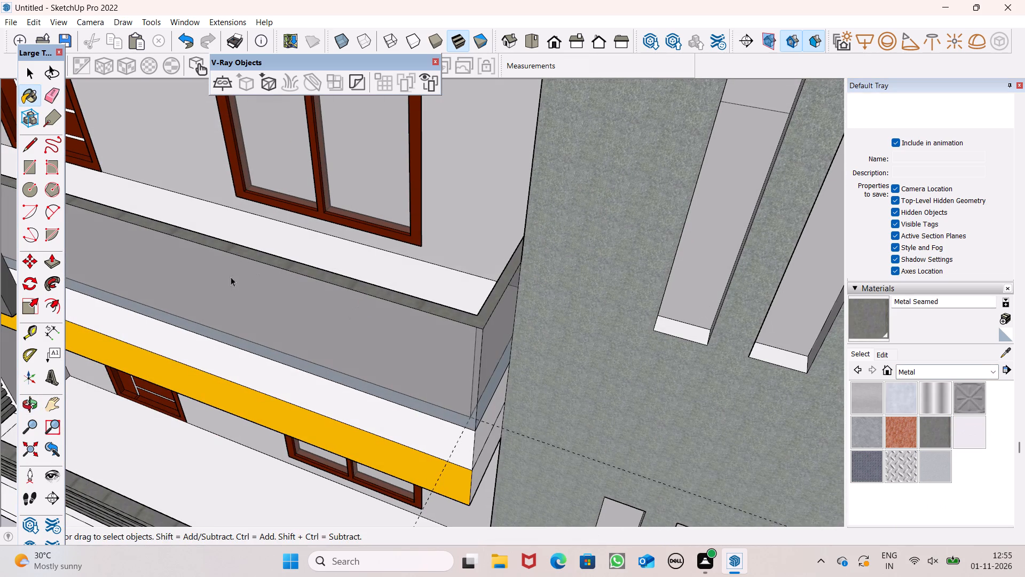
Push/Pull the metal top face of the upper balcony railing slightly upward to form a thin handrail.
click(47, 256)
scroll(421, 276, up, 4)
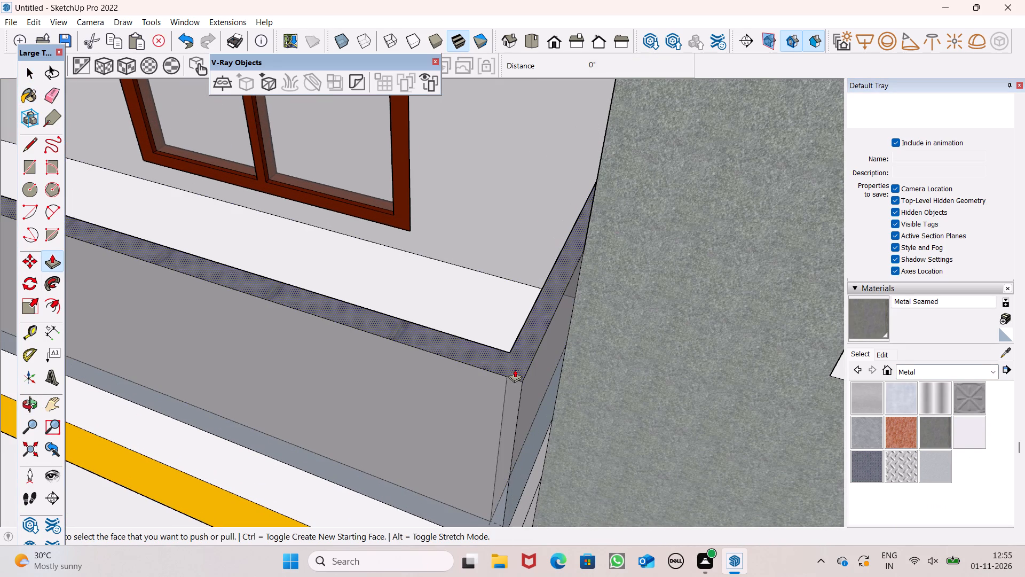
drag(515, 369, 514, 354)
key(space)
Erase the dashed guide lines that cross at the upper balcony's front corner.
scroll(499, 325, down, 7)
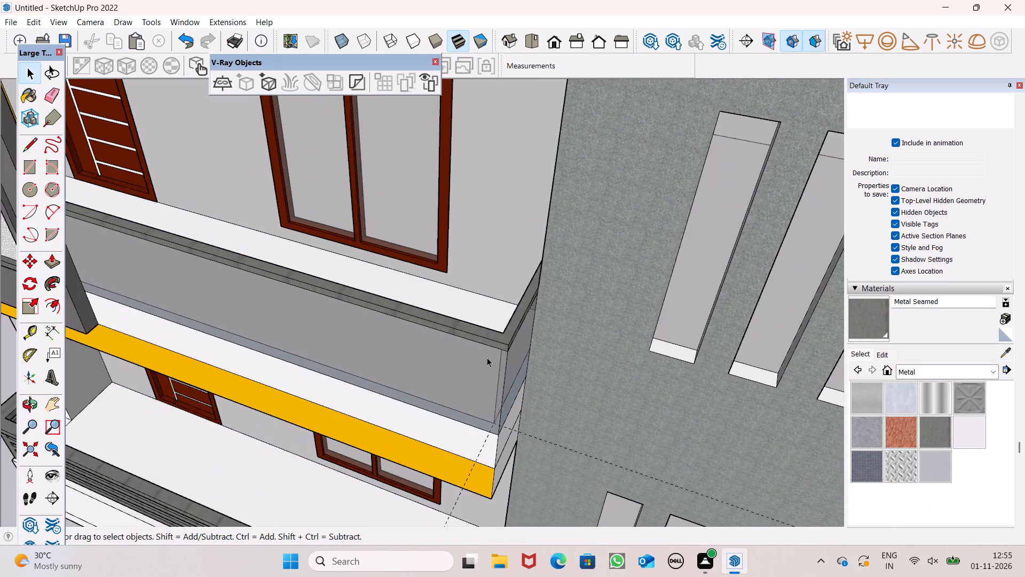
middle_drag(484, 364, 517, 245)
scroll(115, 183, down, 3)
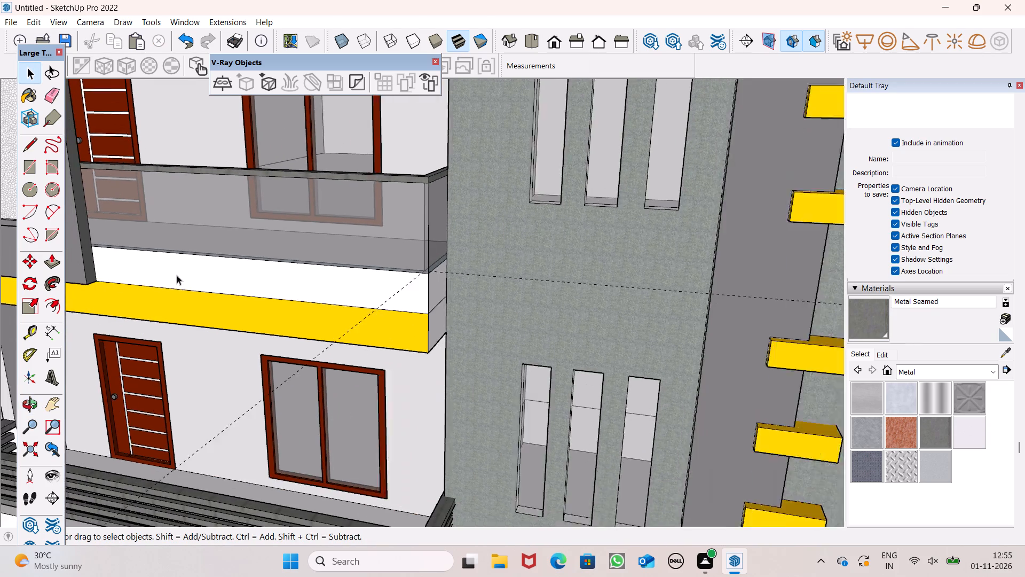
scroll(177, 275, down, 1)
scroll(224, 243, down, 3)
middle_drag(86, 273, 311, 243)
scroll(417, 221, down, 8)
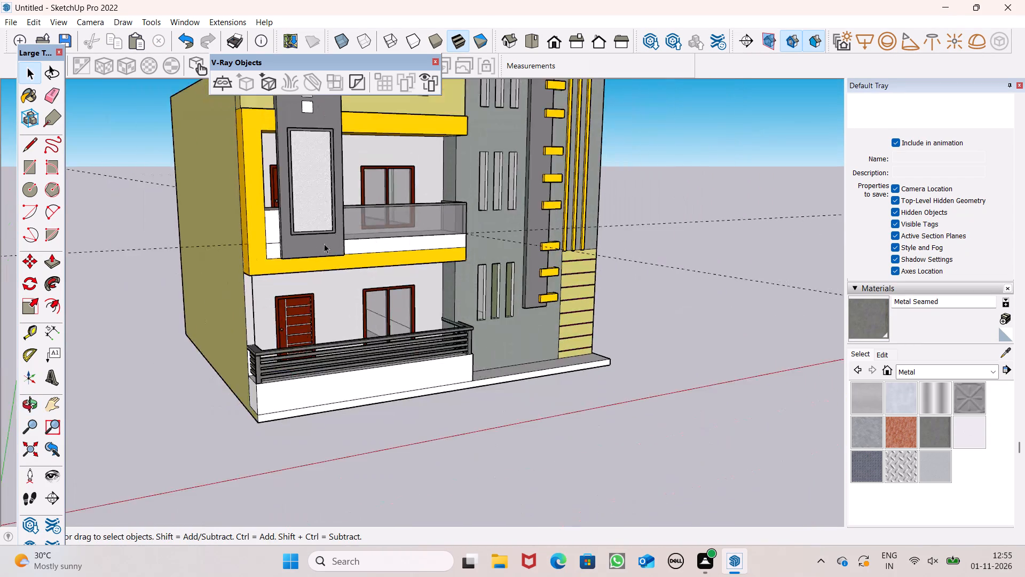
middle_drag(302, 264, 223, 253)
scroll(275, 227, down, 5)
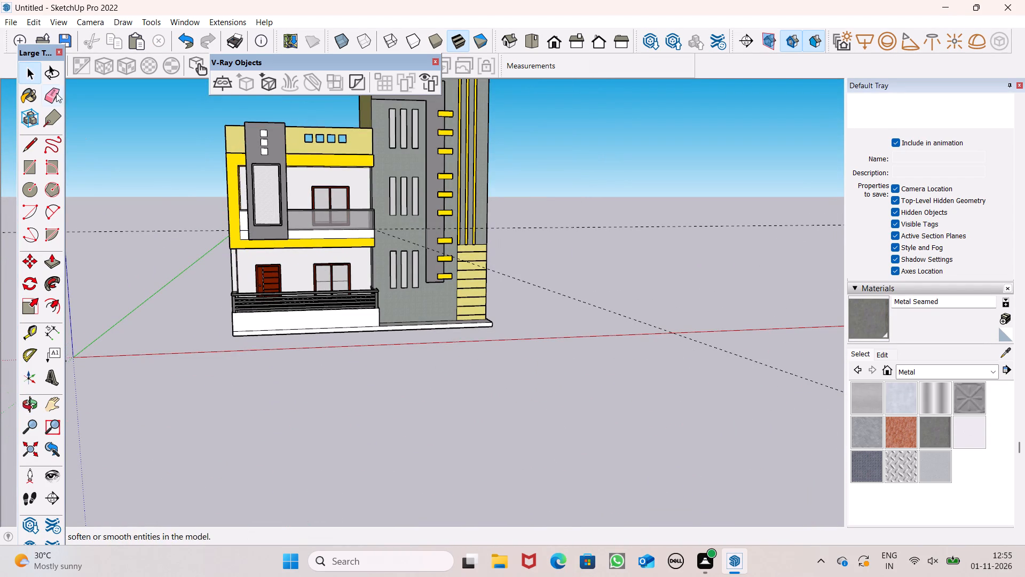
drag(56, 92, 65, 96)
drag(134, 160, 144, 247)
click(49, 93)
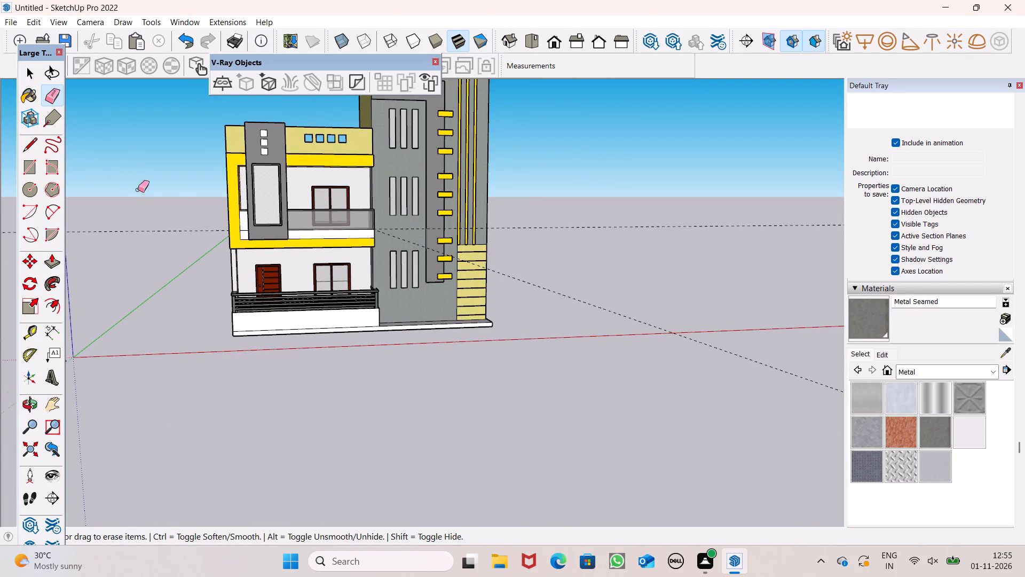
drag(143, 227, 150, 263)
drag(543, 311, 552, 288)
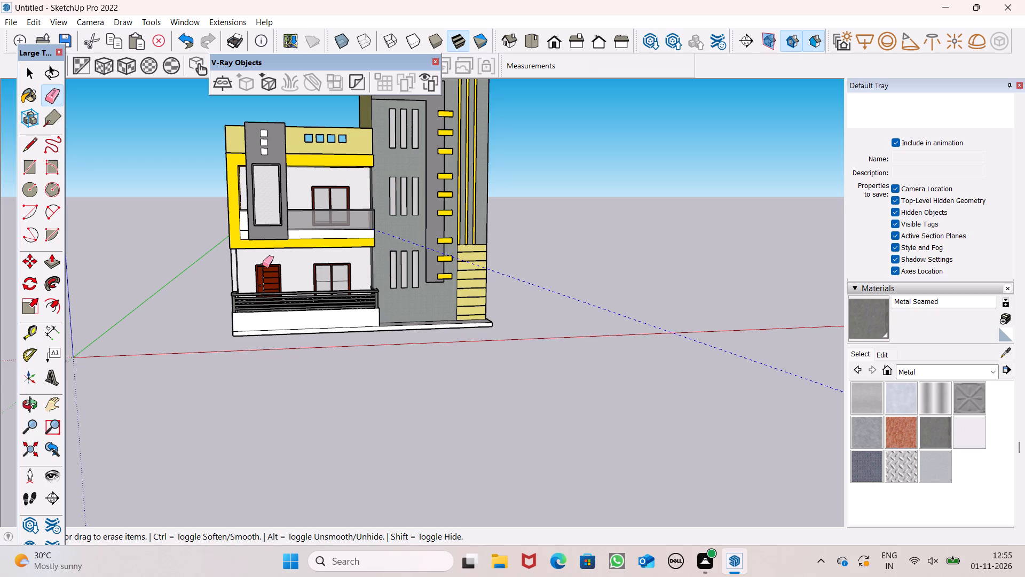
Paint the short front railing section on the far side of the upper balcony's dark column with Translucent Glass Gray.
scroll(172, 229, up, 8)
scroll(153, 220, down, 4)
middle_drag(166, 246, 135, 303)
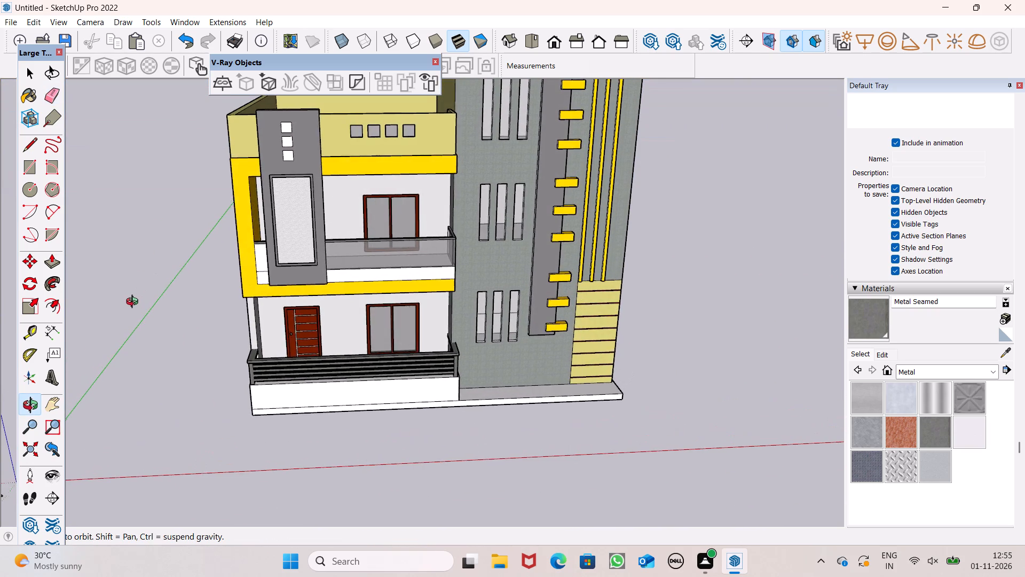
middle_drag(135, 303, 248, 270)
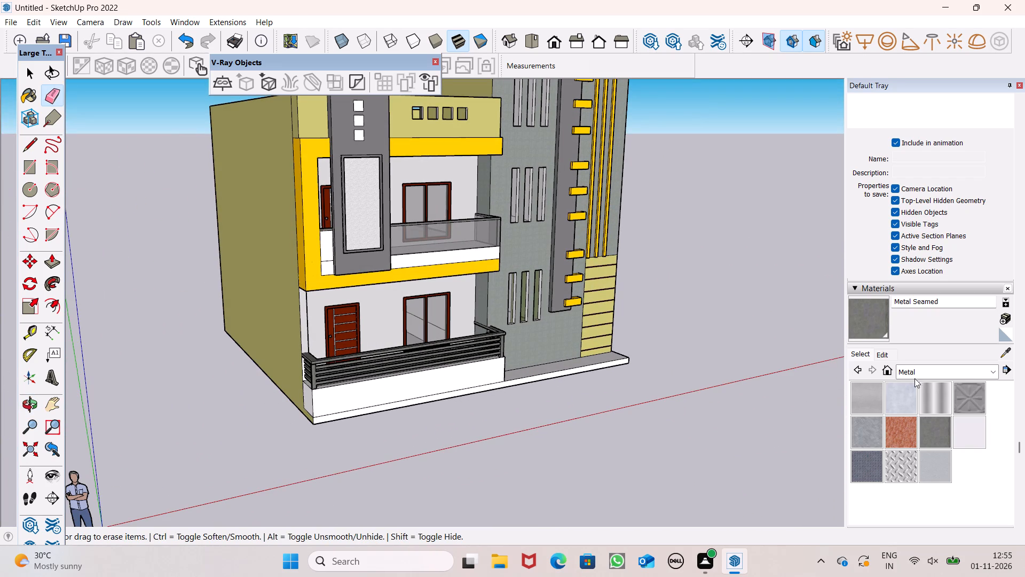
click(916, 376)
click(930, 438)
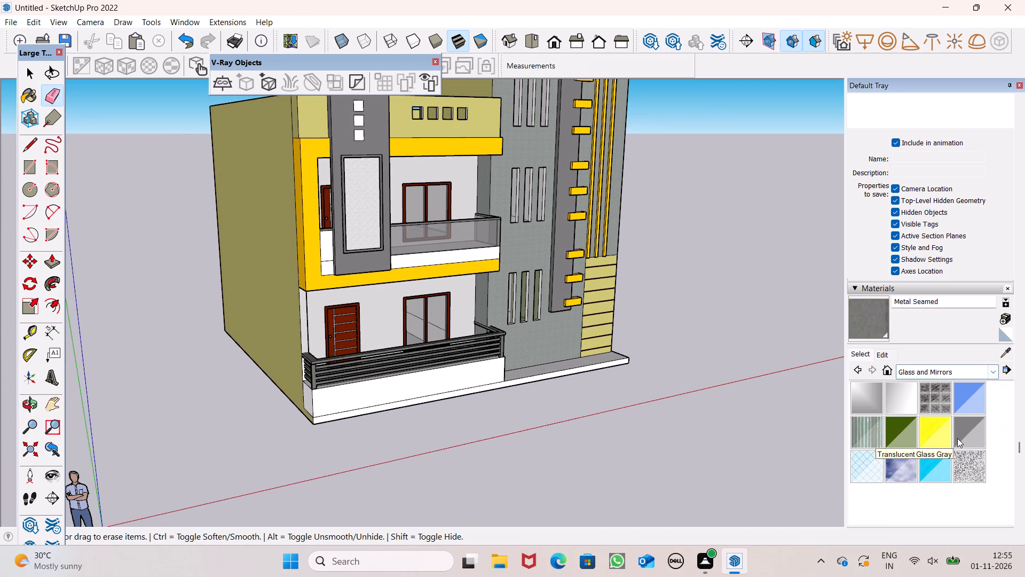
click(958, 436)
scroll(582, 349, up, 6)
scroll(122, 259, down, 4)
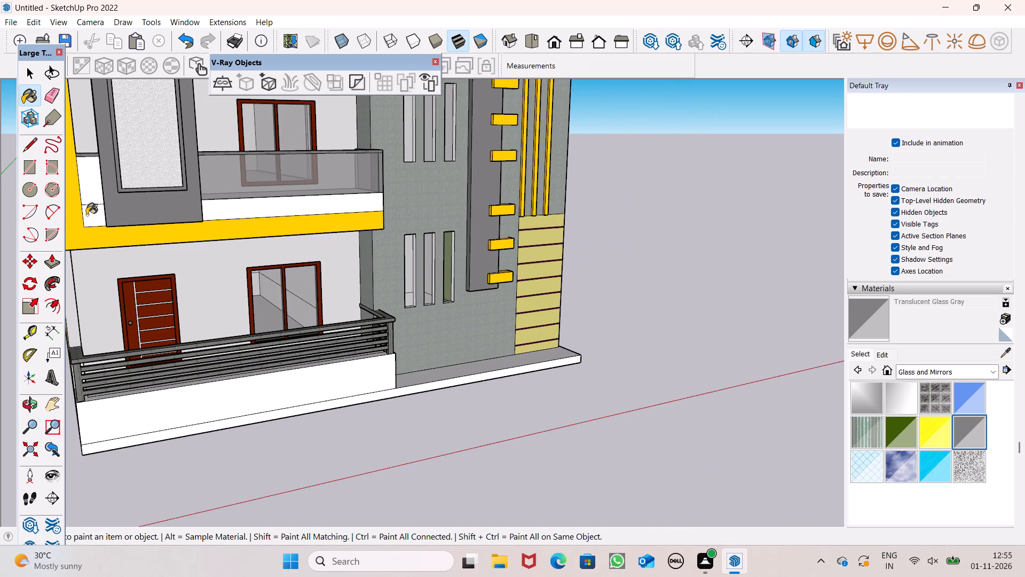
click(89, 189)
middle_drag(218, 202, 259, 194)
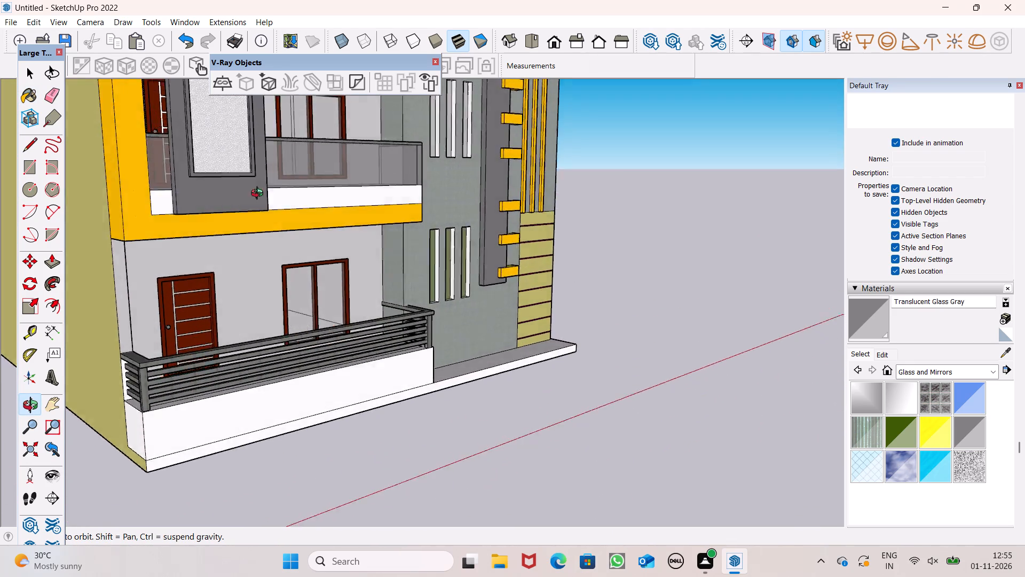
middle_drag(259, 194, 178, 206)
key(space)
Examine the whole house exterior from the front and from the corner with the large glazed opening.
scroll(253, 183, down, 11)
middle_drag(349, 236, 175, 284)
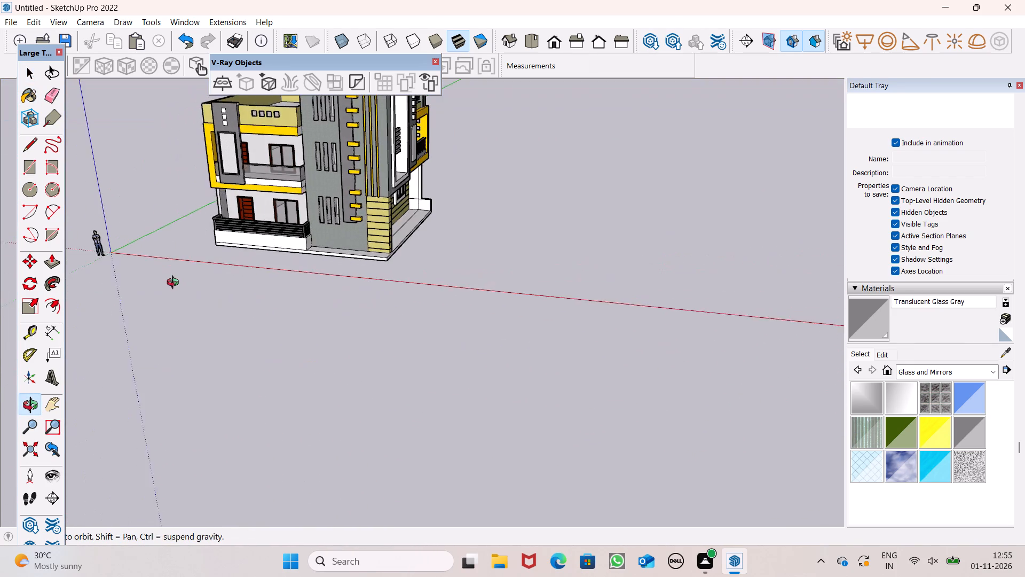
middle_drag(175, 284, 170, 258)
scroll(276, 306, down, 3)
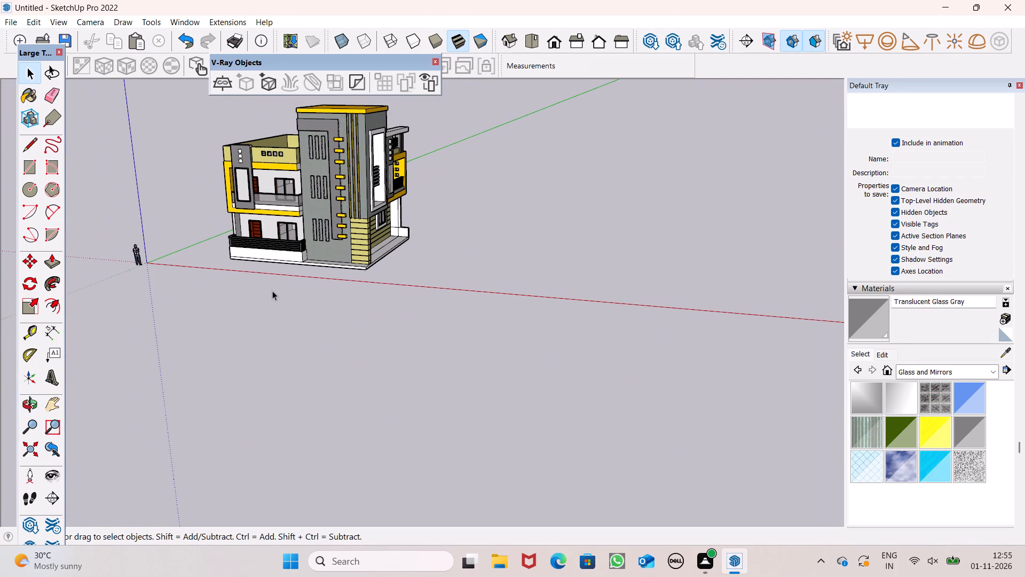
middle_drag(315, 293, 301, 217)
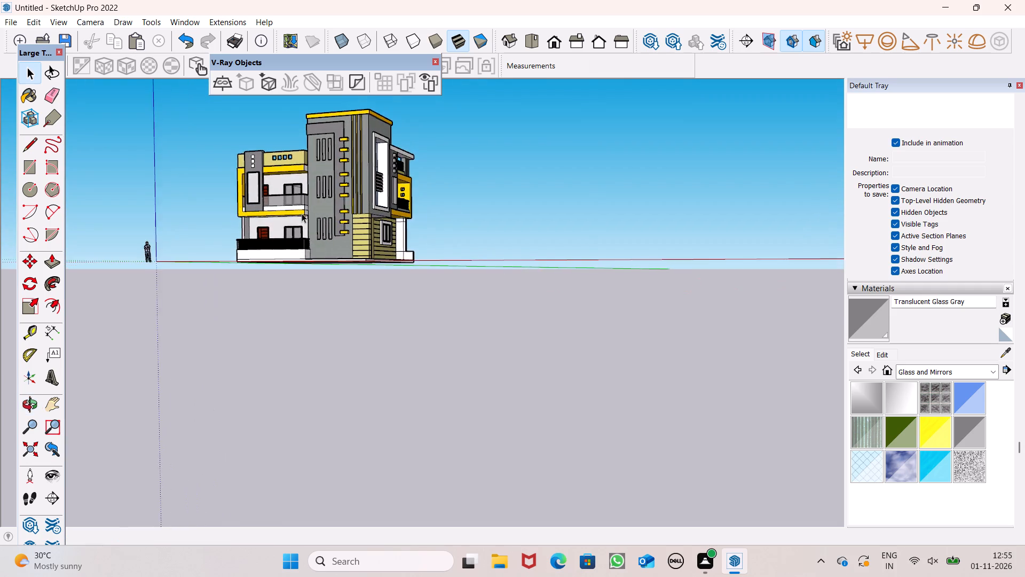
scroll(305, 199, up, 8)
middle_drag(466, 264, 312, 302)
scroll(314, 305, up, 1)
scroll(332, 291, down, 4)
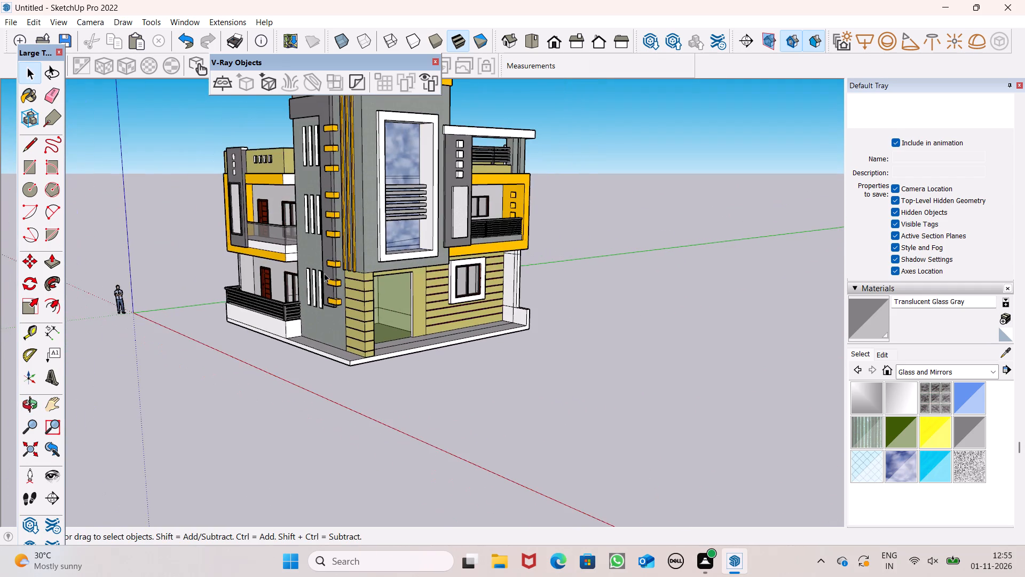
scroll(313, 147, up, 6)
scroll(321, 142, down, 3)
middle_click(407, 256)
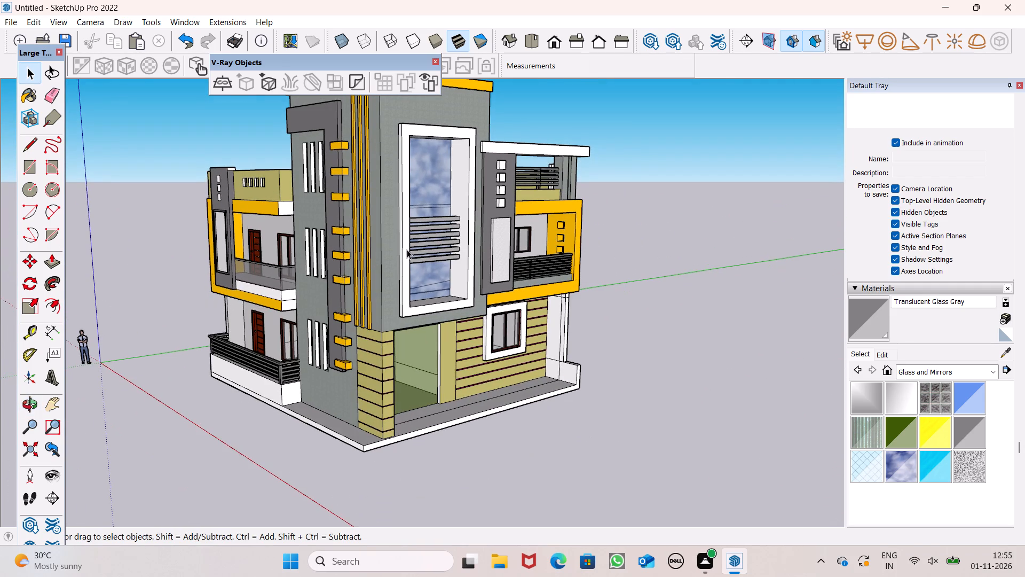
scroll(446, 305, up, 4)
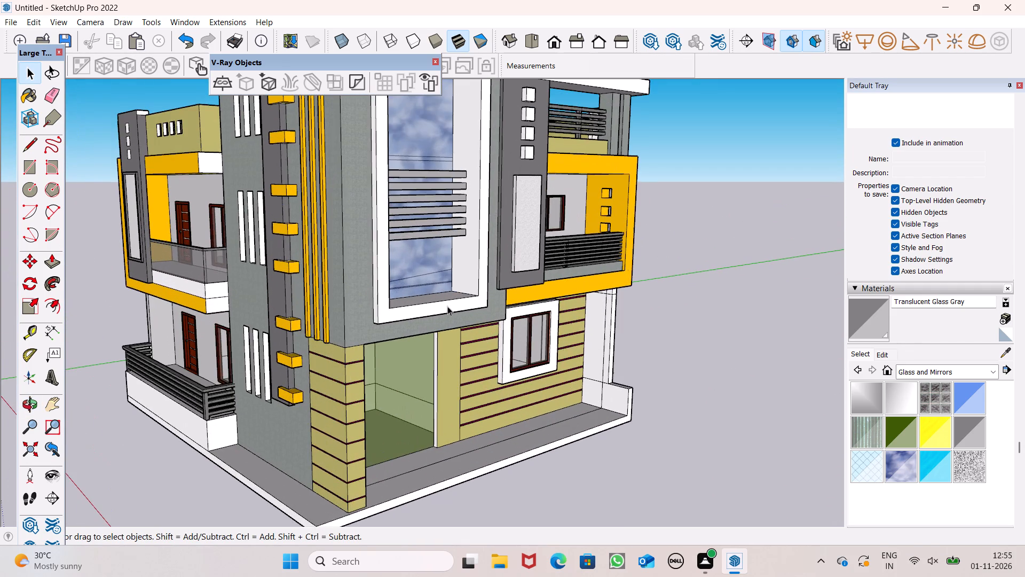
scroll(457, 309, down, 3)
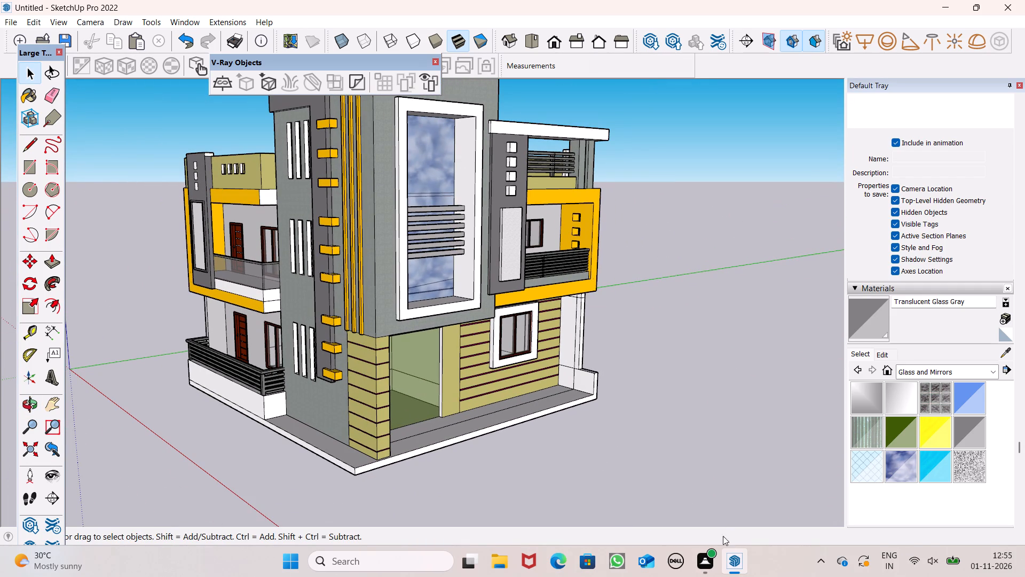
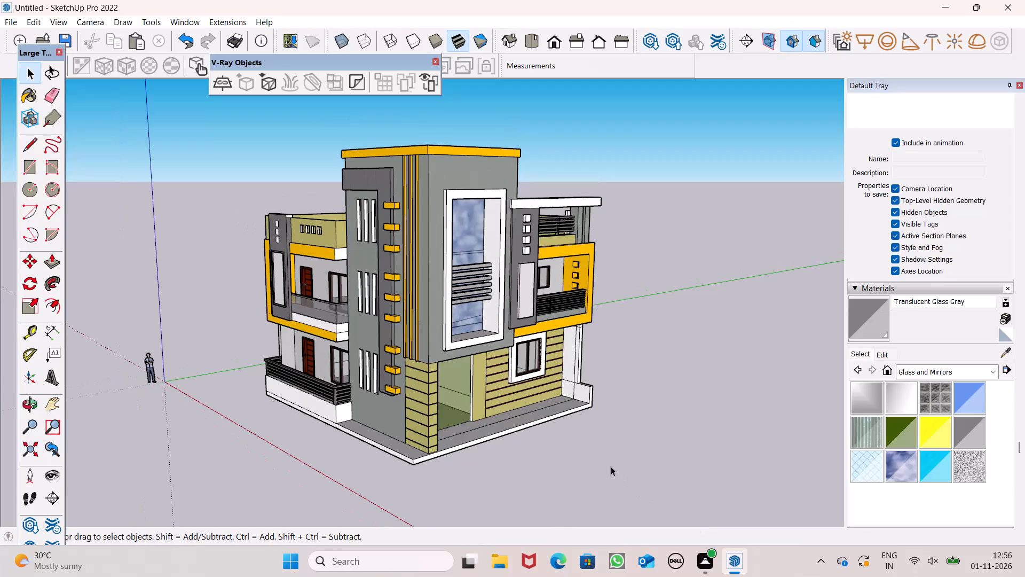
Erase the stray edge running lengthwise across the ground-floor porch slab in front of the green opening.
middle_drag(606, 464, 552, 487)
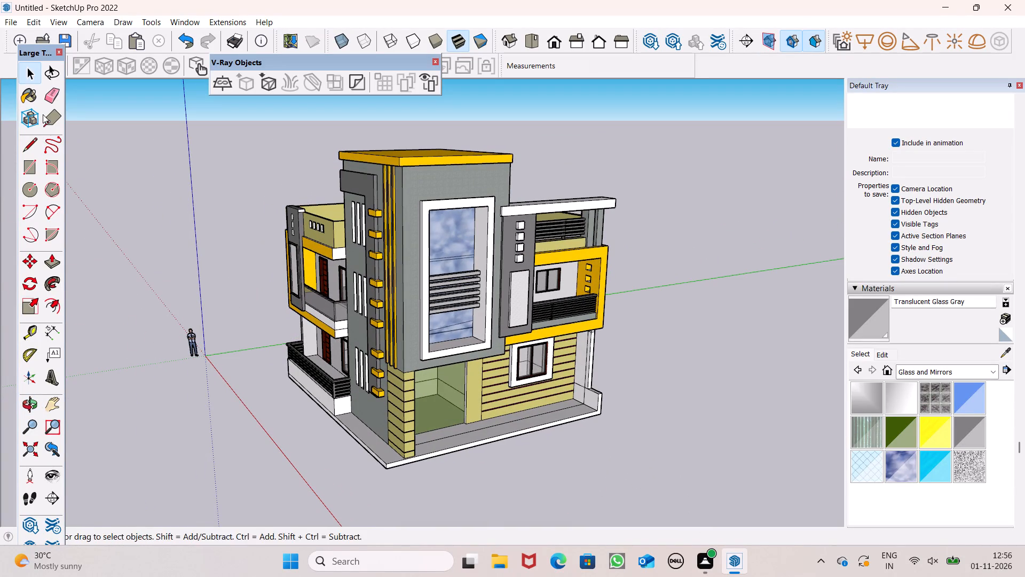
click(53, 96)
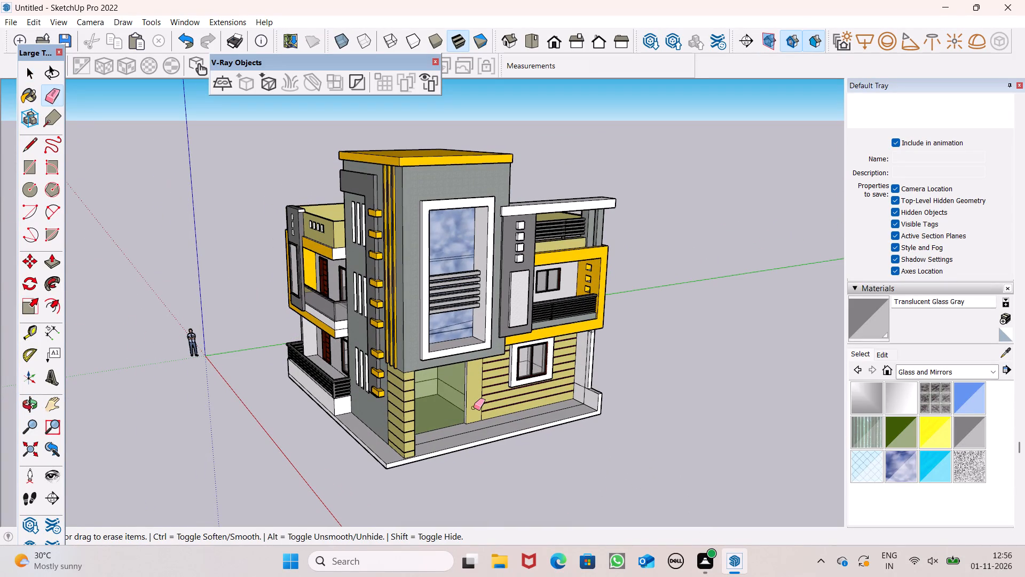
scroll(492, 435, up, 6)
drag(478, 415, 479, 418)
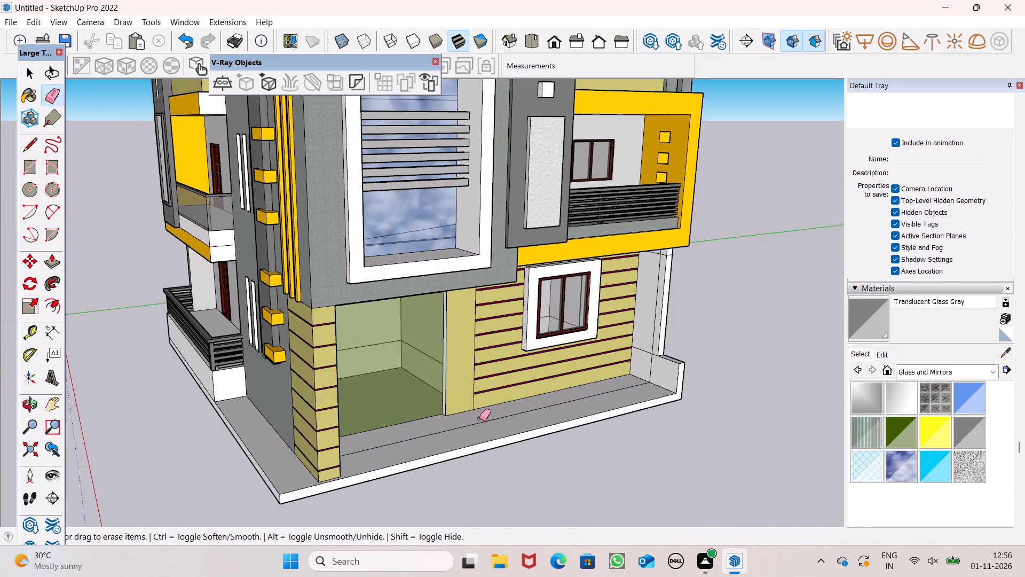
drag(479, 418, 482, 424)
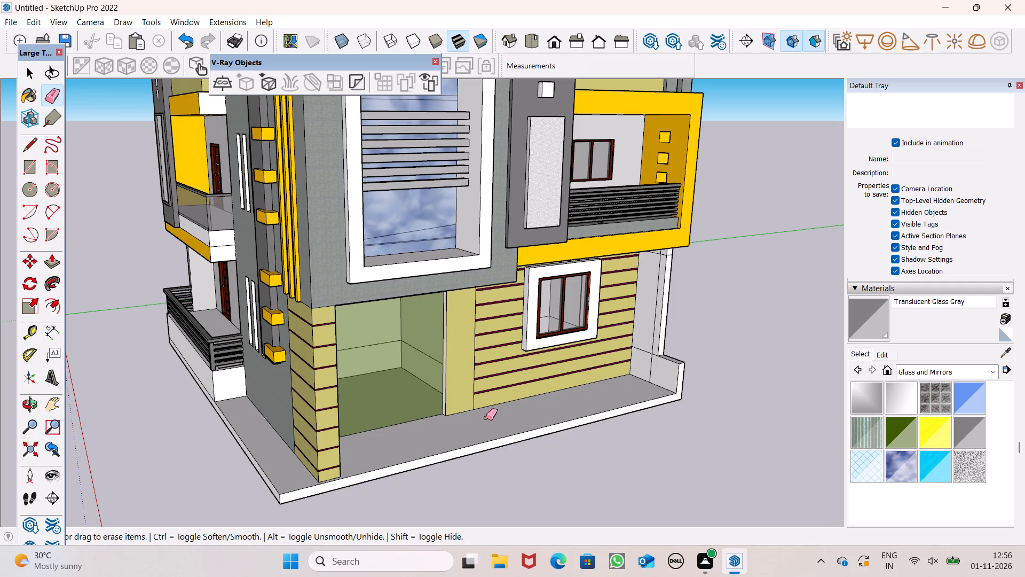
Erase the leftover vertical and horizontal edges on the inner face of the side wall at the porch's far end.
scroll(626, 409, up, 7)
drag(658, 349, 656, 342)
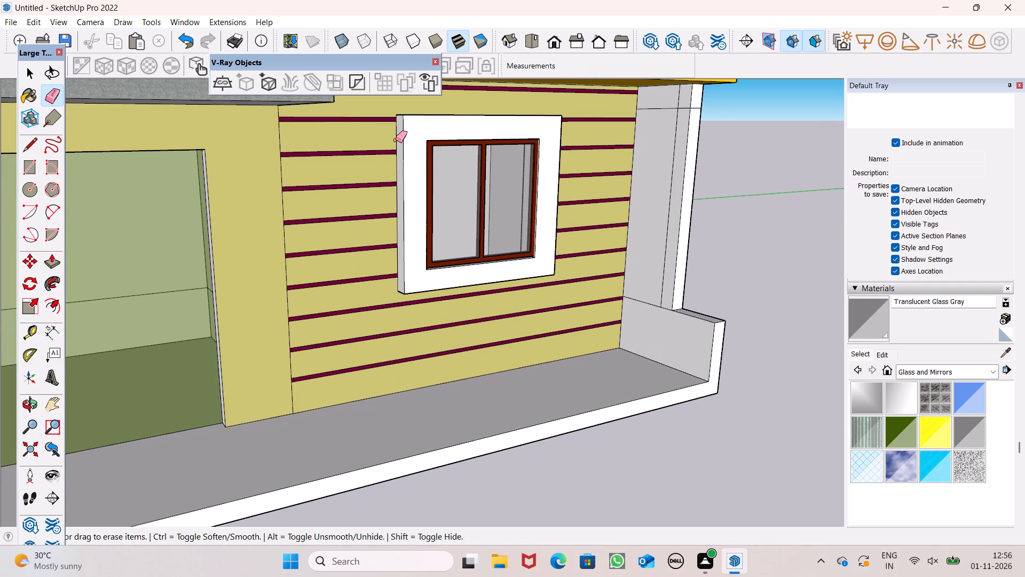
scroll(613, 247, down, 2)
middle_drag(613, 286, 625, 293)
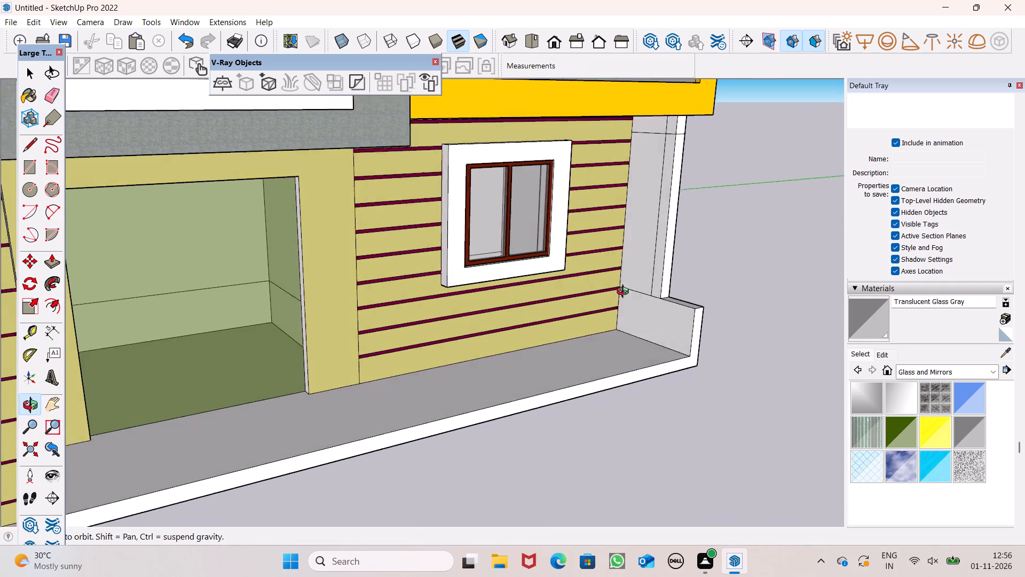
middle_drag(625, 293, 642, 280)
scroll(633, 199, up, 4)
drag(677, 97, 669, 115)
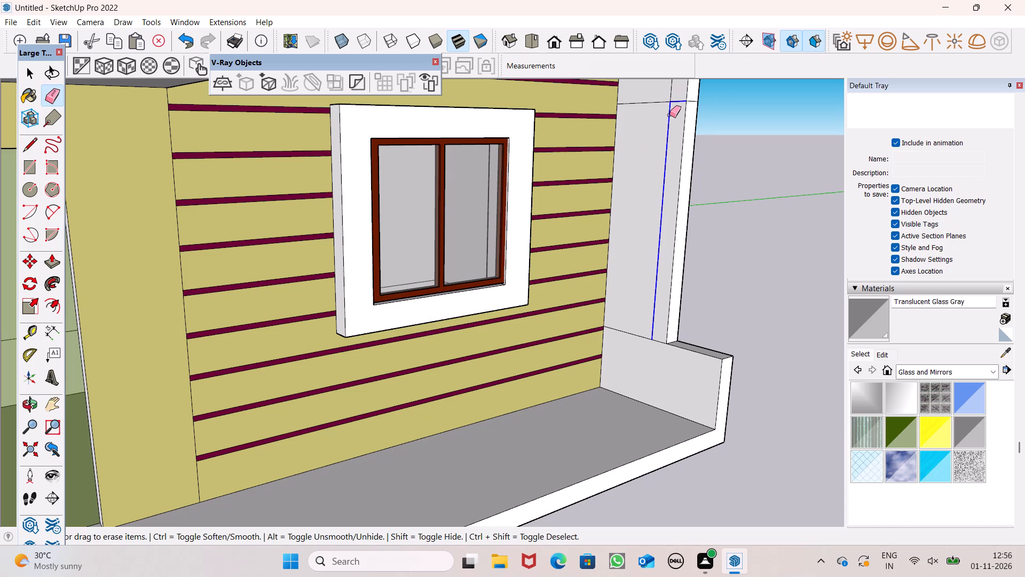
drag(669, 115, 671, 95)
drag(657, 272, 641, 357)
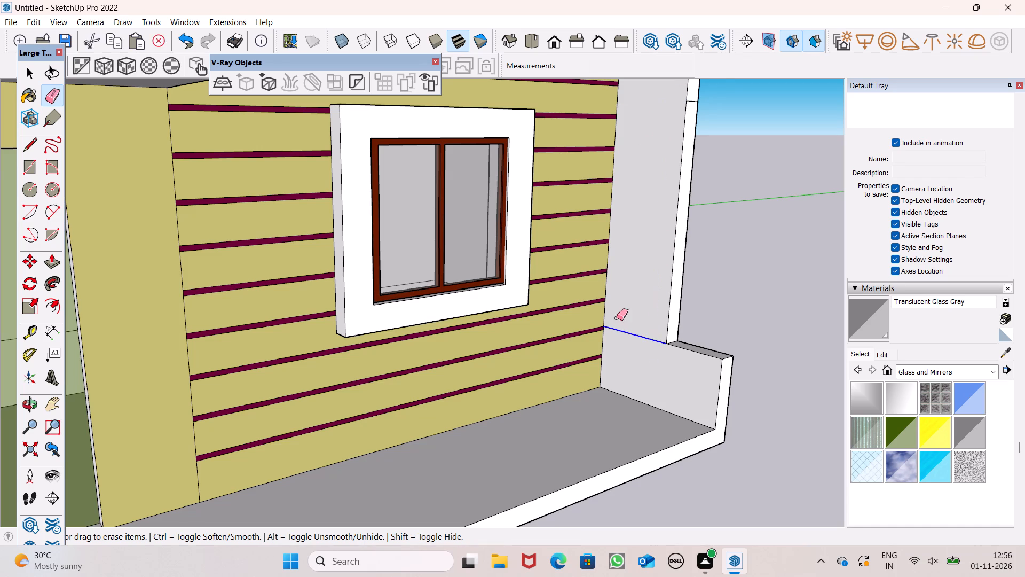
Erase the short edge crossing the front face of the porch's side wall near its top.
scroll(605, 306, down, 3)
middle_drag(634, 323, 522, 300)
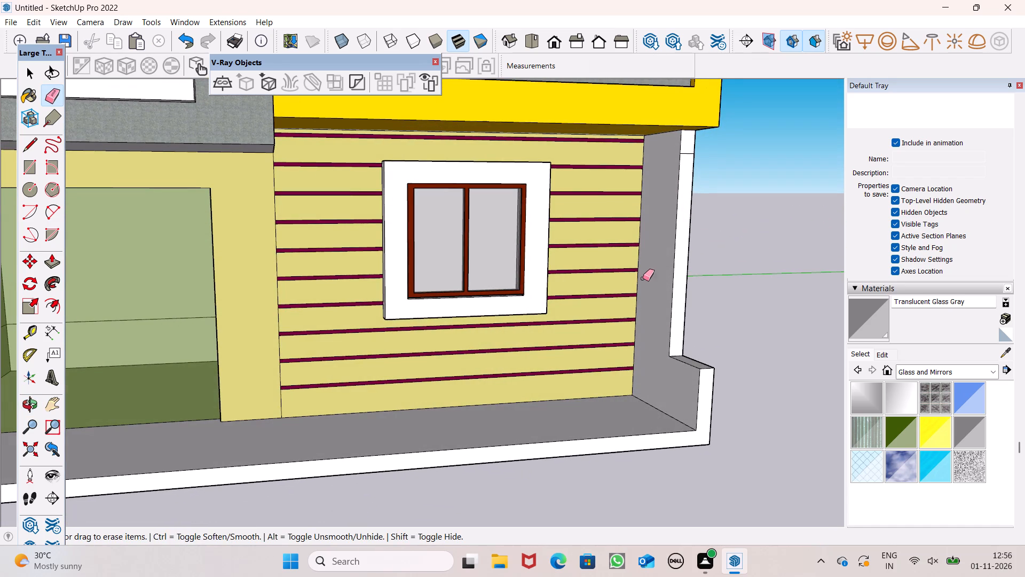
scroll(711, 202, up, 4)
drag(676, 130, 676, 134)
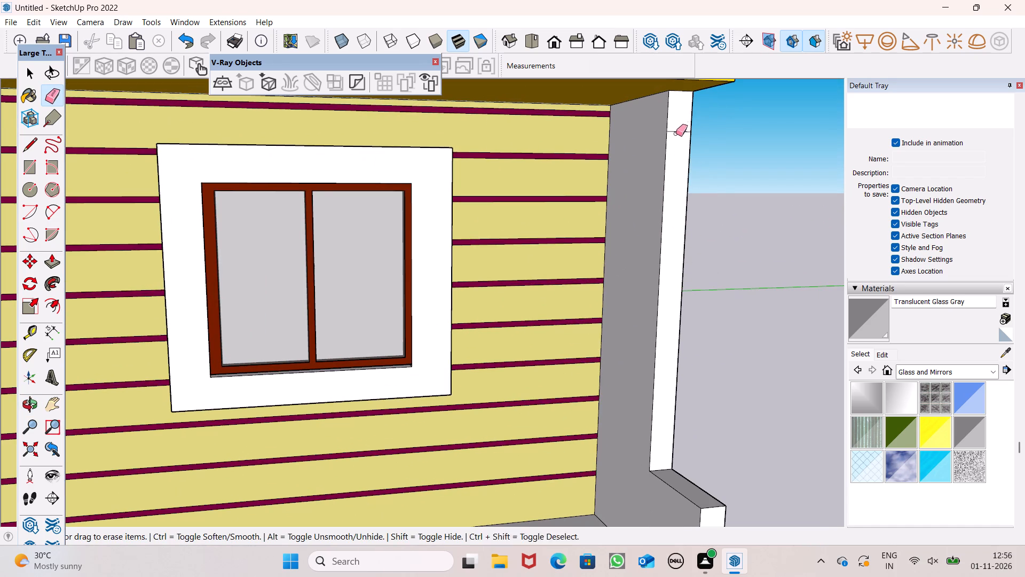
drag(676, 134, 675, 135)
scroll(669, 232, down, 5)
scroll(624, 265, down, 3)
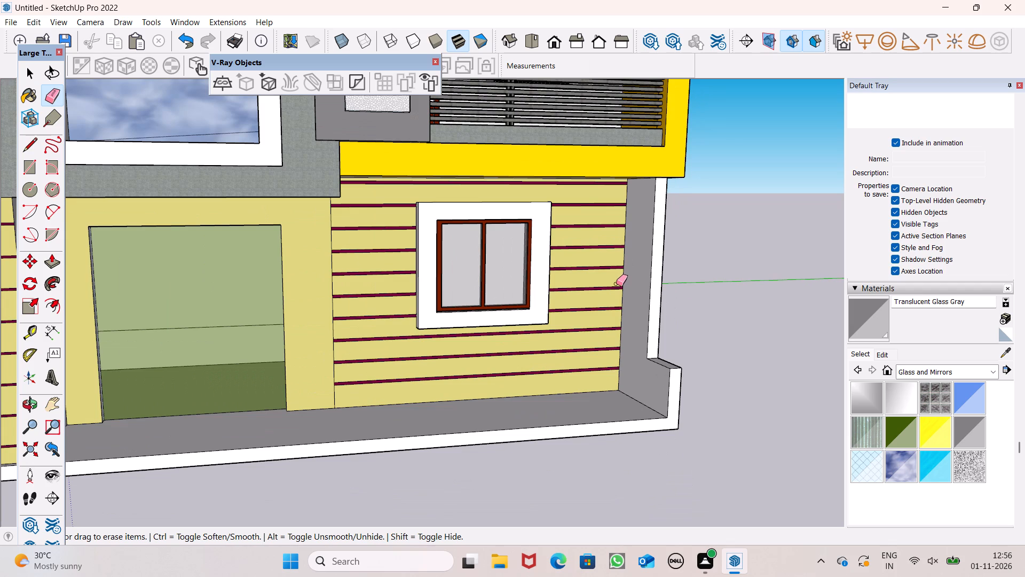
scroll(563, 268, down, 6)
key(space)
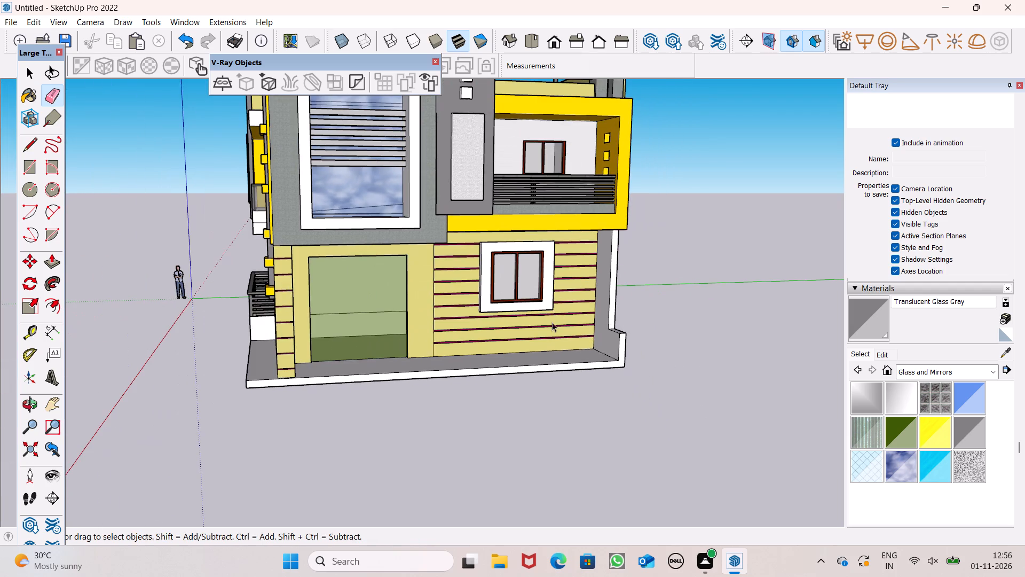
Place a guide line on the porch slab parallel to its front edge, about 6" inward.
scroll(552, 322, down, 4)
middle_drag(511, 367, 570, 473)
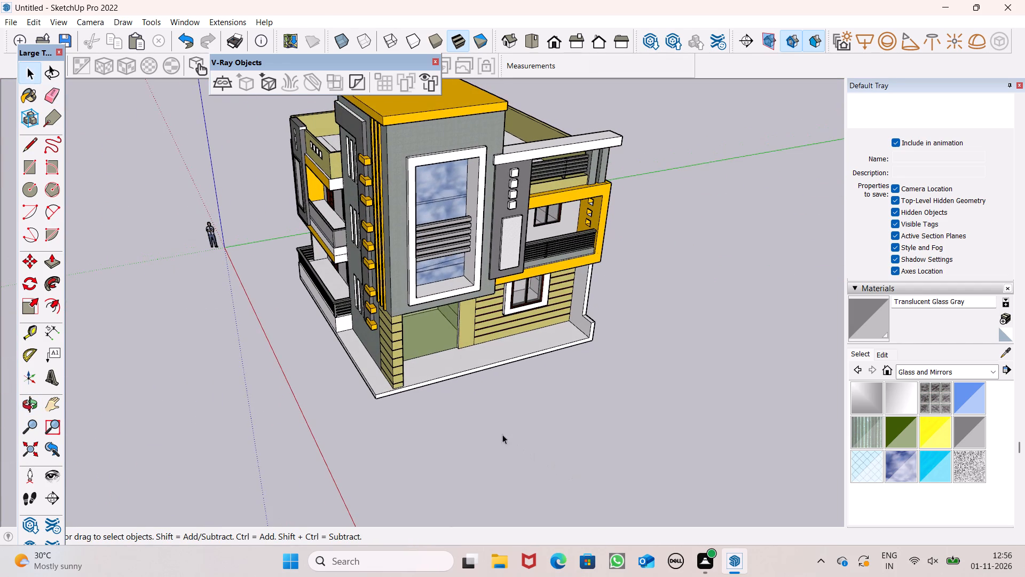
click(34, 333)
middle_drag(572, 400, 523, 447)
scroll(484, 389, up, 8)
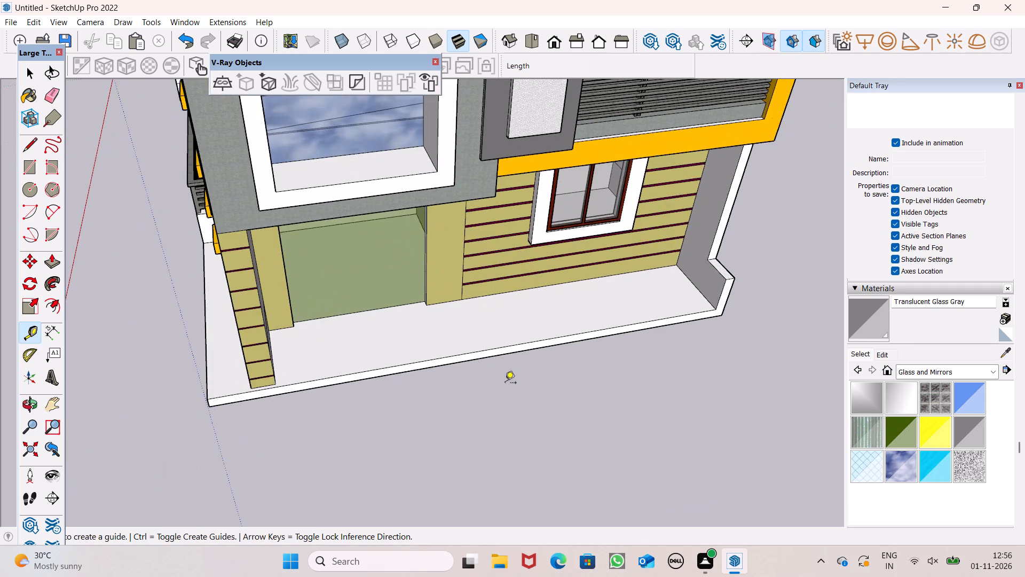
middle_drag(504, 387, 423, 415)
scroll(541, 396, up, 4)
drag(521, 353, 515, 348)
scroll(506, 345, down, 7)
key(space)
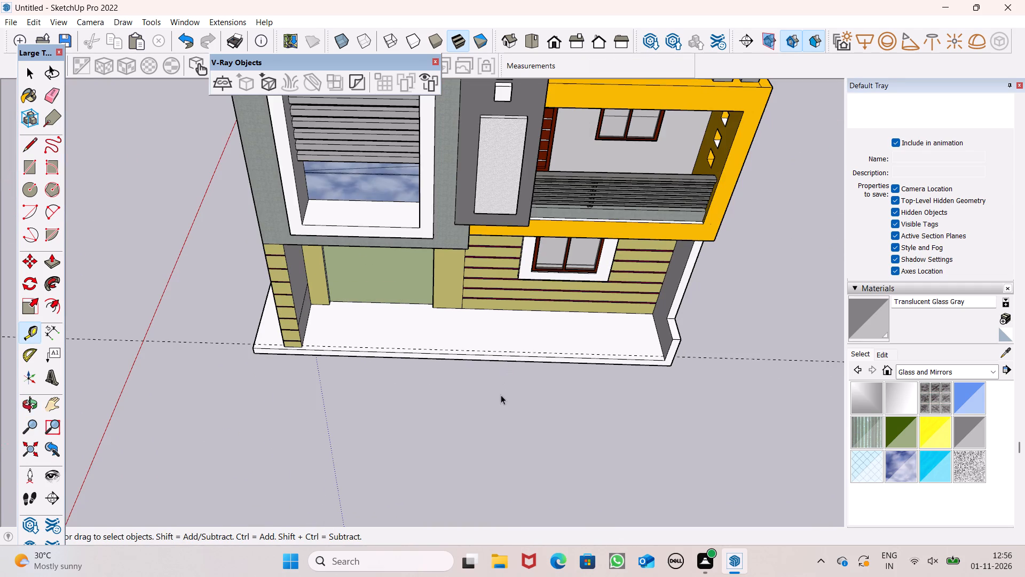
Draw a strip outline on the porch slab: about 6" in from the front edge, and about 16' 11" along the guide to the side wall.
click(30, 153)
scroll(303, 401, down, 1)
middle_drag(409, 451, 404, 472)
scroll(500, 420, up, 6)
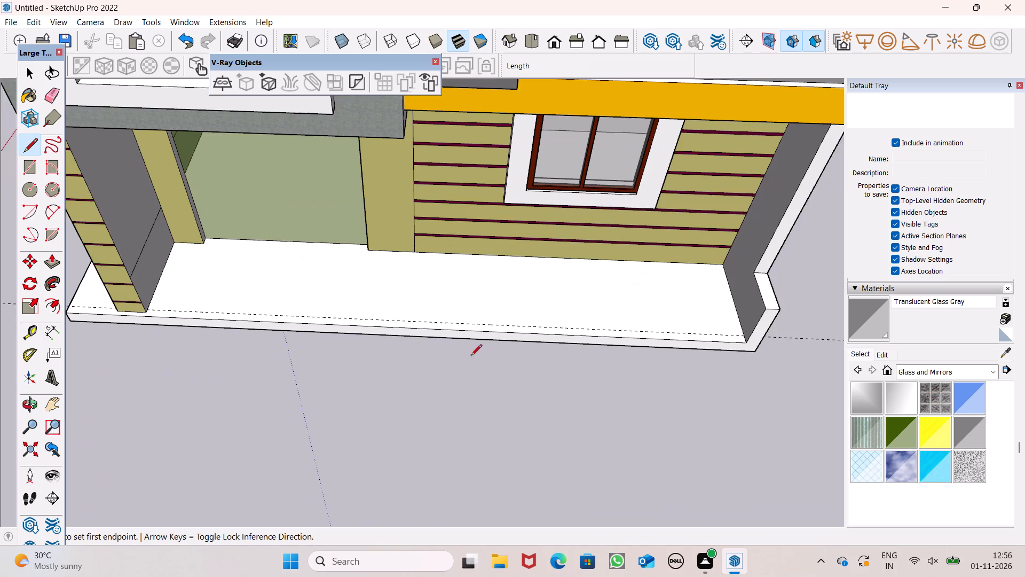
scroll(471, 356, up, 1)
click(443, 329)
click(443, 319)
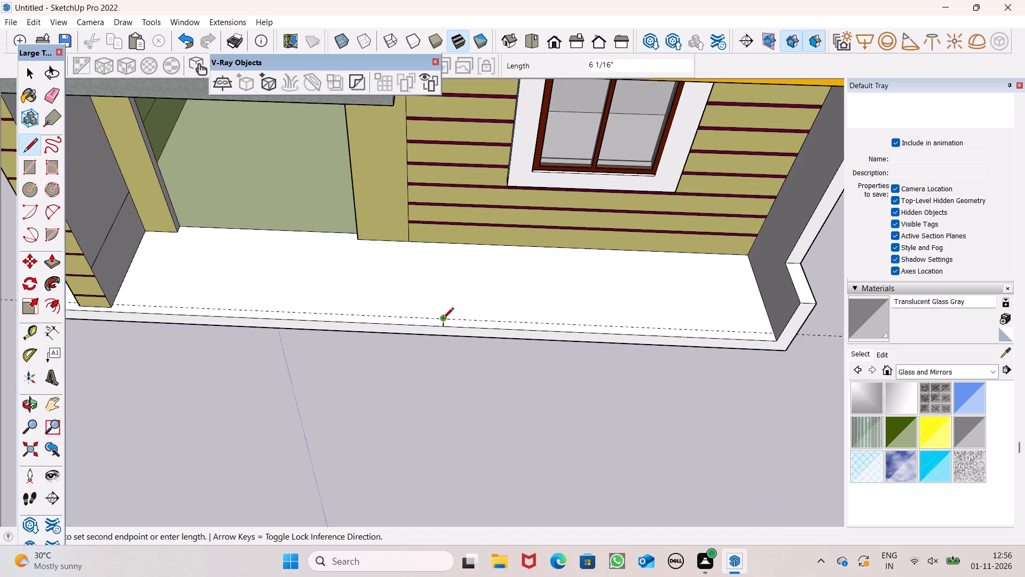
drag(443, 318, 453, 319)
click(778, 330)
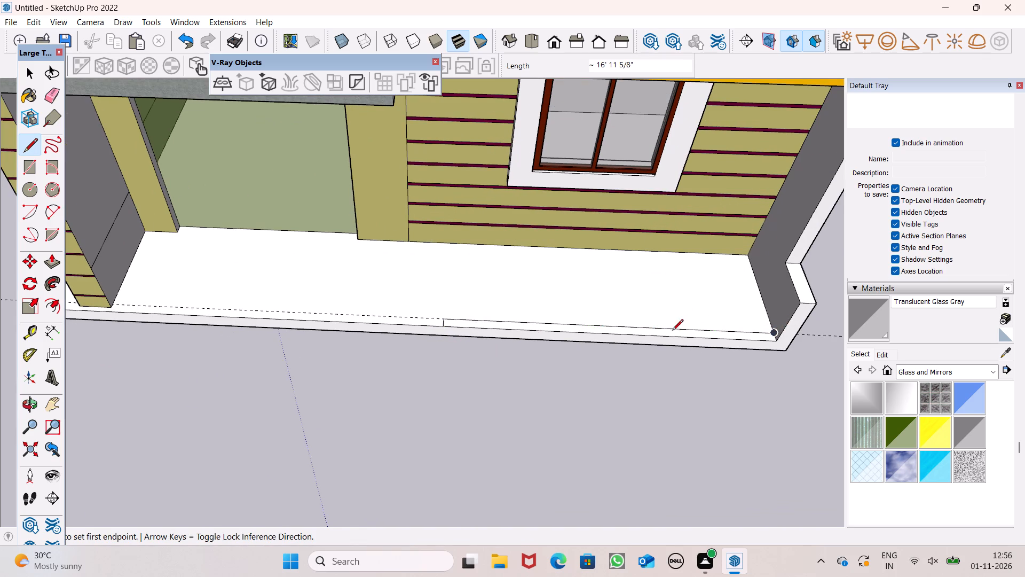
scroll(671, 337, down, 6)
key(space)
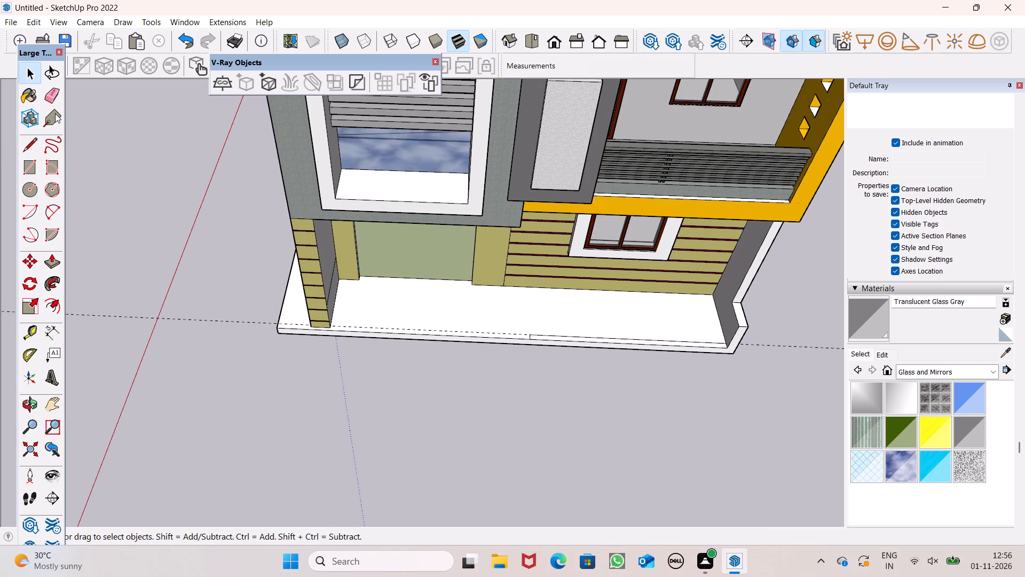
Erase the dashed guide line along the porch's front edge.
drag(56, 92, 60, 92)
drag(146, 325, 145, 307)
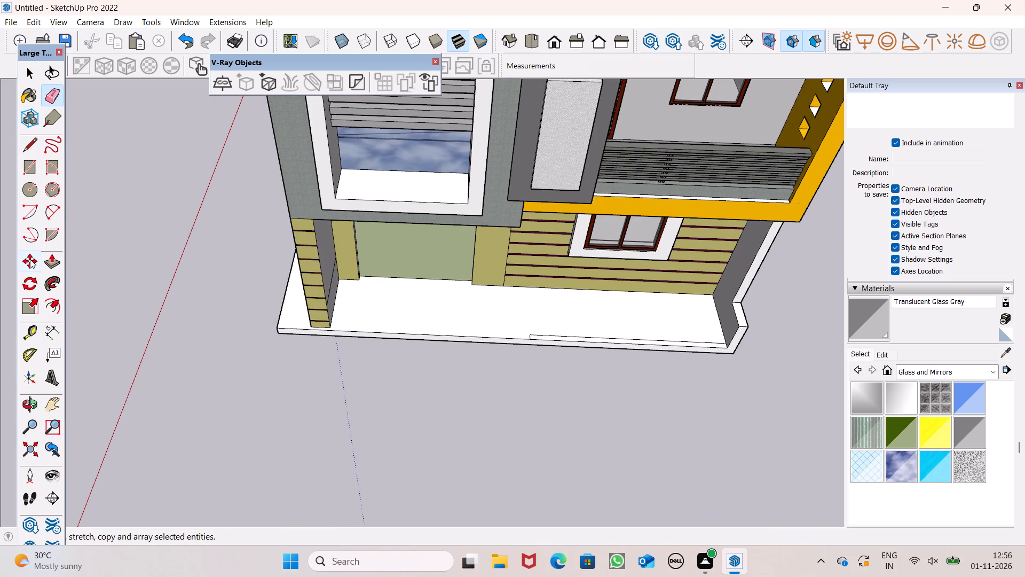
Push/Pull the narrow strip at the porch's front edge up 5' to form a boundary wall.
click(51, 261)
scroll(664, 407, down, 2)
scroll(698, 371, up, 6)
scroll(735, 348, up, 3)
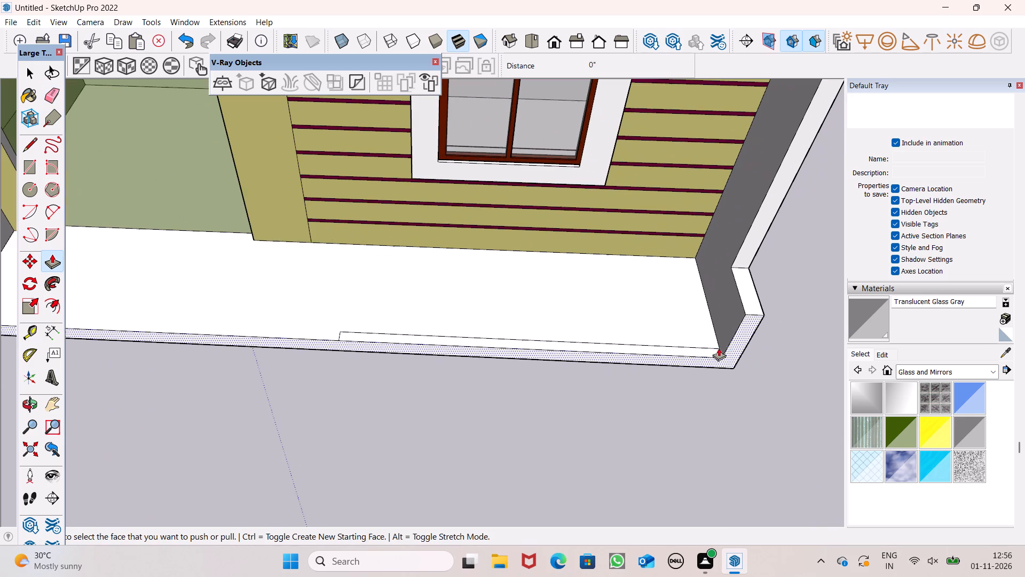
drag(698, 352, 692, 289)
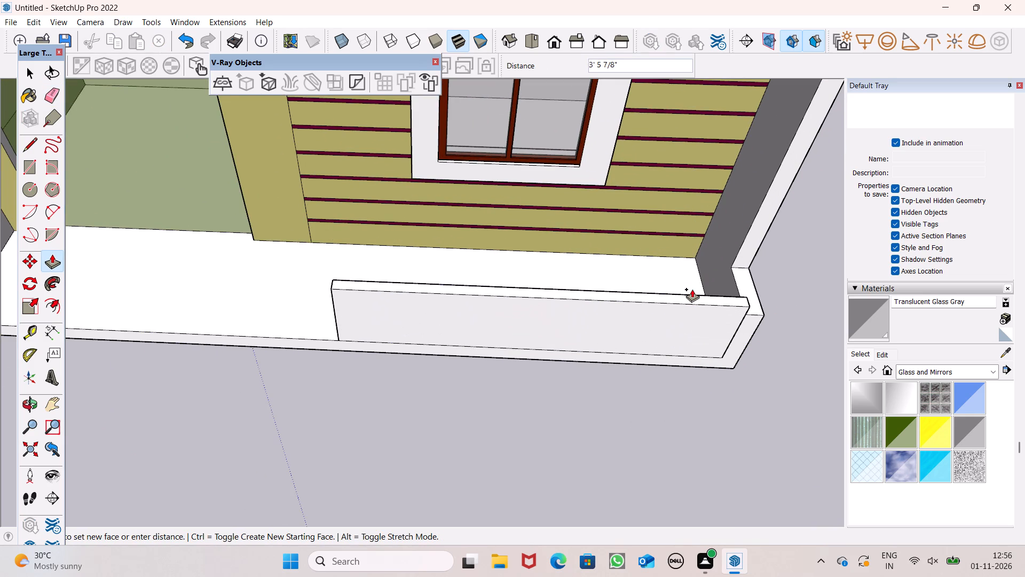
drag(692, 289, 691, 288)
key(5)
key(apostrophe)
key(Return)
Push/Pull the top of the low side wall up level with the top of the adjoining front boundary wall.
scroll(691, 288, down, 2)
middle_drag(778, 361, 714, 308)
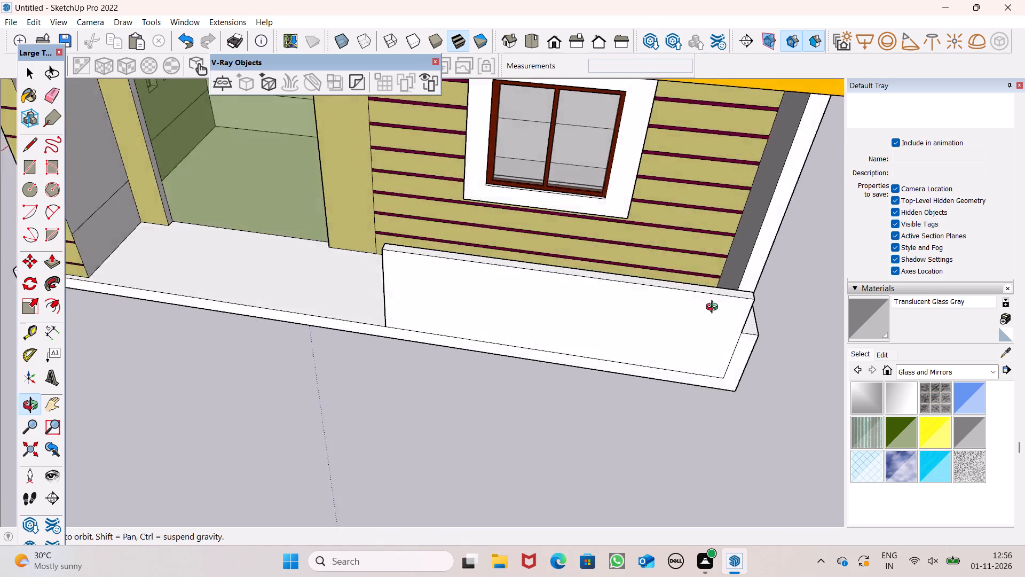
middle_drag(714, 308, 569, 306)
scroll(664, 472, up, 4)
drag(696, 427, 674, 381)
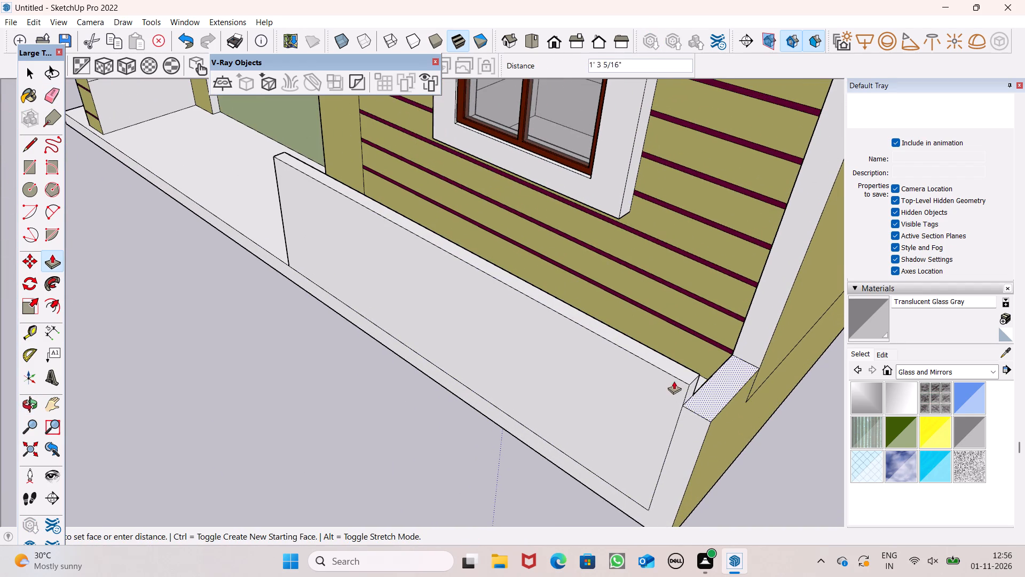
drag(674, 381, 674, 378)
scroll(641, 401, down, 5)
middle_drag(566, 453, 813, 369)
scroll(680, 381, down, 2)
key(space)
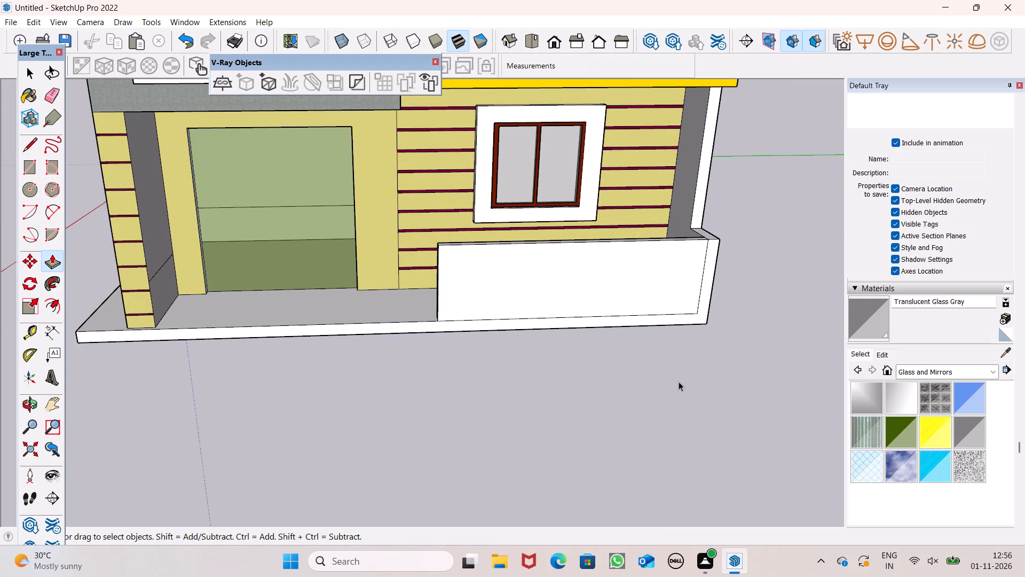
Draw a rectangle about 8' 2" by 3' 5" on the front face of the porch boundary wall.
scroll(688, 339, up, 2)
scroll(606, 335, down, 1)
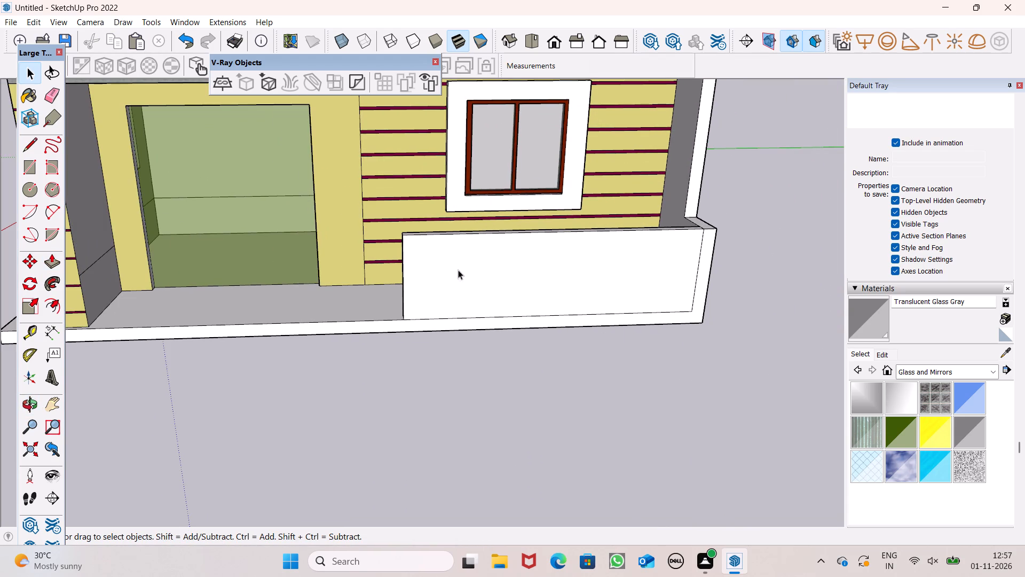
click(24, 162)
middle_drag(554, 245, 510, 255)
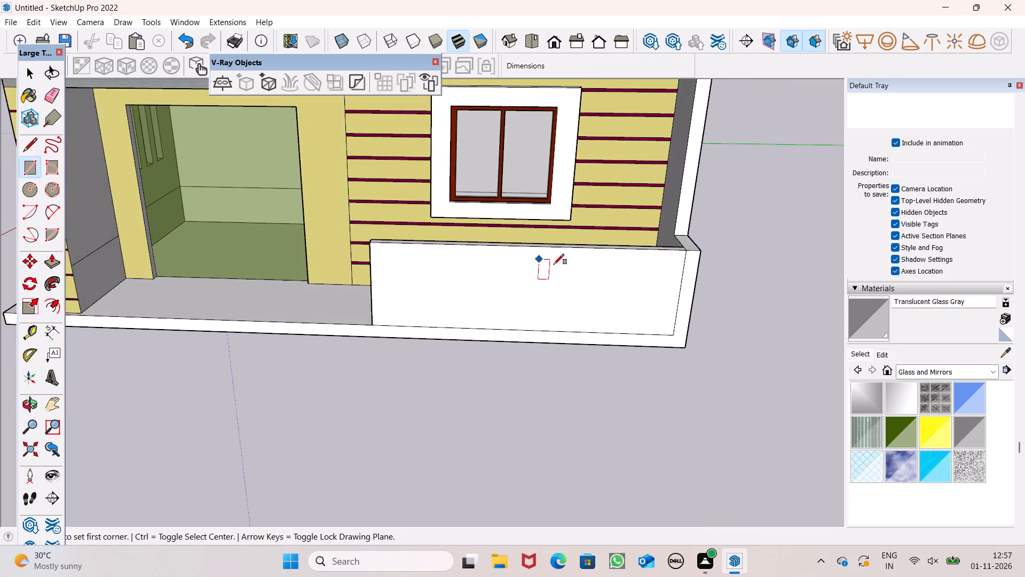
scroll(557, 267, up, 4)
click(427, 252)
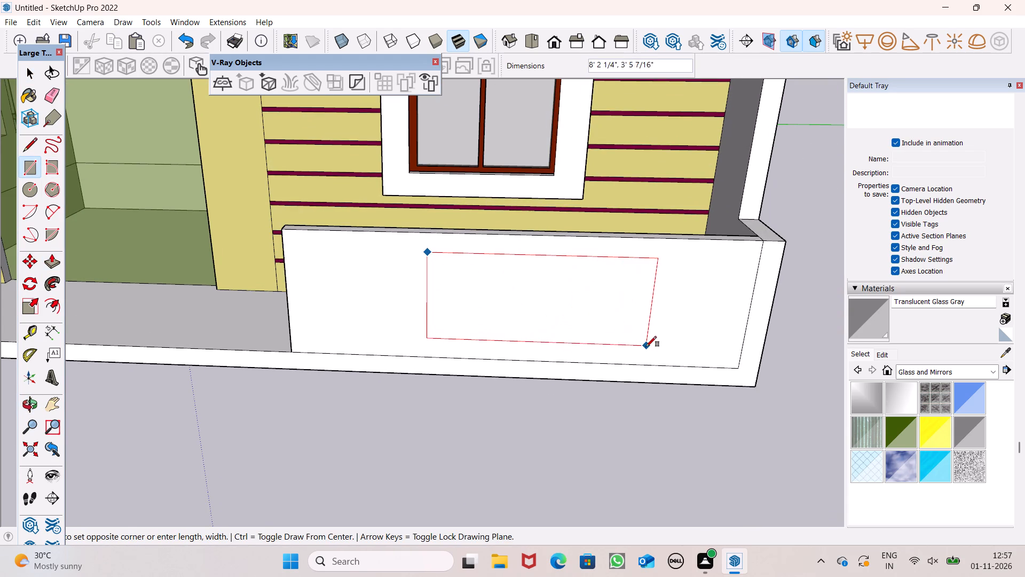
click(646, 347)
key(space)
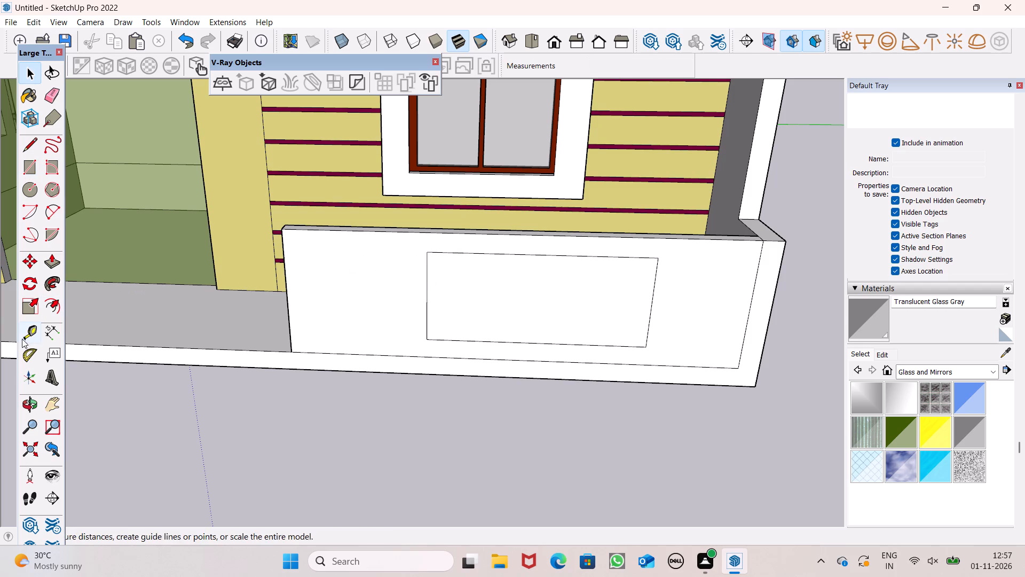
Offset the rectangle on the boundary wall inward by about 5 5/8" to form a frame outline.
click(46, 311)
click(530, 268)
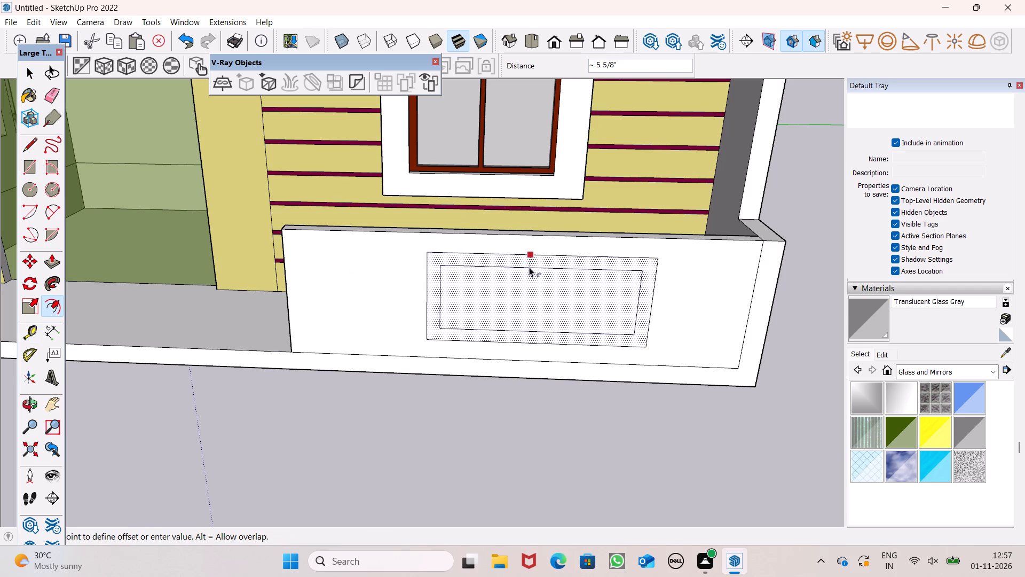
key(space)
drag(495, 432, 479, 416)
click(52, 260)
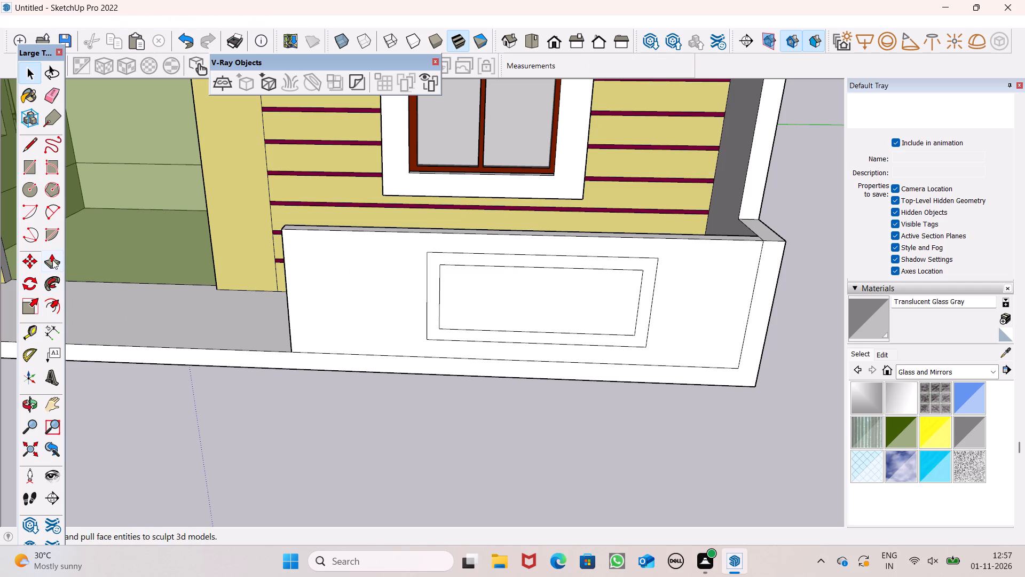
key(space)
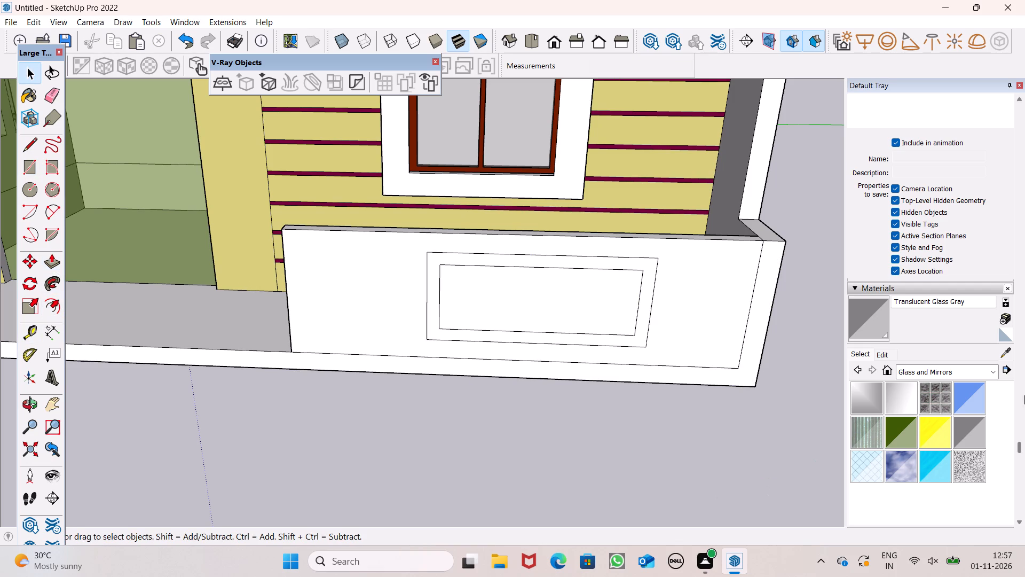
Paint the frame border on the front face of the porch boundary wall with Color D05 yellow.
click(947, 373)
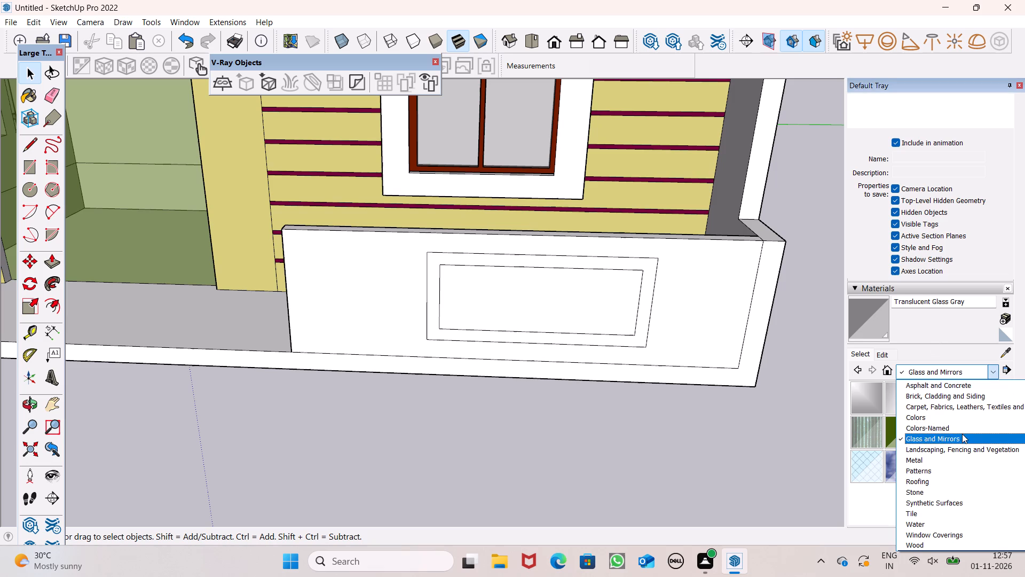
click(953, 416)
scroll(959, 433, down, 2)
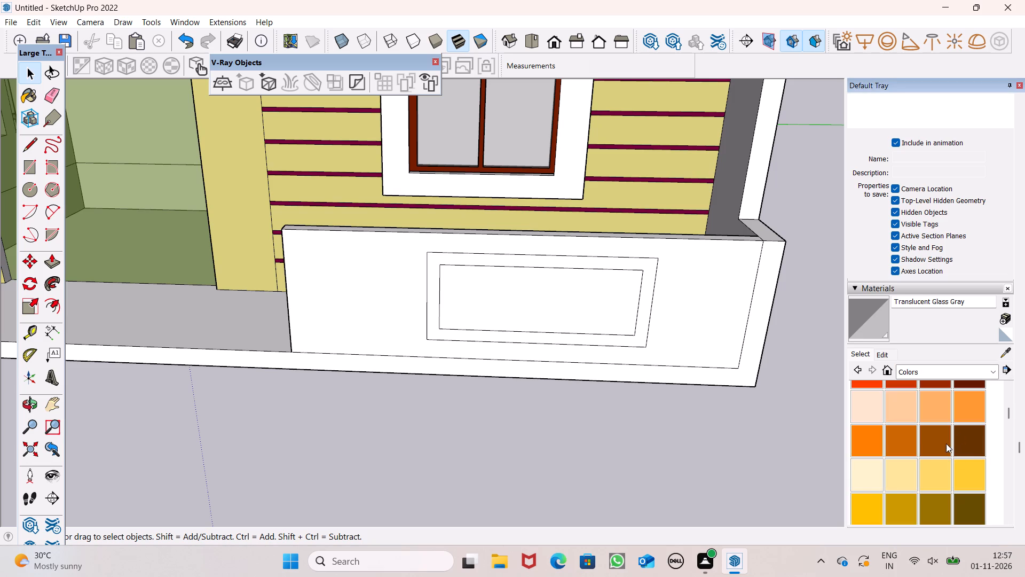
drag(872, 521, 870, 513)
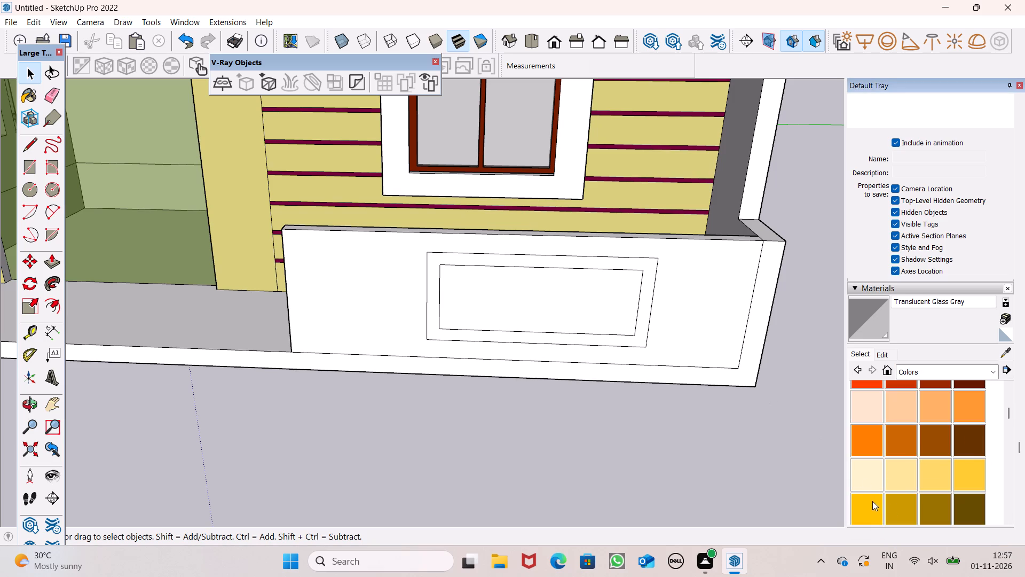
click(872, 501)
scroll(599, 288, up, 2)
click(608, 264)
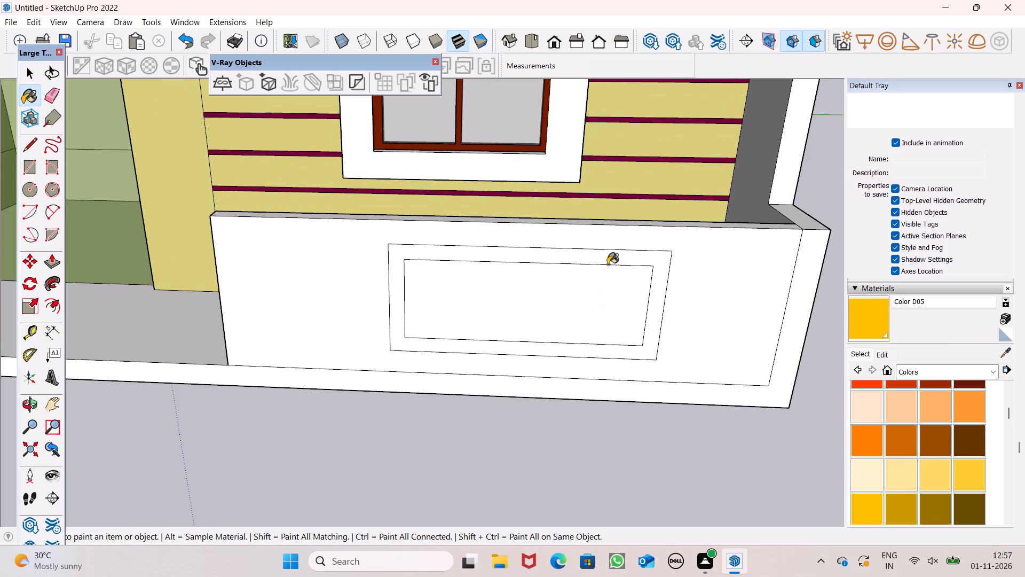
click(611, 261)
key(space)
scroll(612, 273, down, 4)
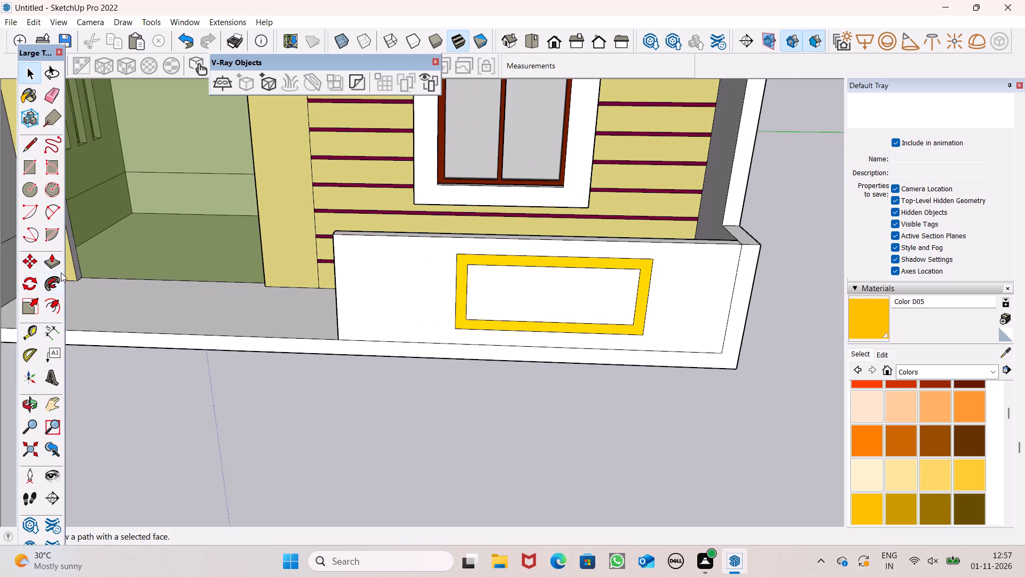
Push/Pull the yellow frame border outward from the porch boundary wall so it stands proud of the face.
click(51, 262)
scroll(554, 423, down, 1)
middle_drag(652, 338, 625, 372)
scroll(622, 358, up, 5)
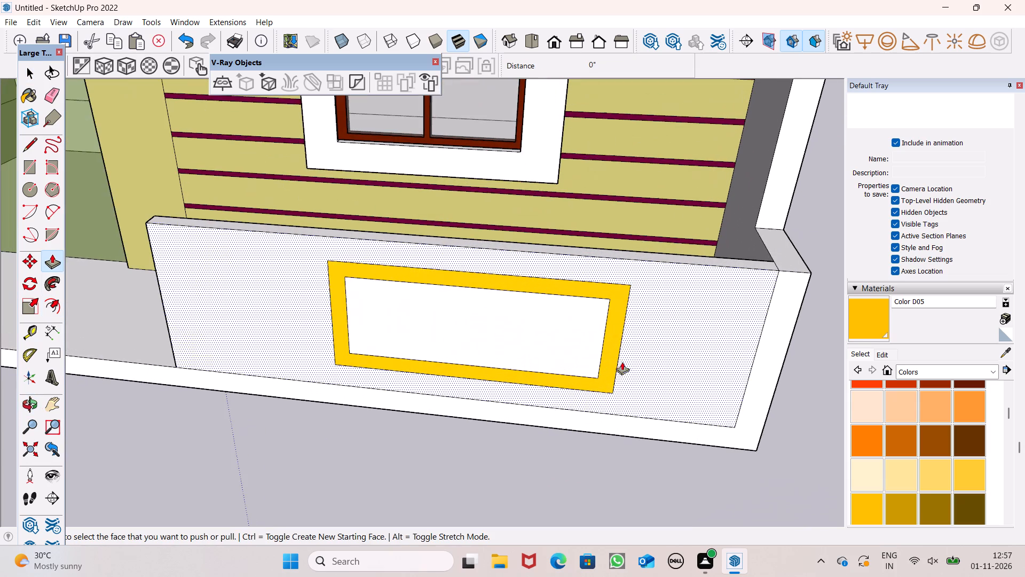
drag(603, 372, 601, 381)
key(space)
scroll(560, 298, down, 6)
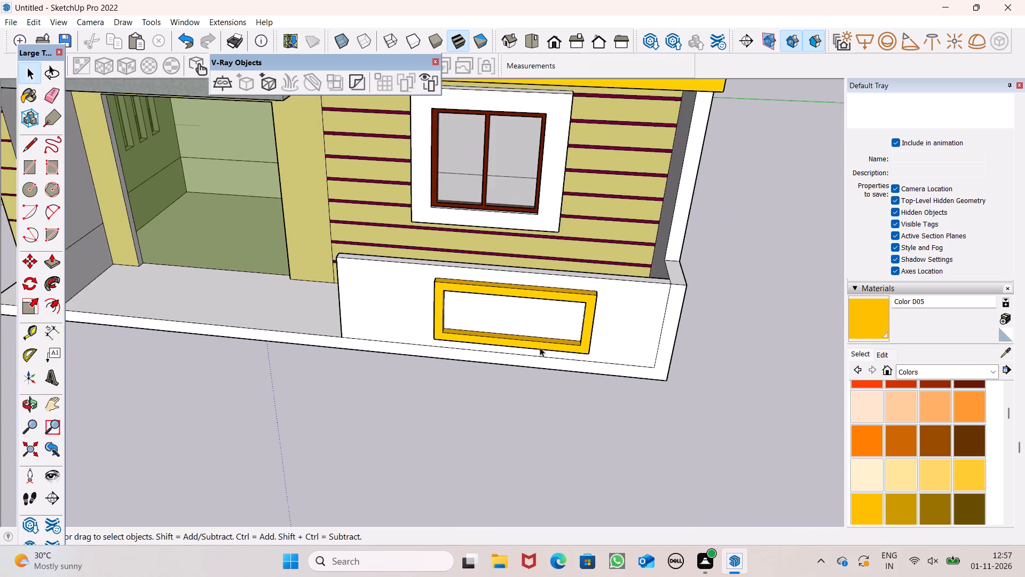
Paint the front face of the porch boundary wall around the yellow frame with Color M04 grey.
scroll(540, 347, down, 1)
middle_drag(546, 477, 546, 453)
middle_drag(558, 424, 643, 344)
click(616, 349)
scroll(589, 361, down, 2)
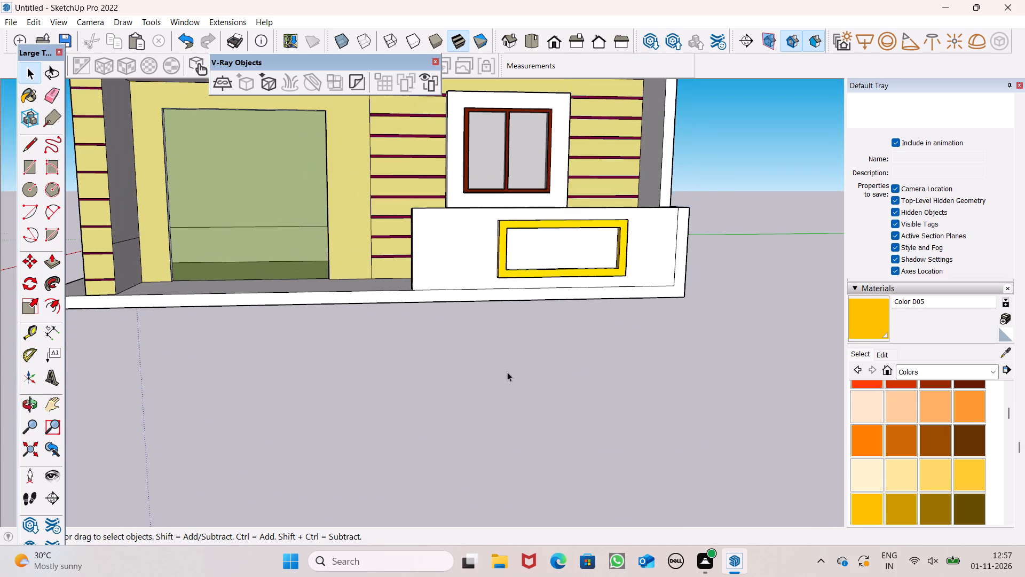
middle_drag(507, 372, 472, 402)
scroll(934, 439, down, 8)
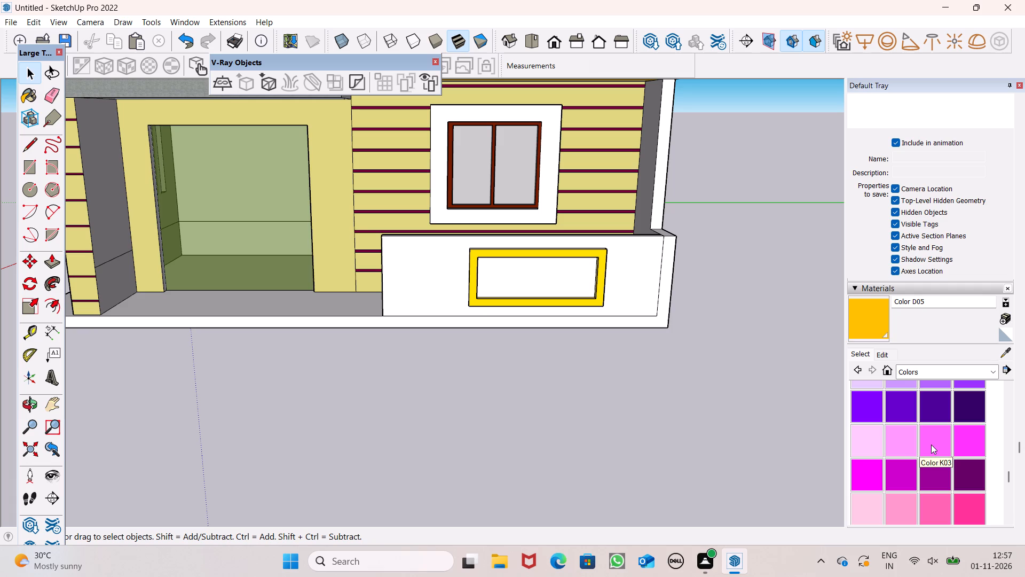
scroll(931, 451, down, 4)
scroll(886, 409, up, 1)
click(898, 424)
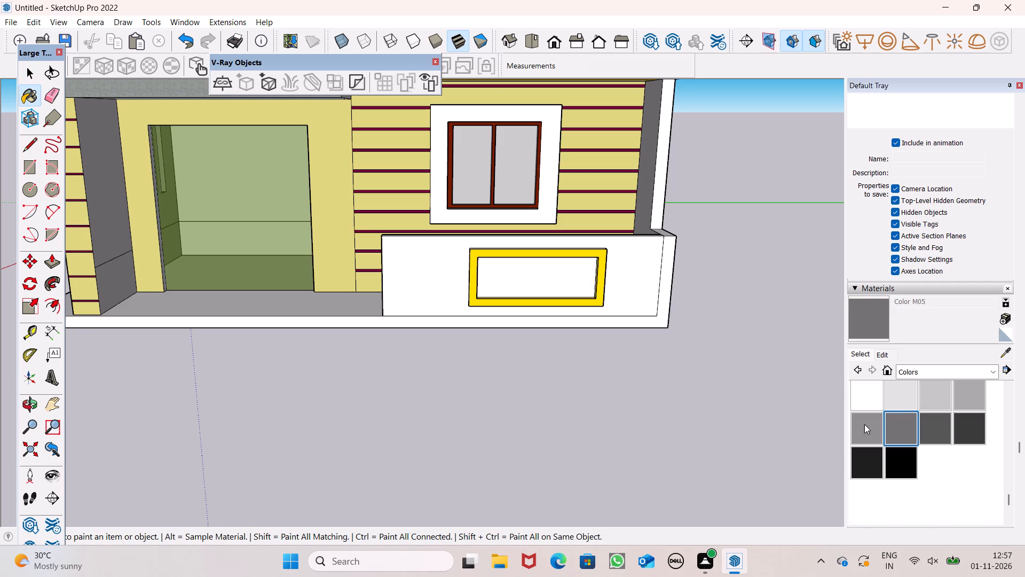
click(864, 424)
click(635, 271)
middle_drag(677, 304, 821, 303)
key(space)
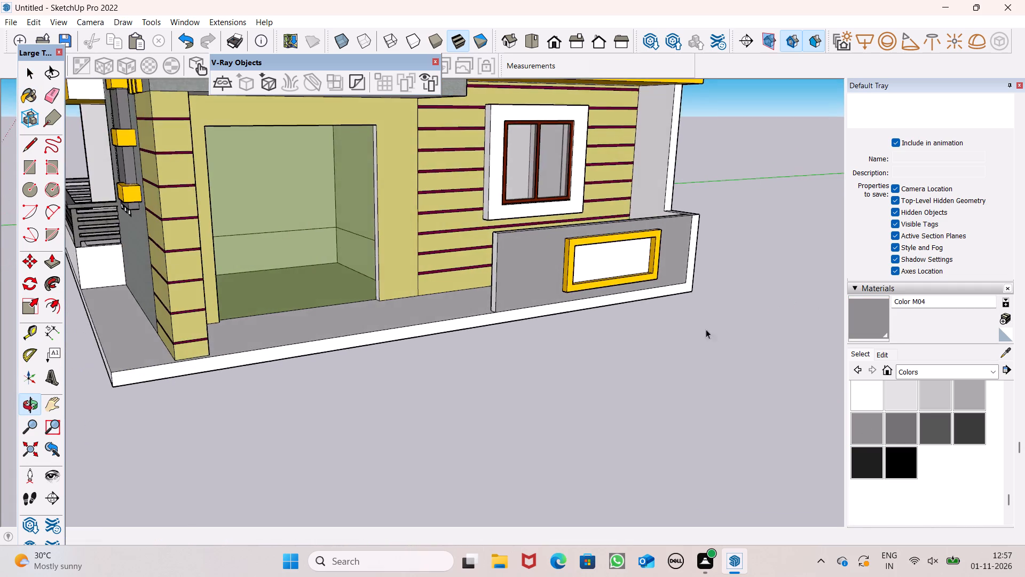
Paint the white end face of the upper yellow band above the glass-railed balcony with Color D05.
scroll(625, 336, down, 4)
middle_drag(474, 354, 588, 386)
scroll(559, 317, down, 7)
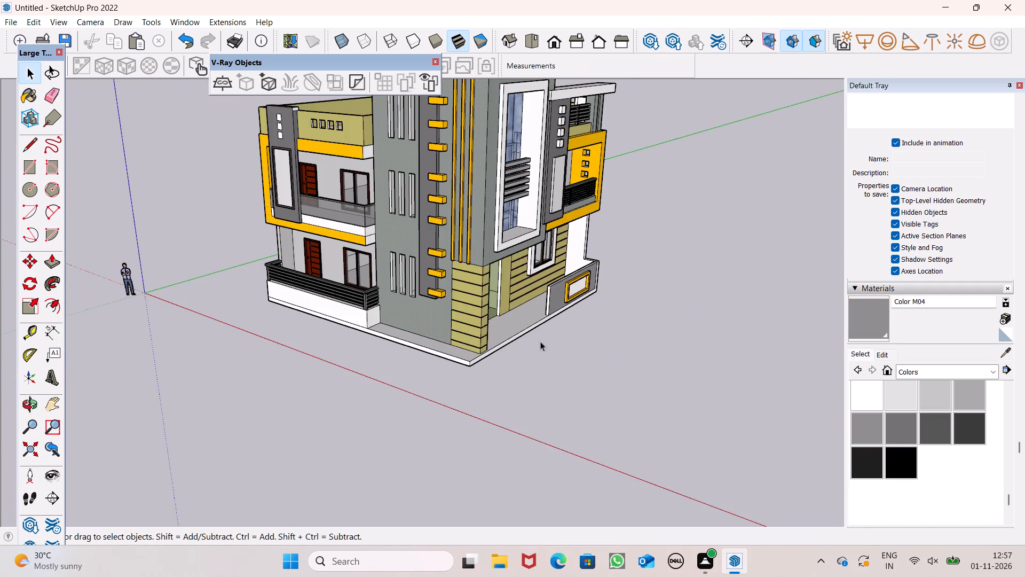
scroll(541, 341, down, 3)
middle_drag(562, 327, 559, 278)
scroll(537, 215, up, 2)
scroll(526, 185, down, 2)
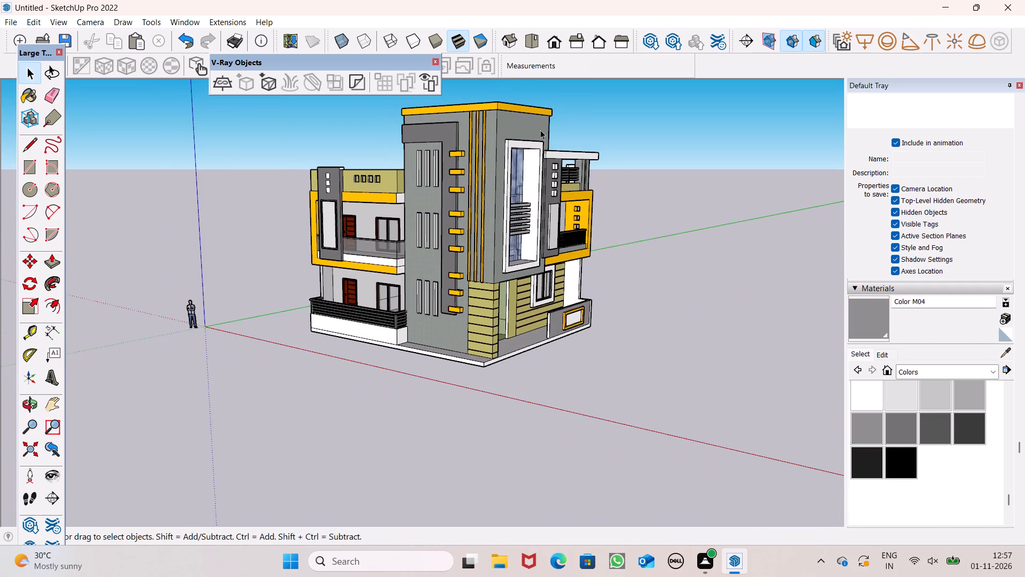
scroll(534, 104, up, 5)
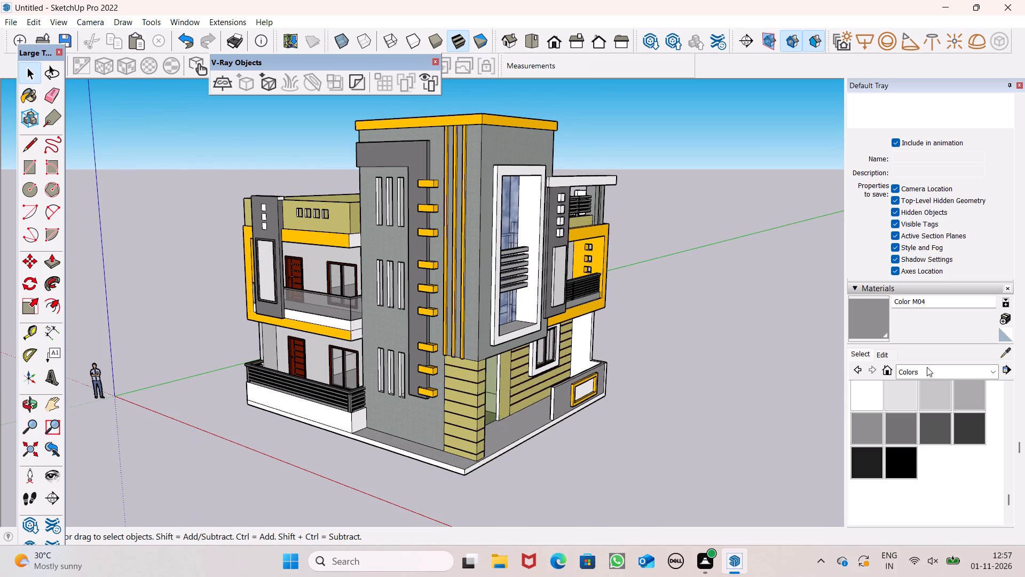
click(928, 369)
click(958, 417)
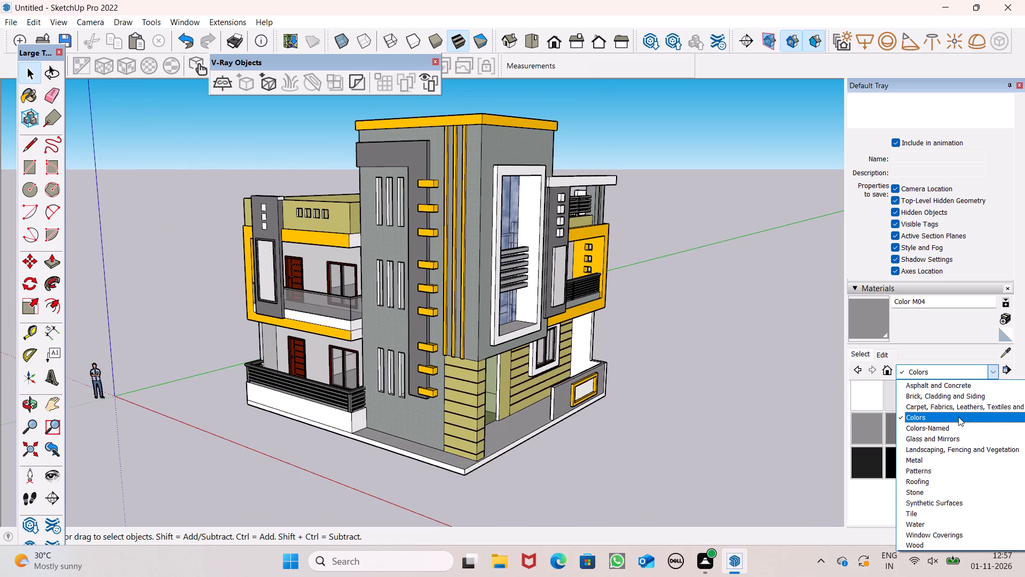
scroll(924, 431, down, 6)
scroll(903, 425, up, 3)
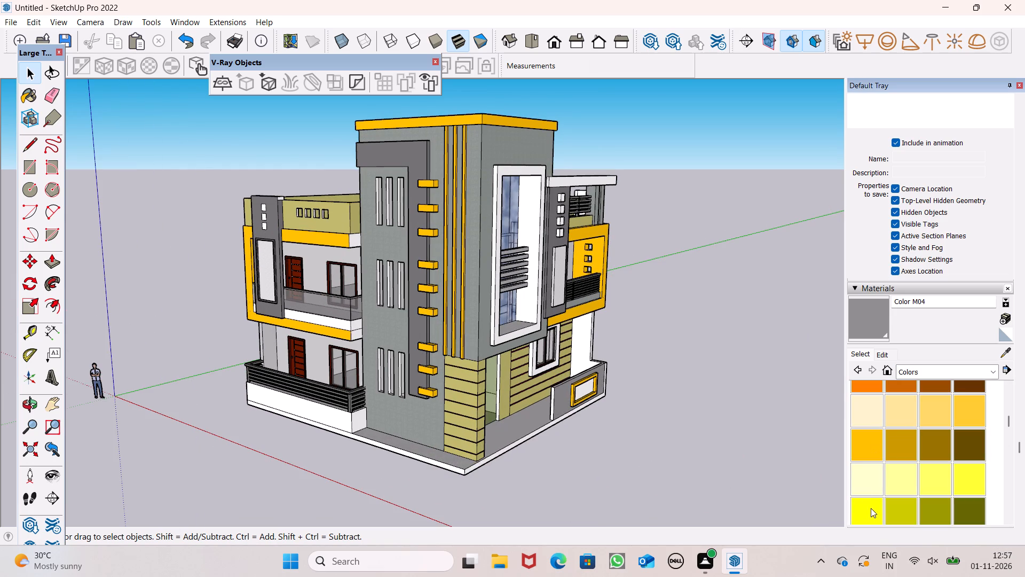
click(871, 510)
click(864, 442)
scroll(291, 246, up, 6)
click(430, 233)
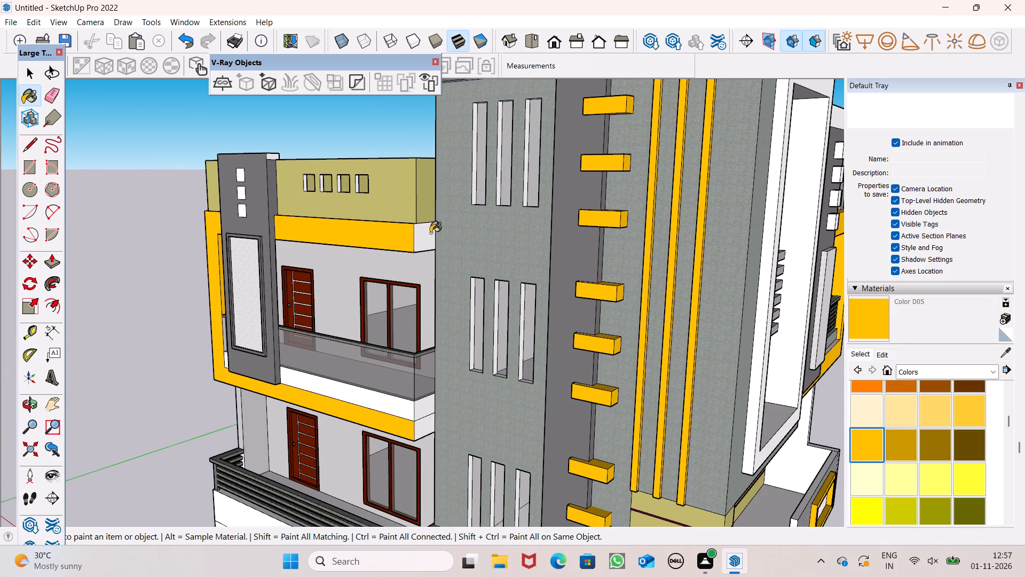
Paint the end of the lower yellow band beneath the glass-railed balcony with Color D05, undoing and redoing the fill.
scroll(438, 409, up, 5)
drag(421, 434, 413, 422)
scroll(340, 270, down, 7)
scroll(361, 336, up, 1)
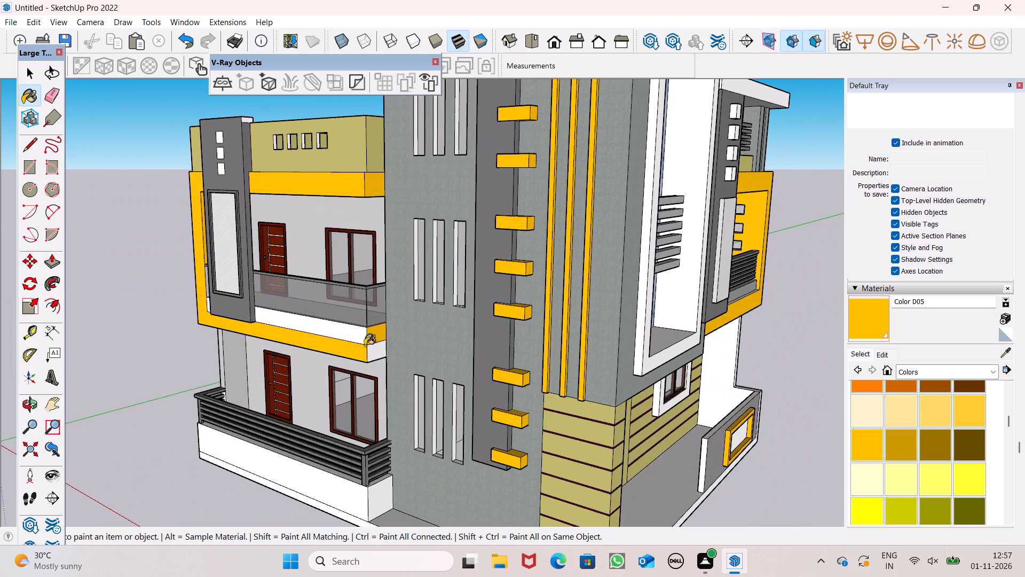
key(ctrl+z)
ctrl+scroll(373, 379, up, 5)
click(377, 333)
scroll(389, 372, down, 6)
middle_drag(410, 370, 379, 377)
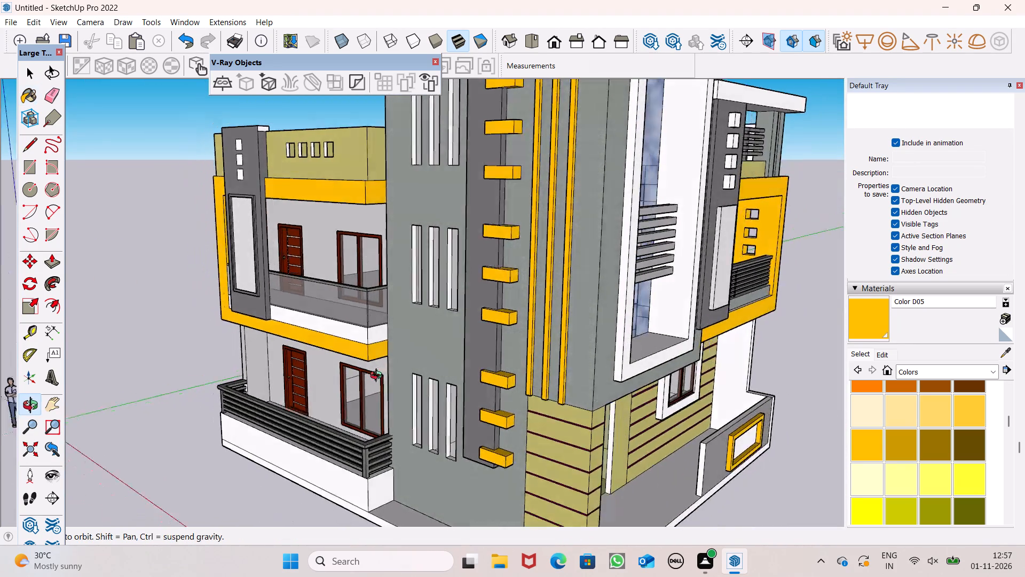
middle_drag(379, 377, 369, 375)
key(space)
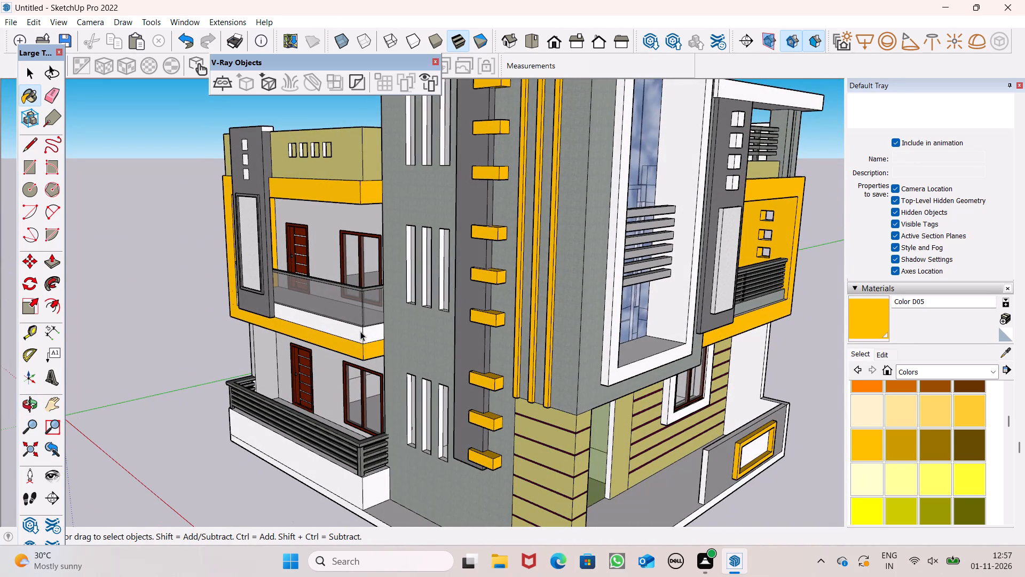
Examine the whole house exterior from the porch side and the balcony side.
scroll(371, 323, down, 4)
middle_drag(520, 370, 394, 353)
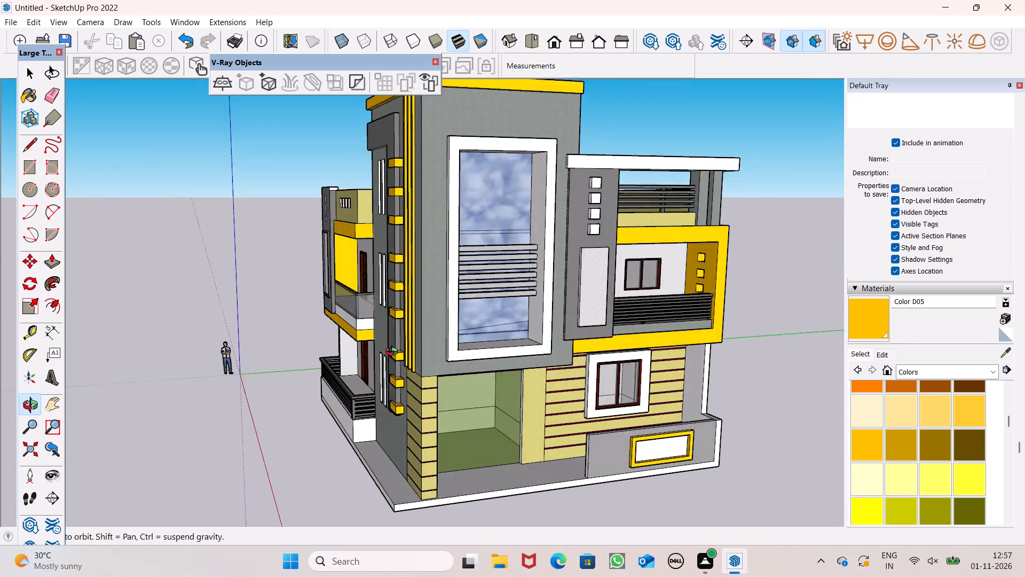
middle_drag(394, 353, 577, 348)
key(space)
scroll(588, 388, down, 1)
middle_drag(648, 458, 644, 447)
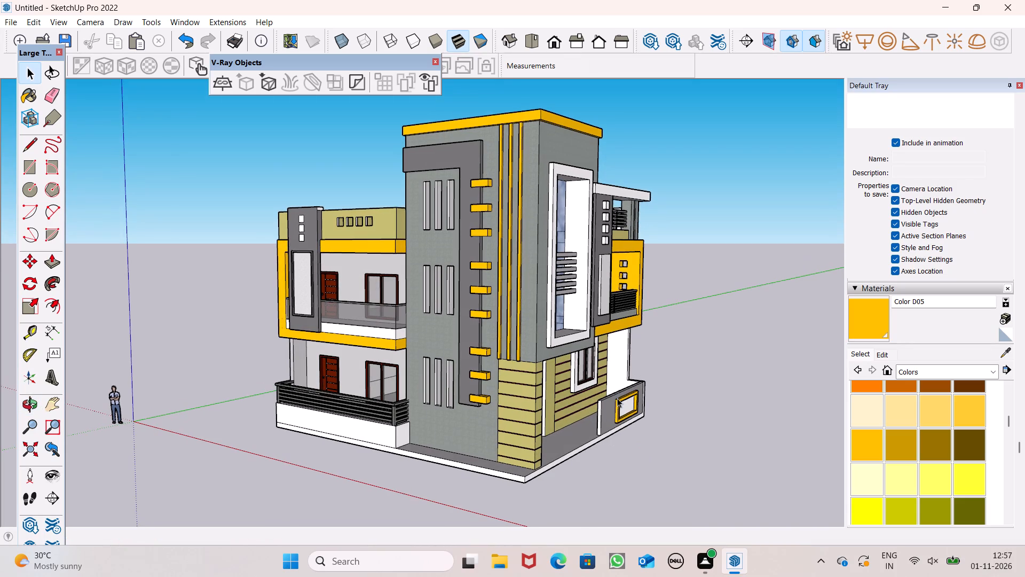
scroll(570, 407, down, 1)
scroll(564, 287, down, 4)
scroll(669, 411, up, 4)
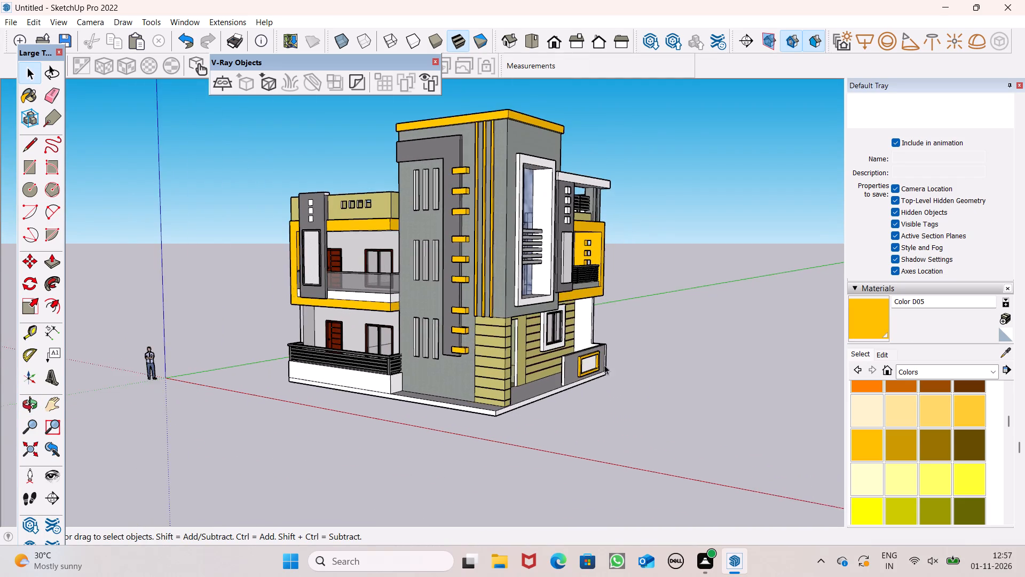
scroll(588, 393, down, 2)
scroll(516, 169, up, 3)
scroll(496, 172, down, 3)
middle_drag(590, 275, 558, 280)
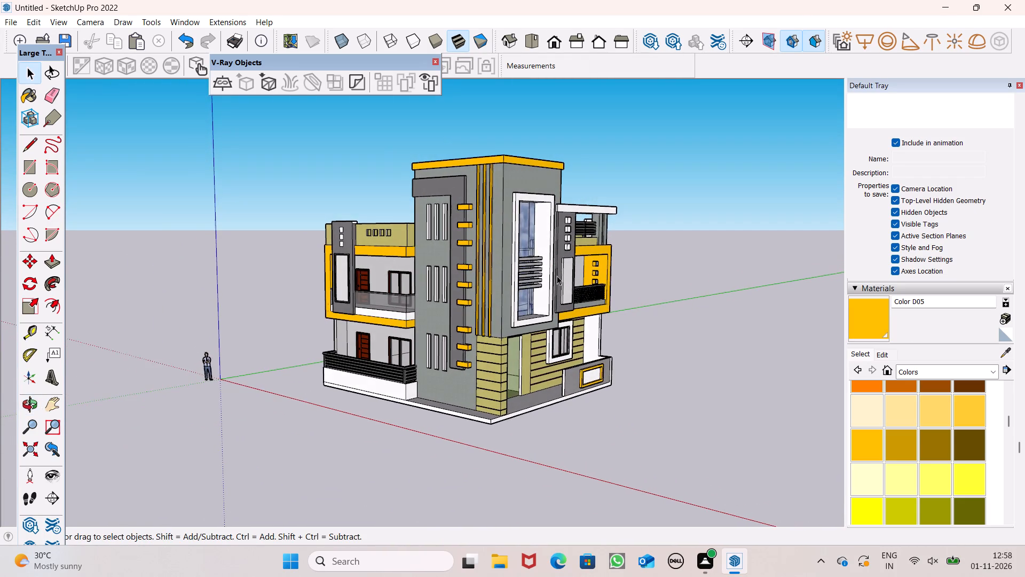
scroll(529, 163, up, 2)
scroll(529, 163, down, 2)
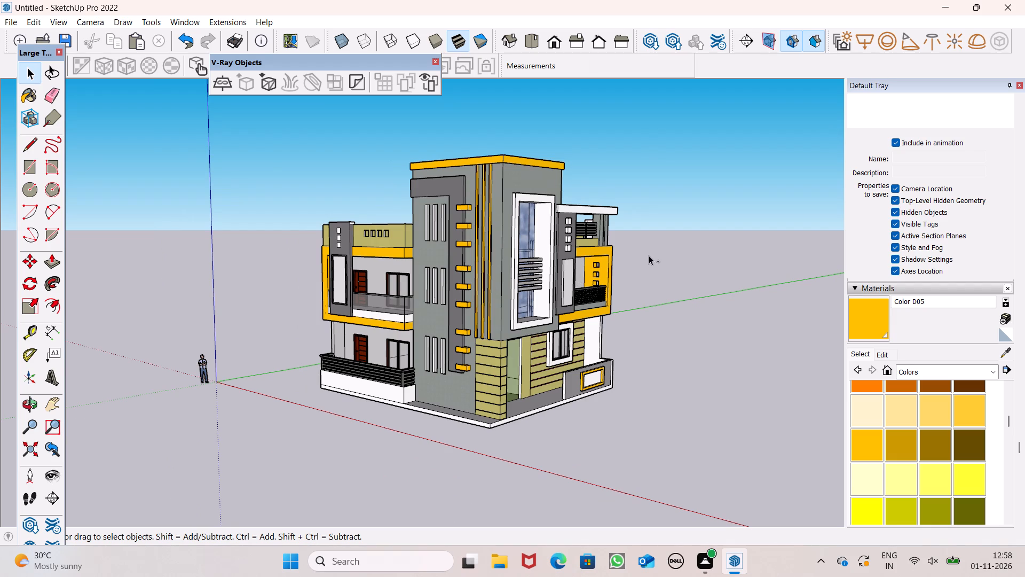
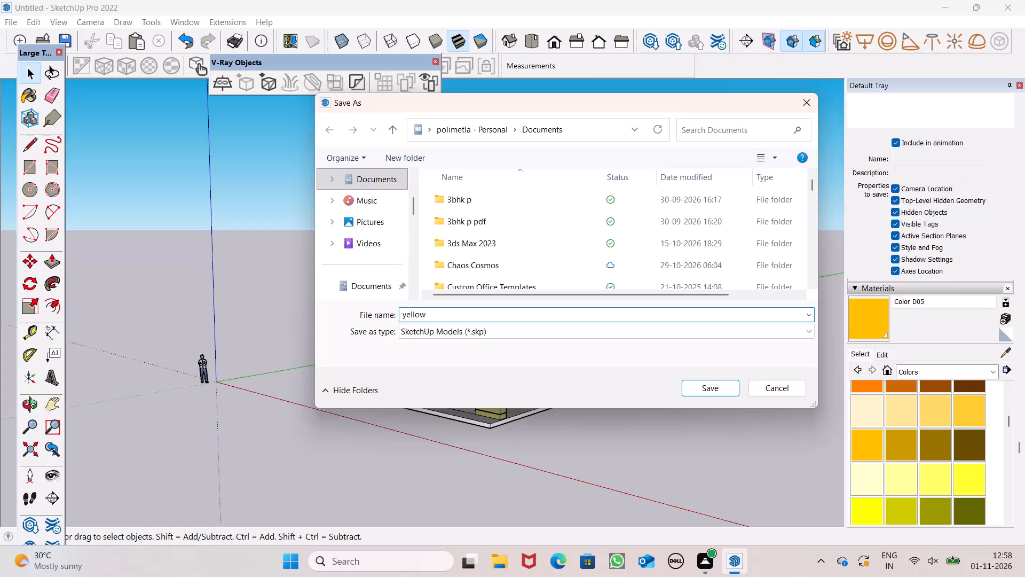
Save the model in Documents as a SketchUp file named "yellow exterior building".
text(exterior building)
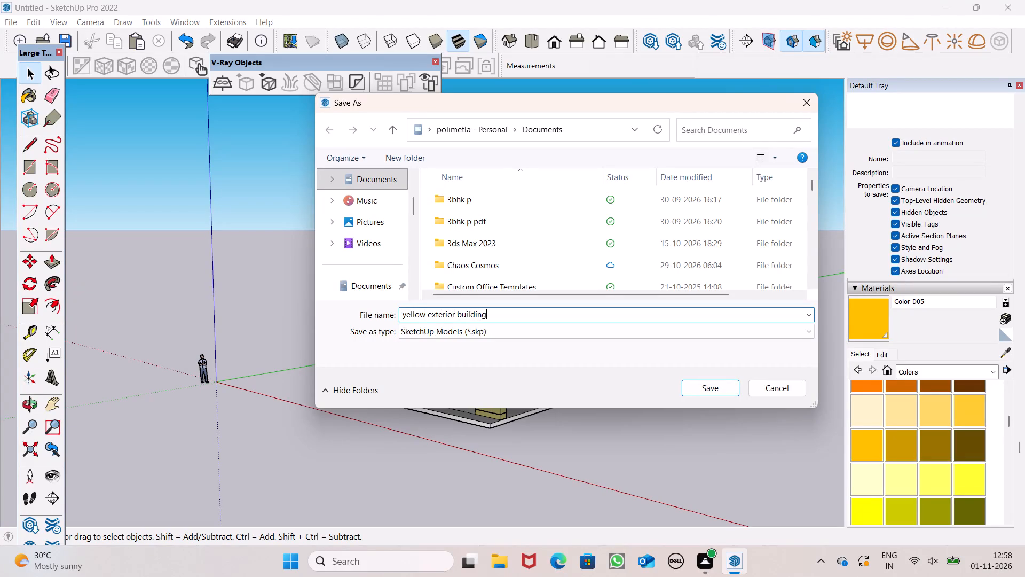
click(721, 392)
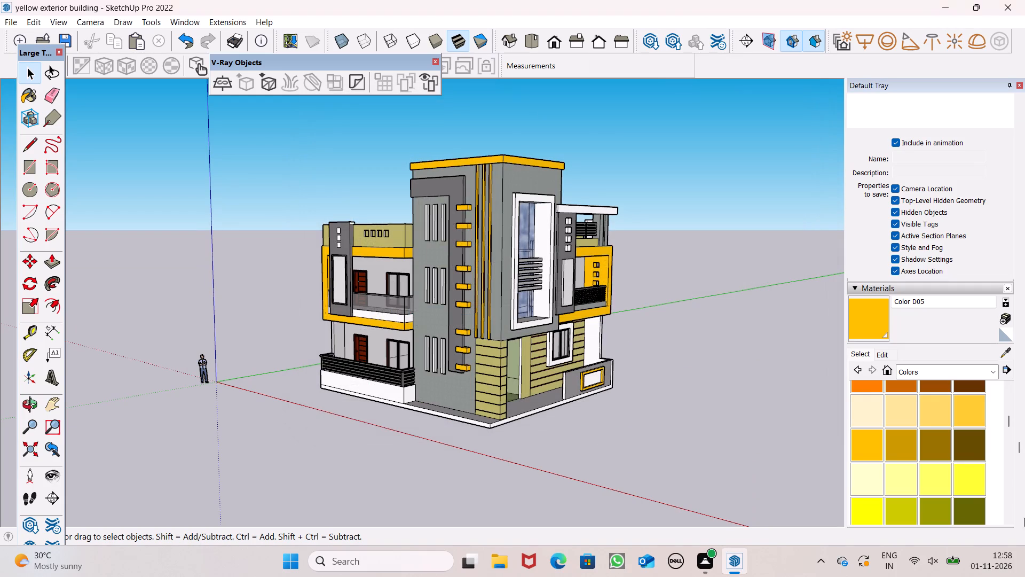
Export the current view of the house as a 2D JPEG image named "yellow exterior building" in Documents.
click(11, 22)
click(84, 255)
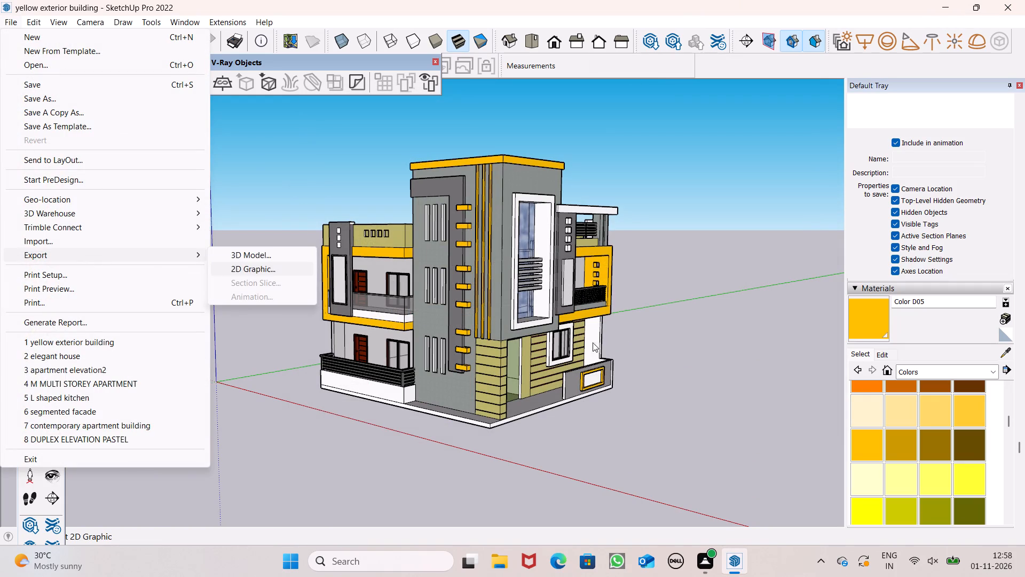
click(286, 267)
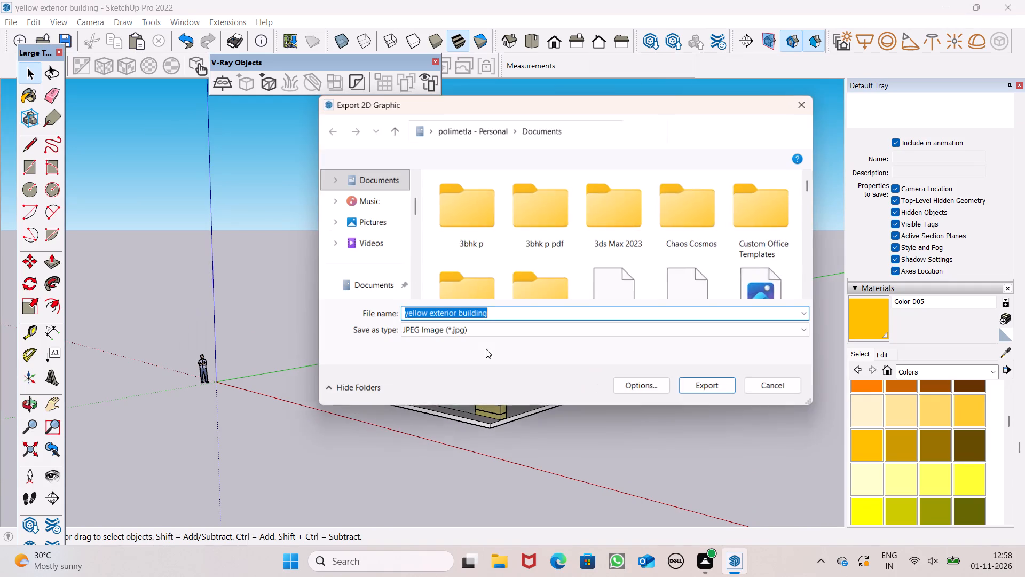
click(711, 379)
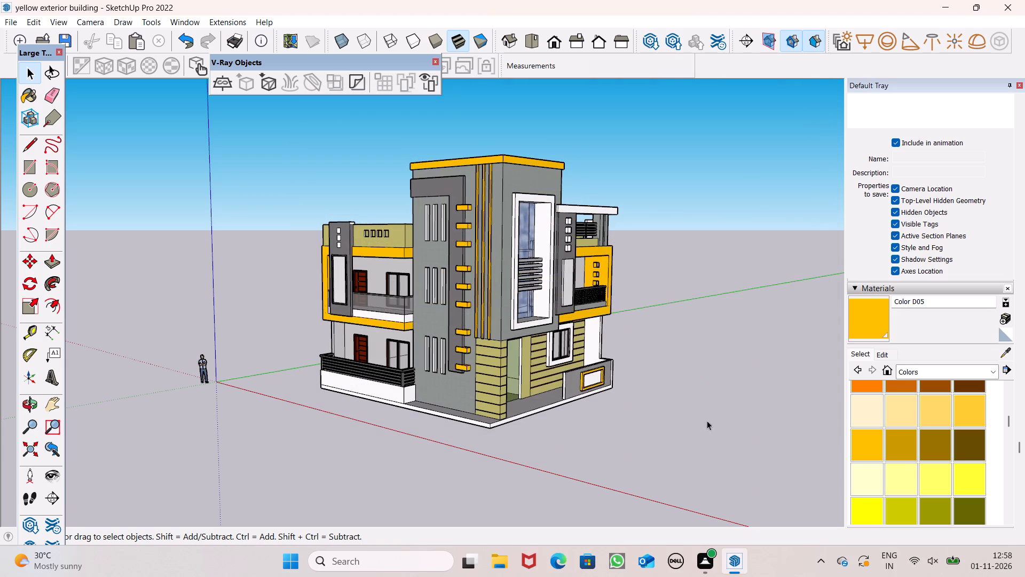